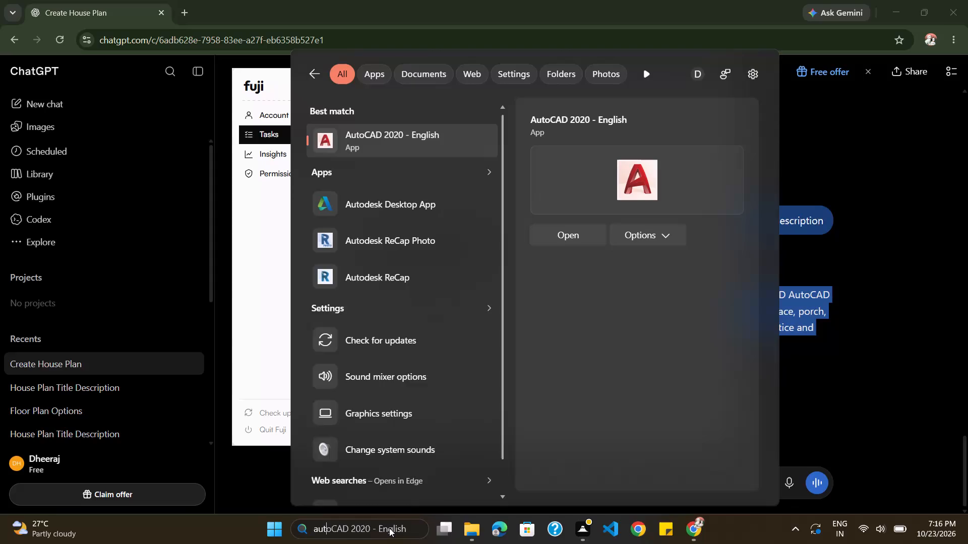
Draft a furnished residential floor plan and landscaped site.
Launch AutoCAD 2020 - English.
key(Return)
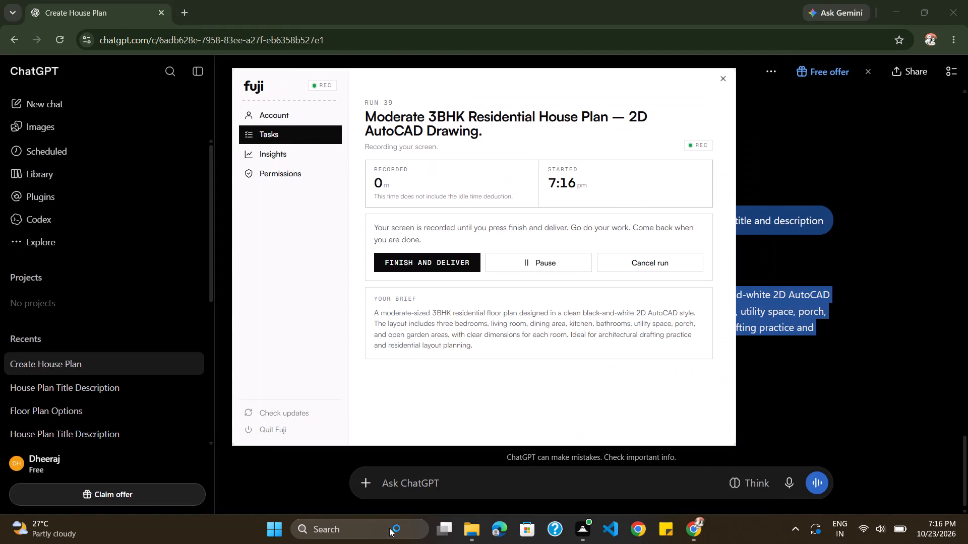
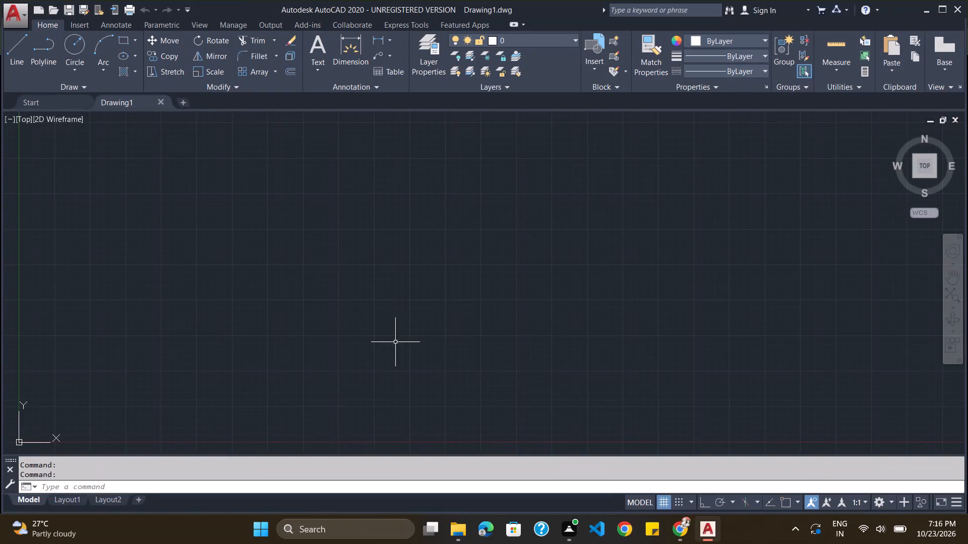
Turn on command log recording with LOGFILEON.
click(217, 488)
text(login)
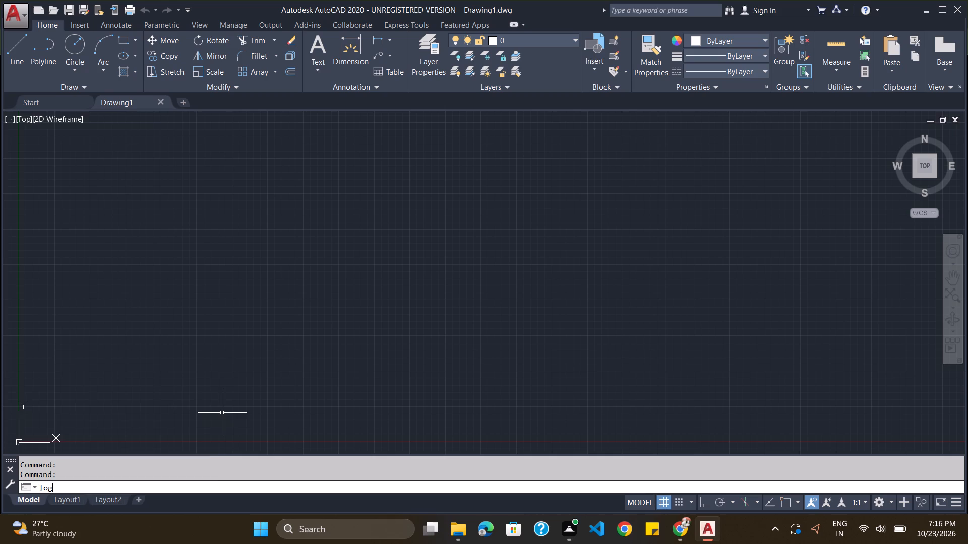
key(BackSpace)
key(BackSpace)
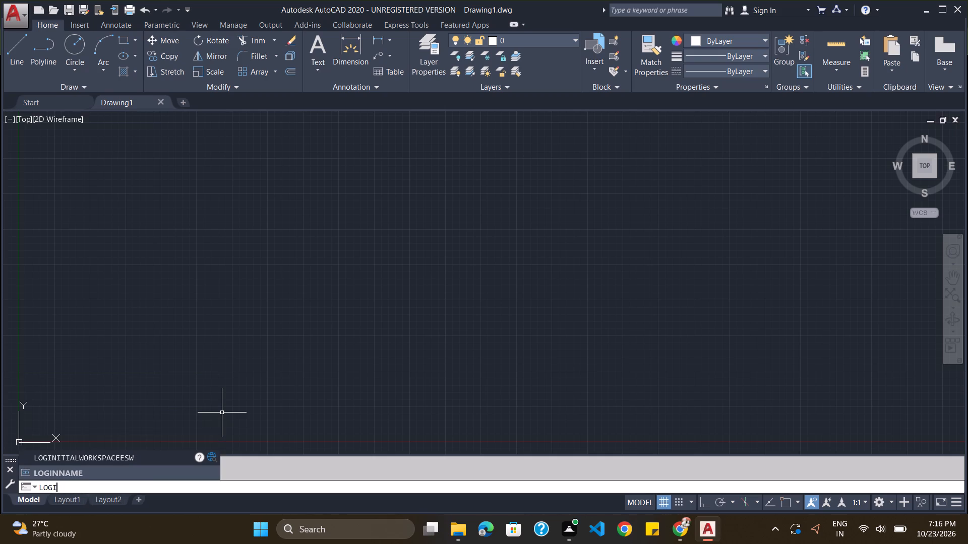
text(file)
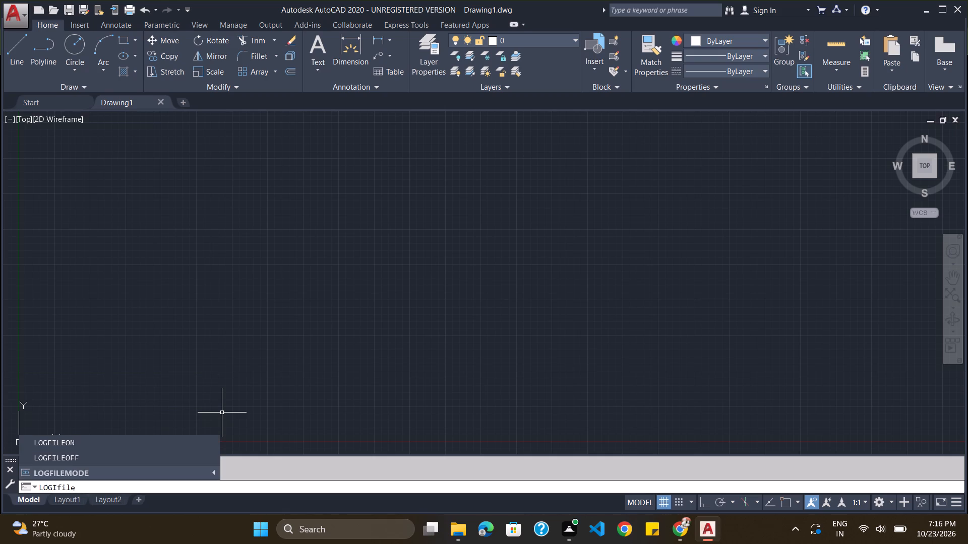
key(Down)
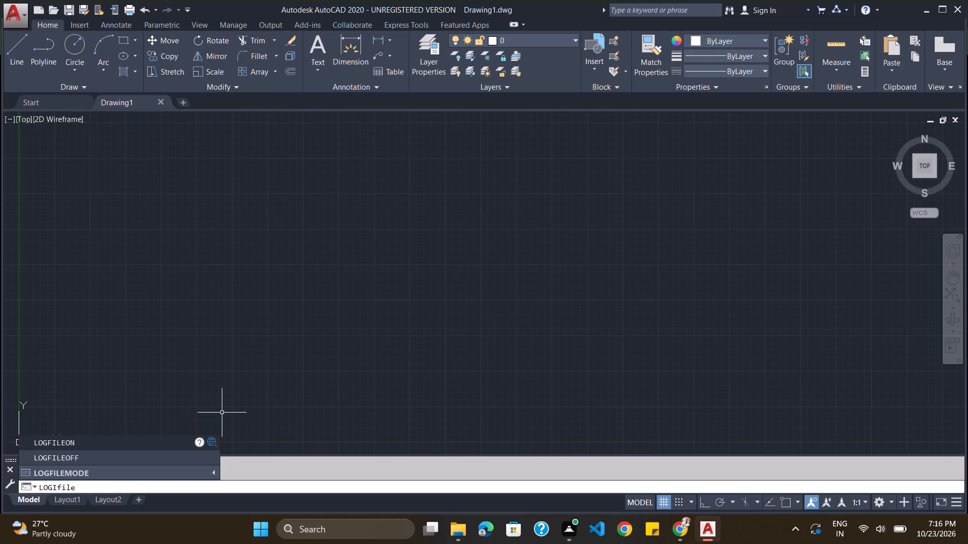
key(Return)
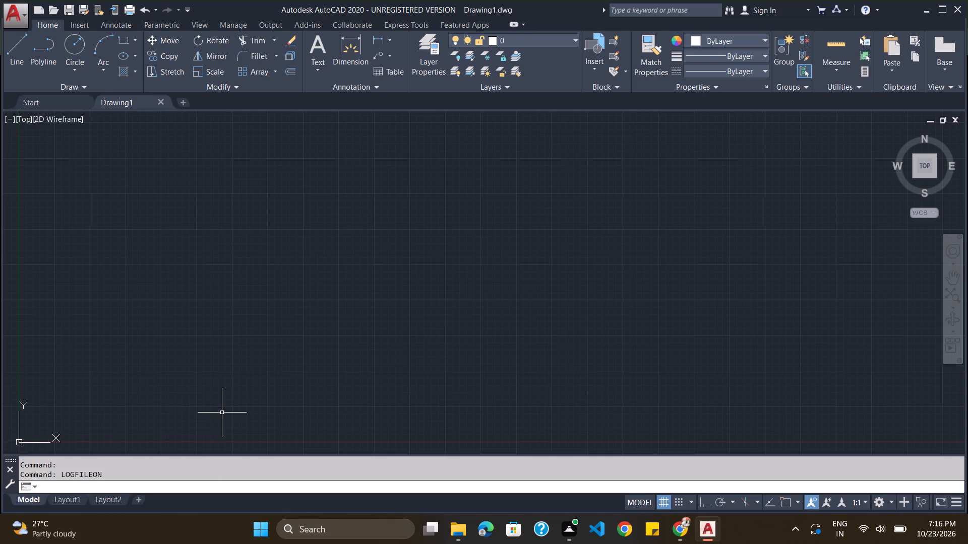
Set the drawing units to the Architectural length type, keeping Decimal Degrees for angles.
text(unit)
key(s)
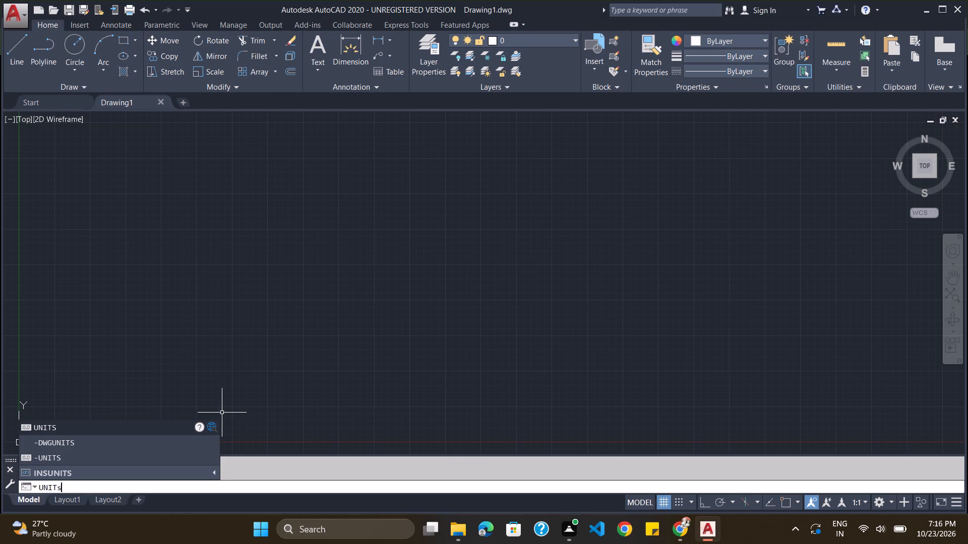
key(Return)
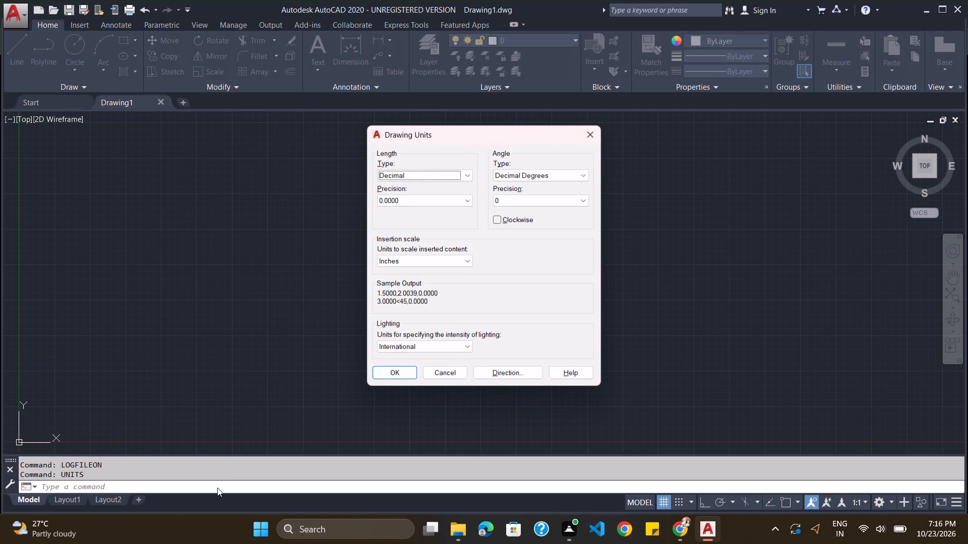
click(431, 171)
click(431, 183)
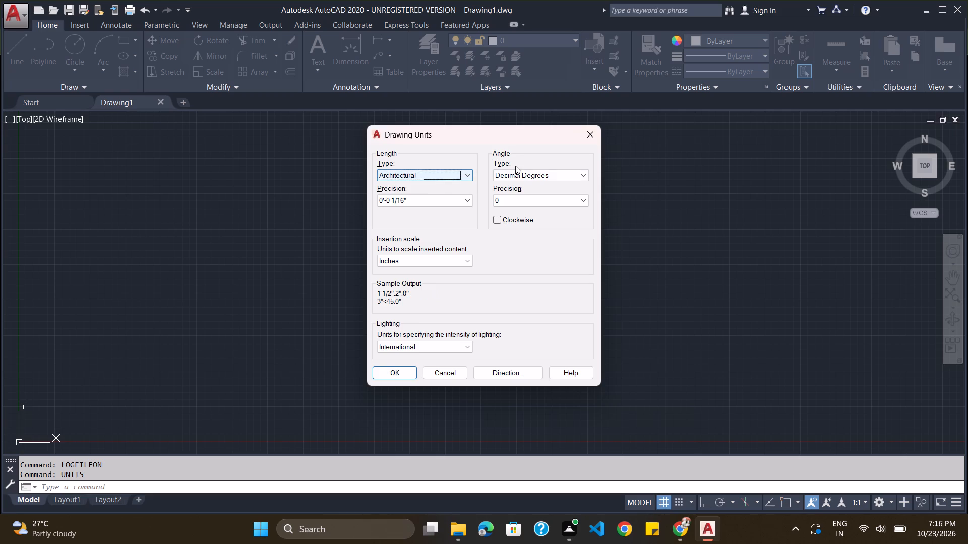
click(535, 169)
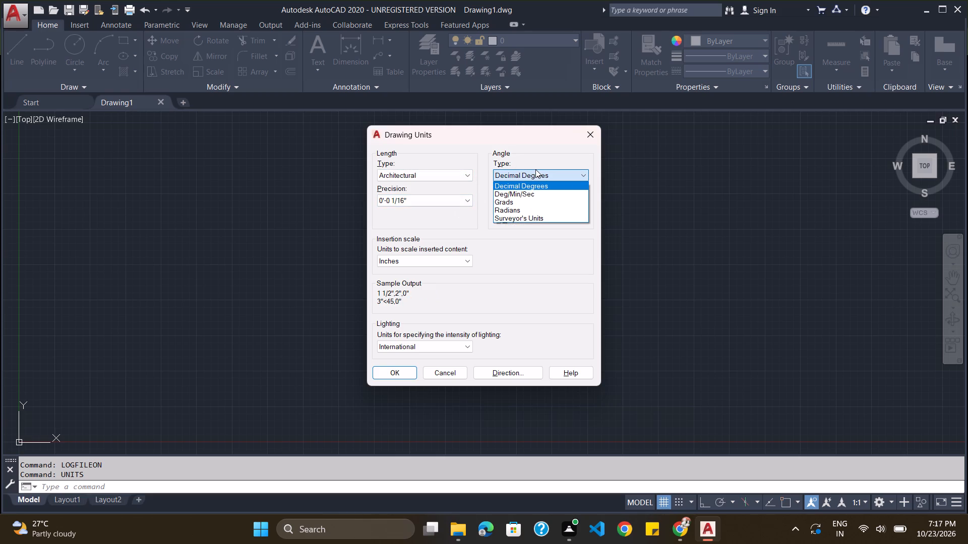
click(535, 169)
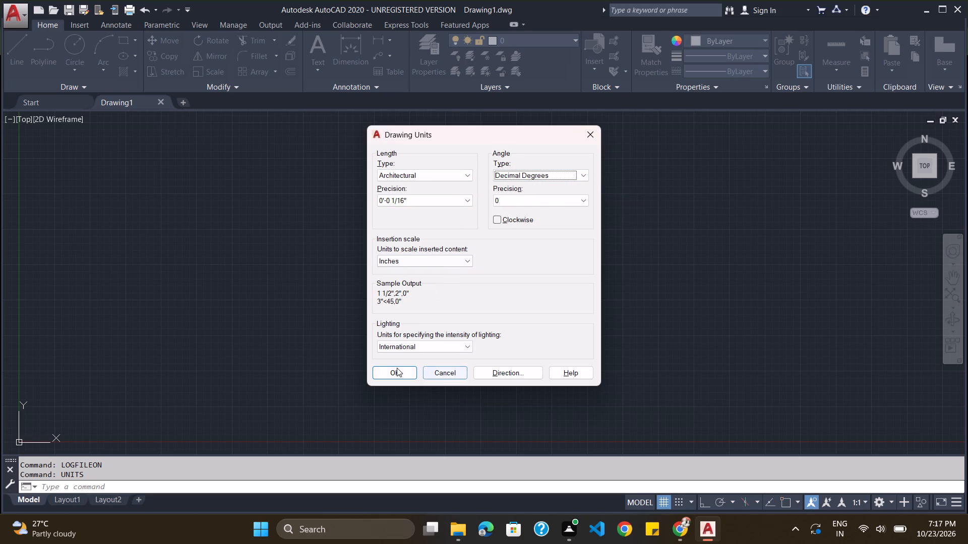
click(397, 370)
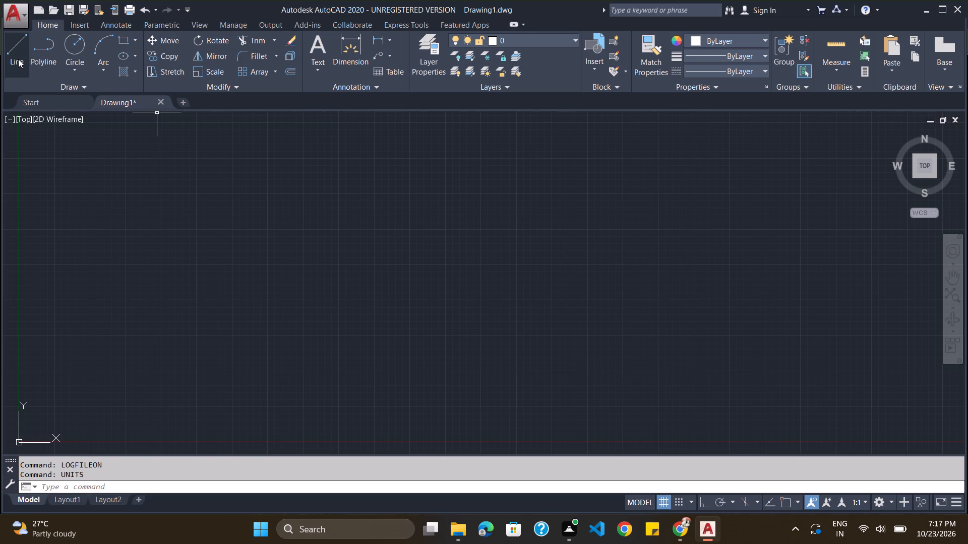
With Ortho on, draw two rays from a common start point near the origin, one vertical upward and one horizontal in the positive X direction.
click(154, 484)
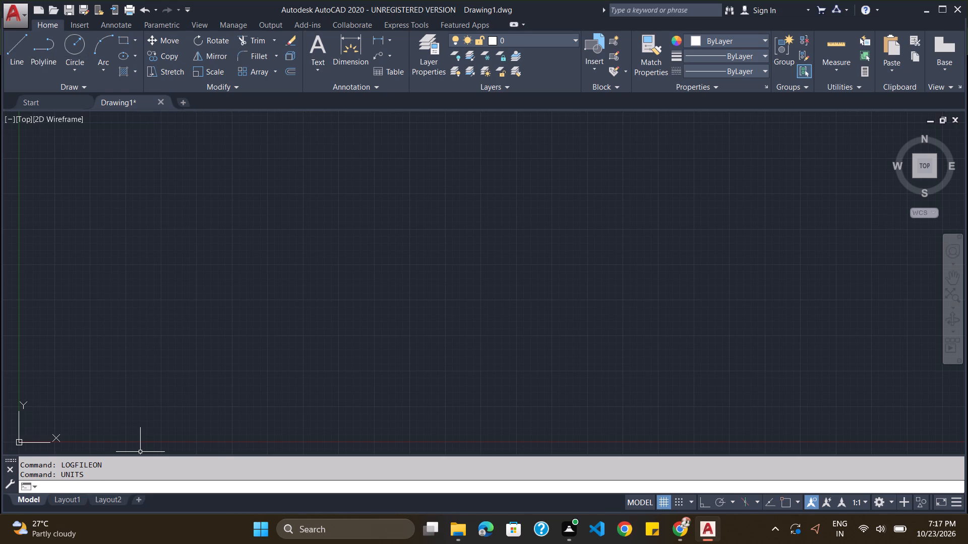
text(ray')
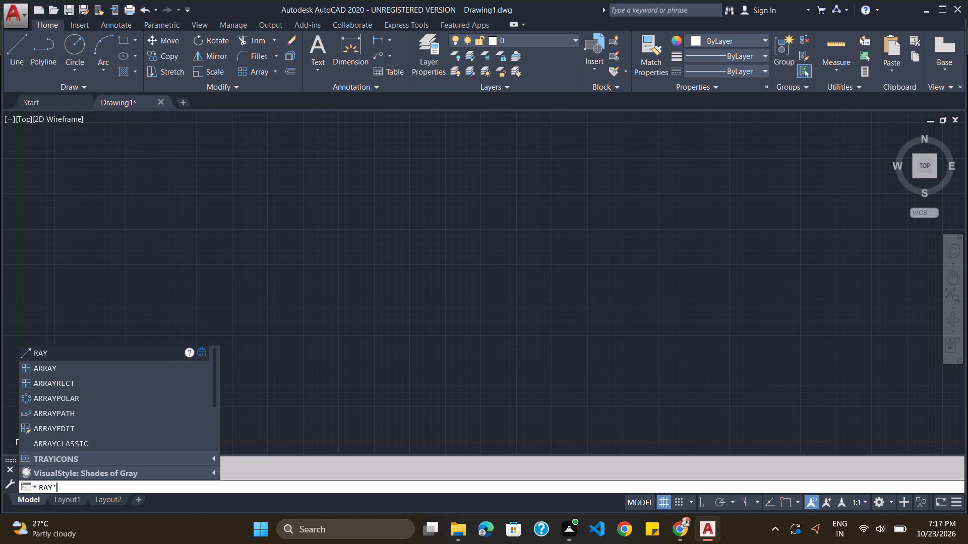
key(BackSpace)
key(Return)
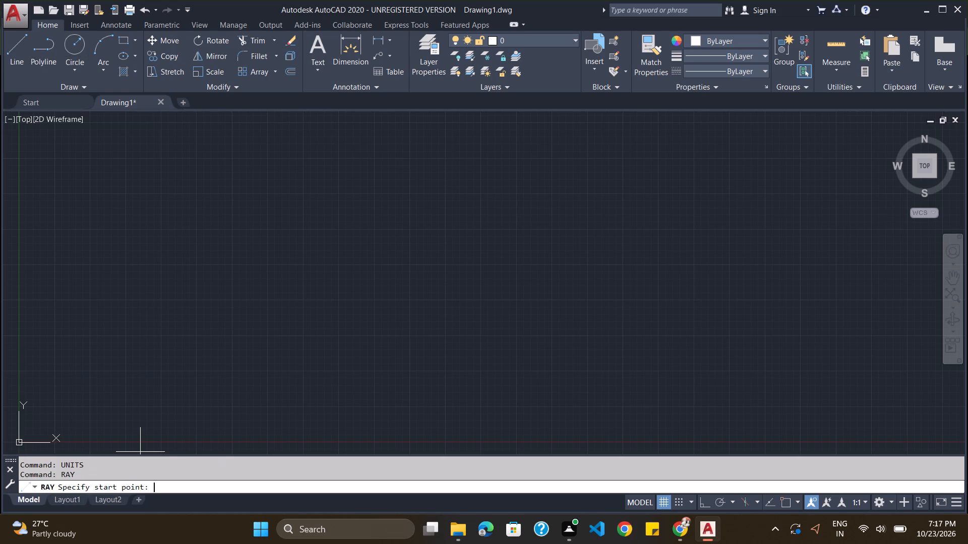
click(210, 371)
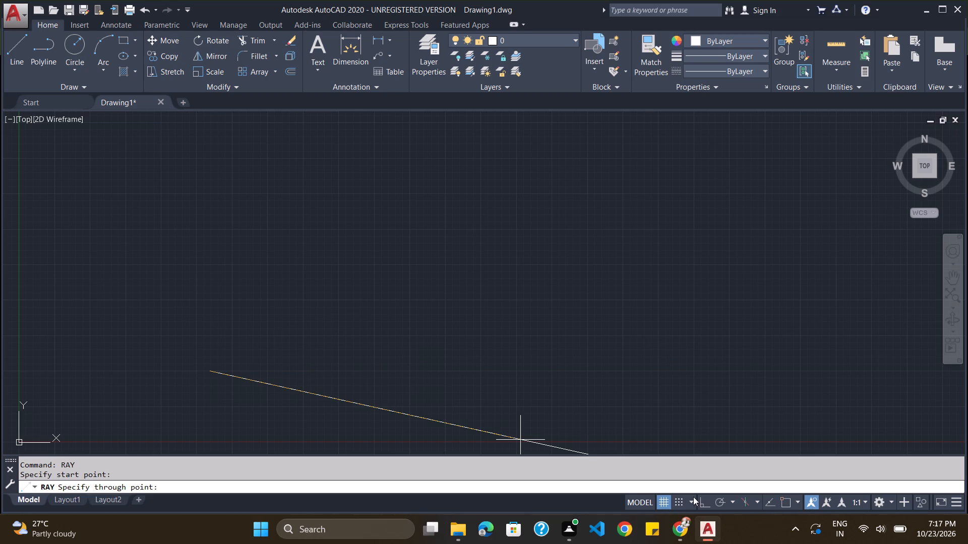
click(704, 500)
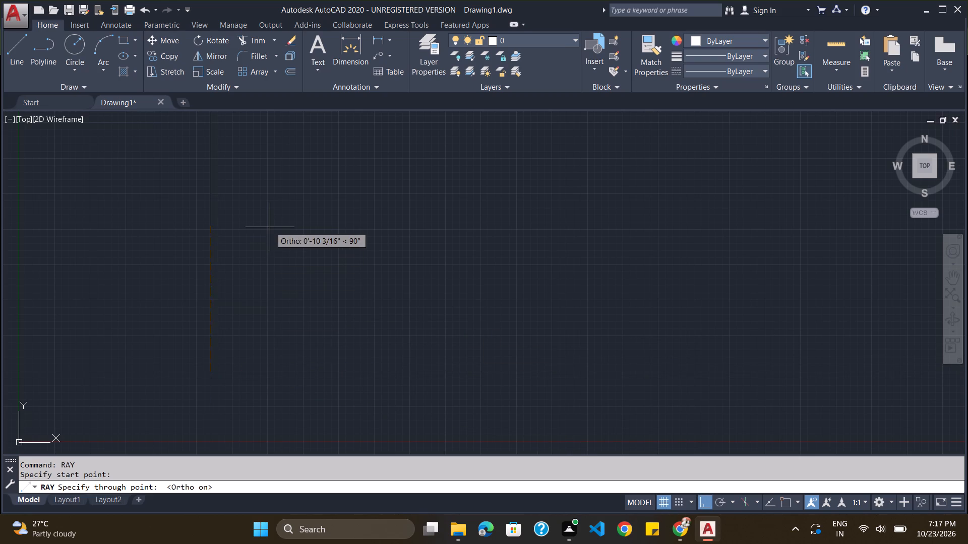
click(270, 227)
click(345, 394)
scroll(391, 326, down, 2)
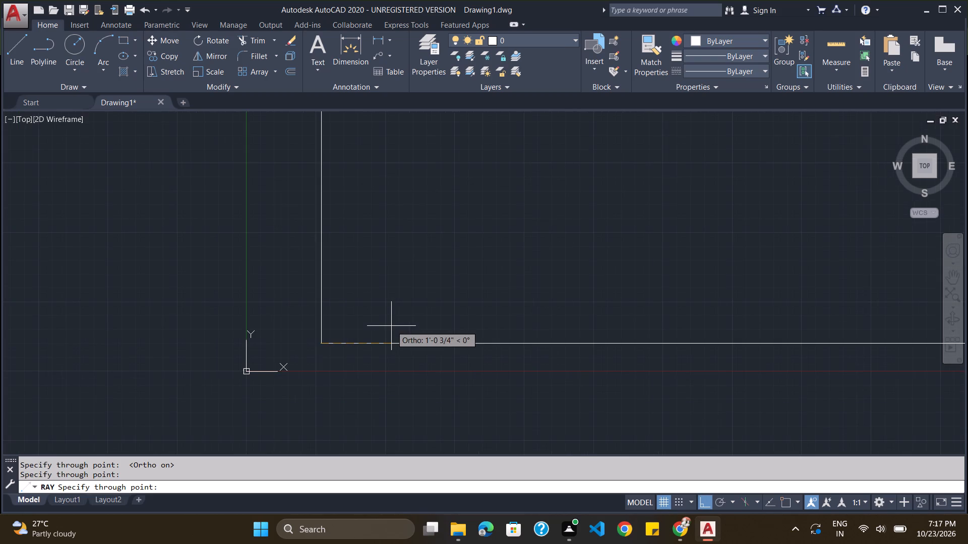
scroll(612, 209, up, 2)
scroll(612, 209, down, 1)
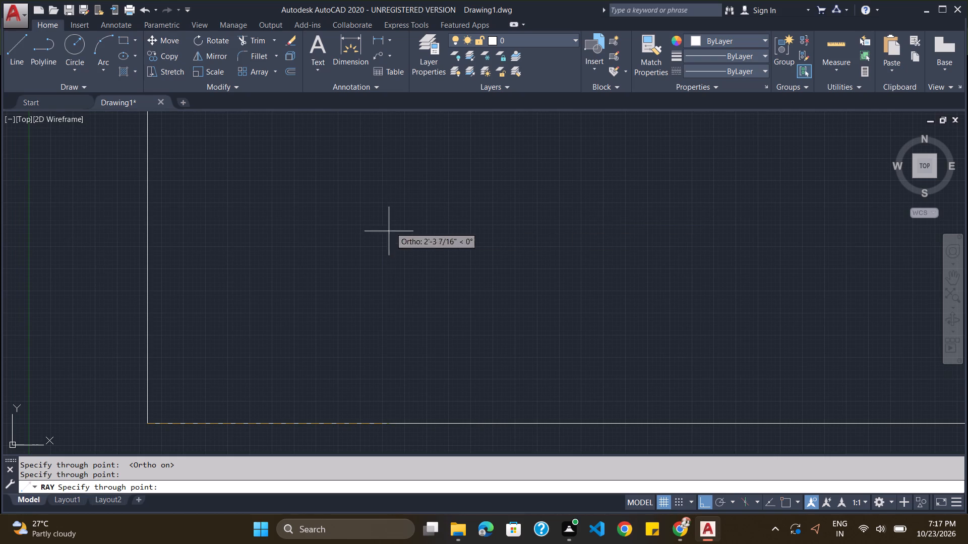
key(Escape)
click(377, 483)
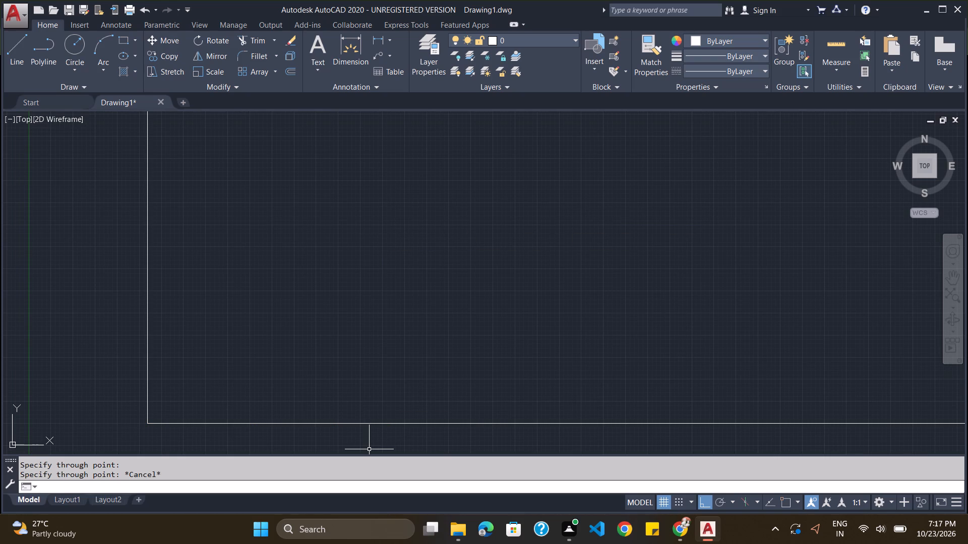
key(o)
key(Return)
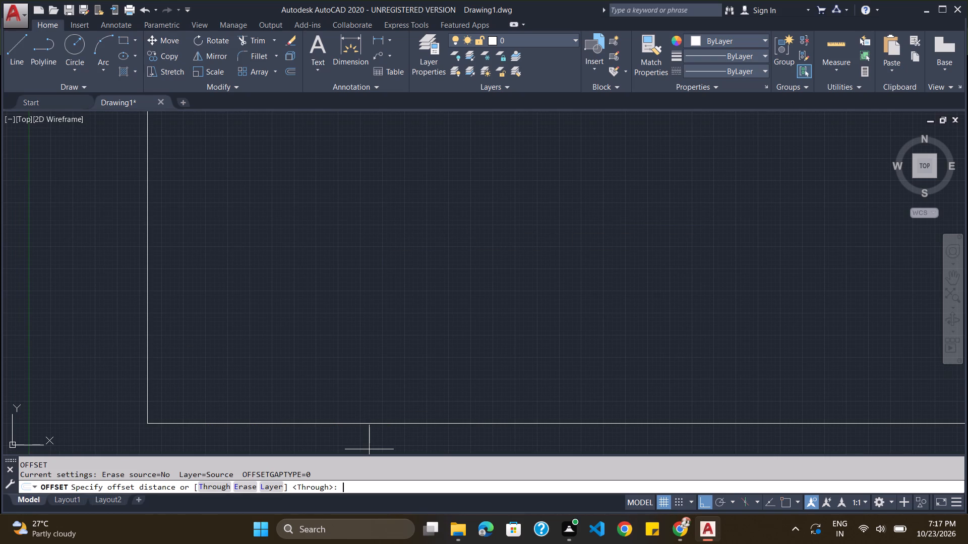
Open the reference image loooong plan.png, examine the plot and room layout with its dimensions, and return to AutoCAD.
click(452, 536)
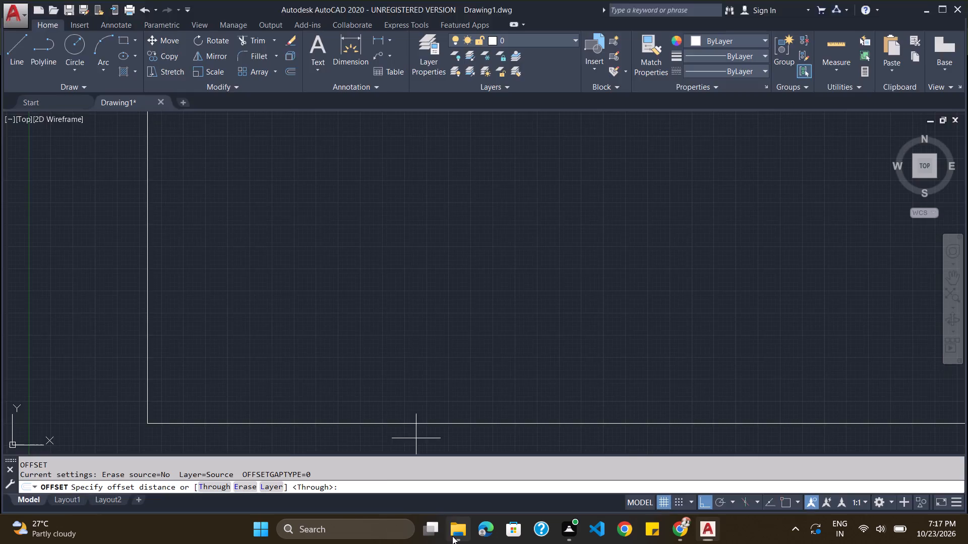
double_click(162, 145)
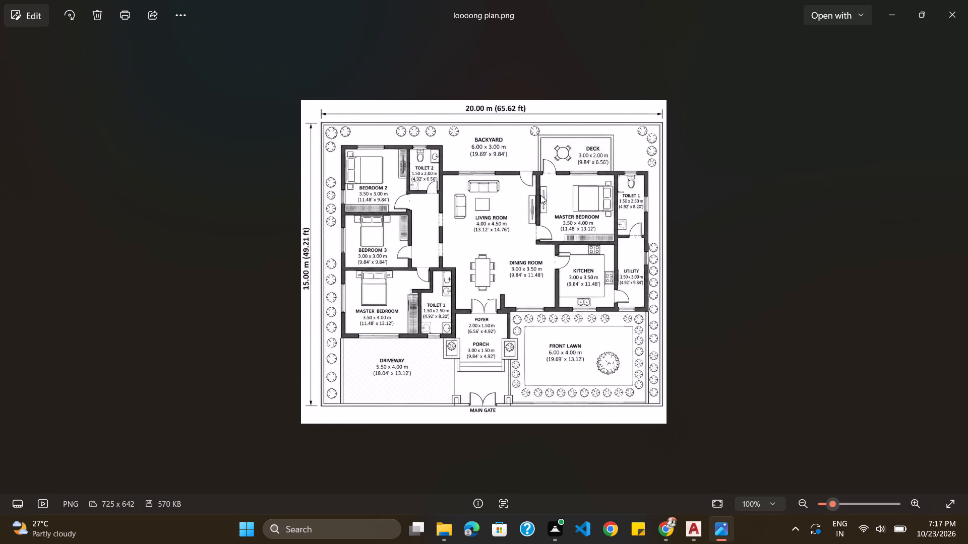
scroll(509, 253, up, 3)
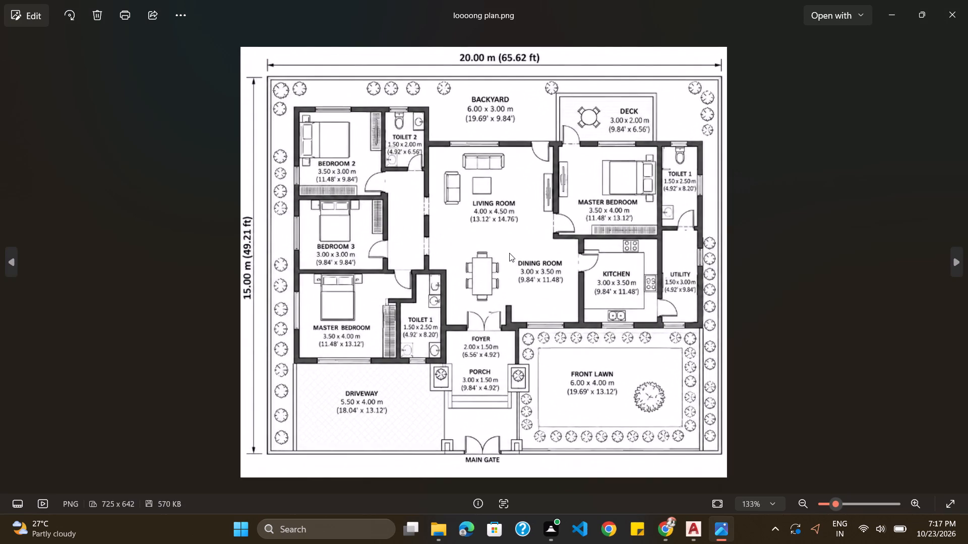
key(alt+Tab)
key(alt+Tab)
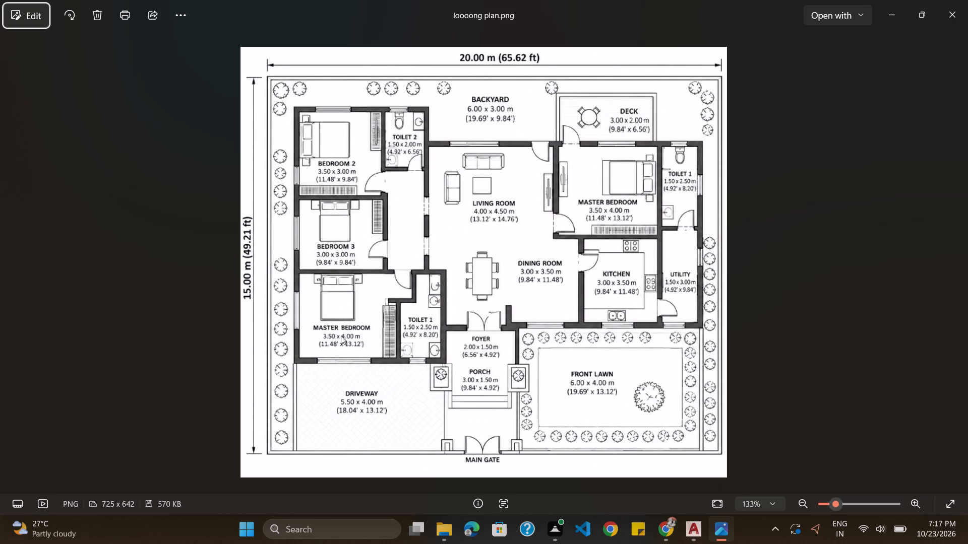
scroll(341, 339, up, 2)
scroll(341, 342, down, 3)
scroll(341, 343, up, 1)
key(alt+Tab)
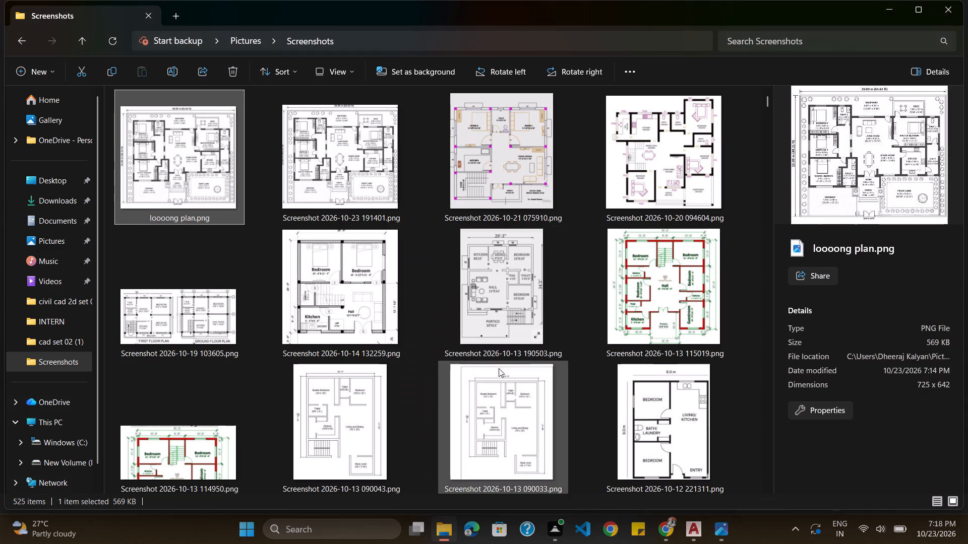
key(alt+Tab)
key(alt+Tab)
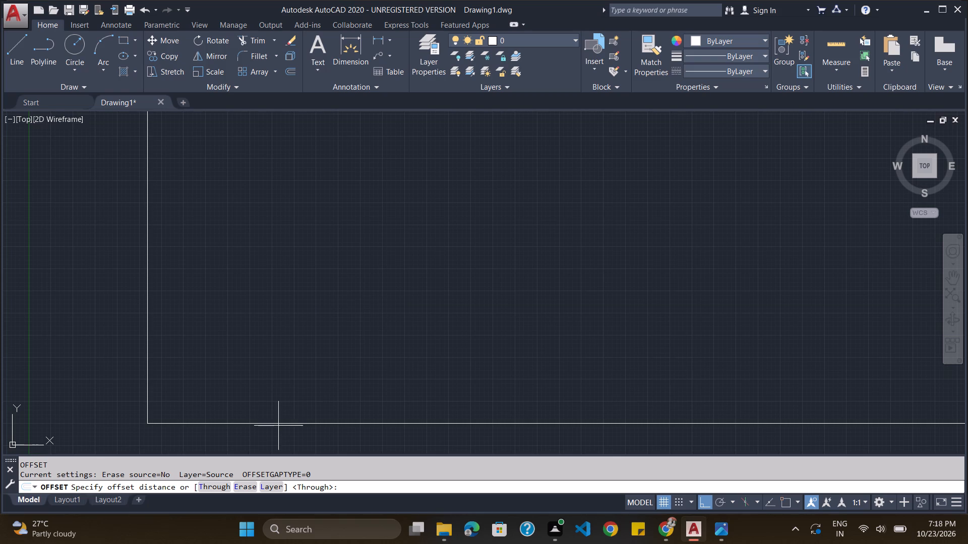
Offset the vertical and horizontal rays 9" inward to form the outer wall thickness at the plan's lower-left corner.
click(372, 491)
key(Escape)
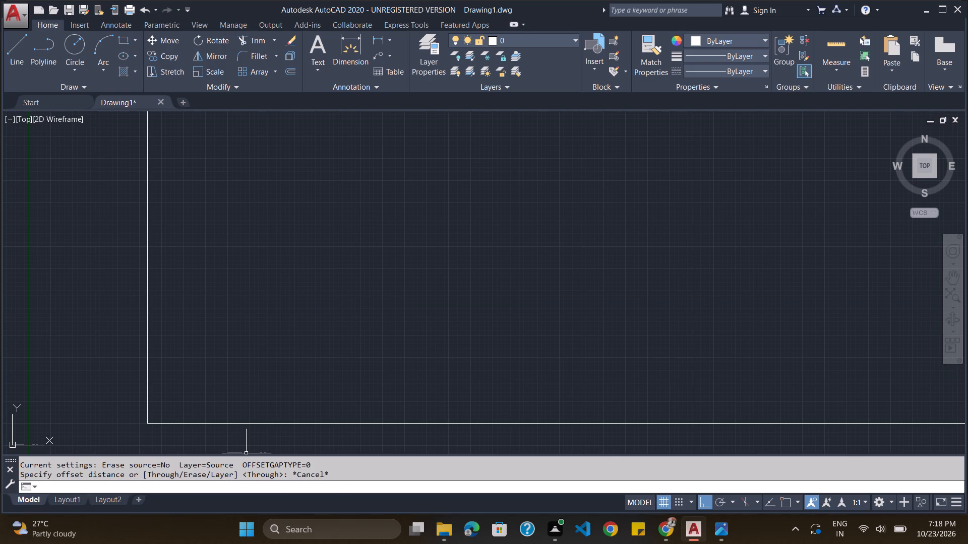
key(o)
key(Return)
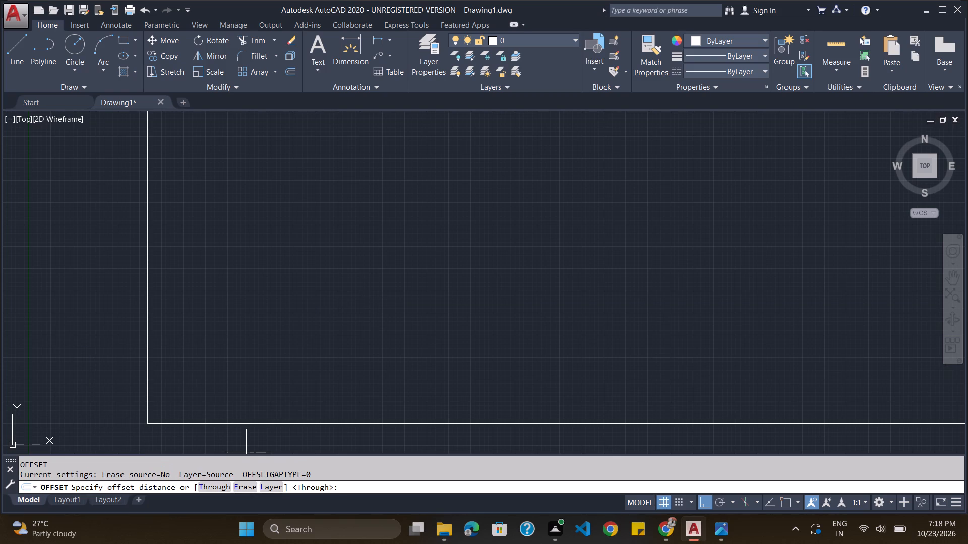
key(9)
key(shift+quotedbl)
key(Return)
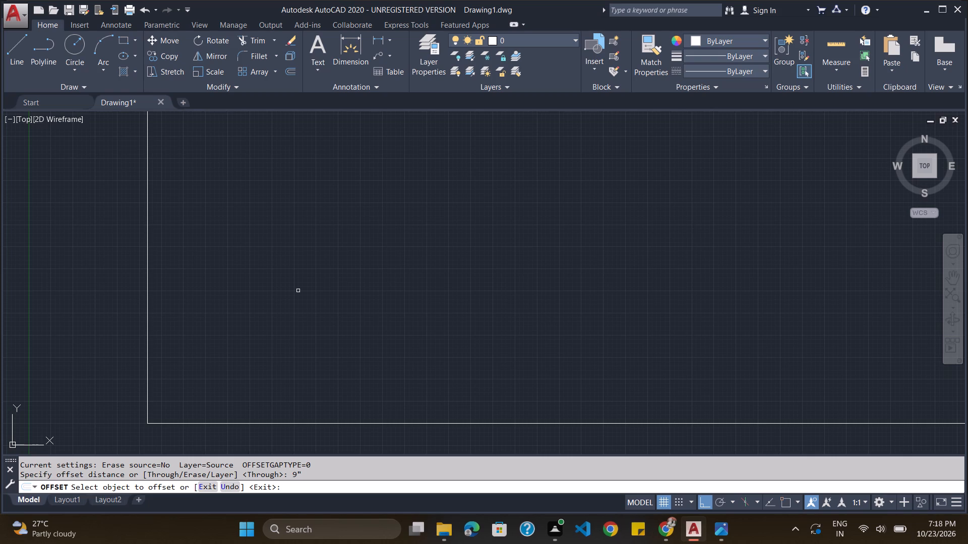
click(147, 372)
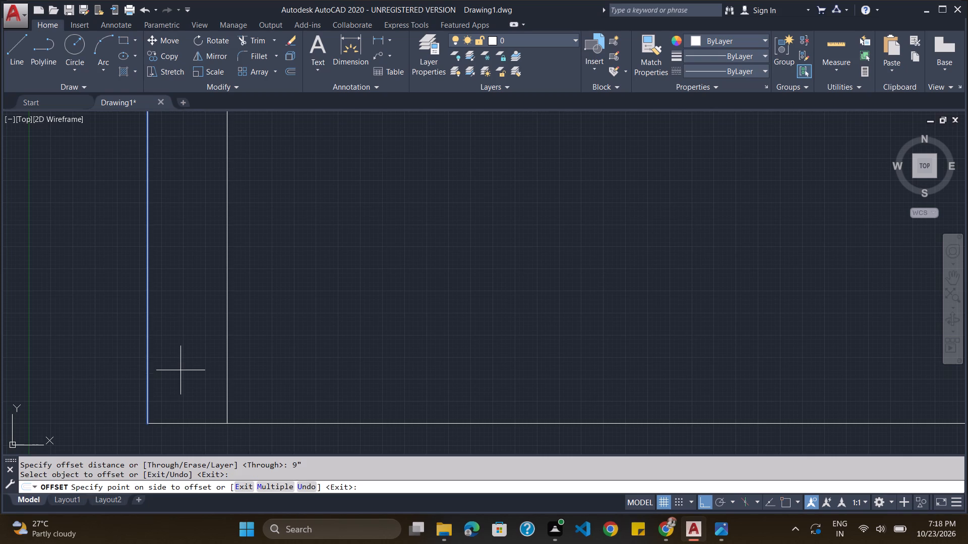
click(180, 370)
click(270, 424)
click(274, 386)
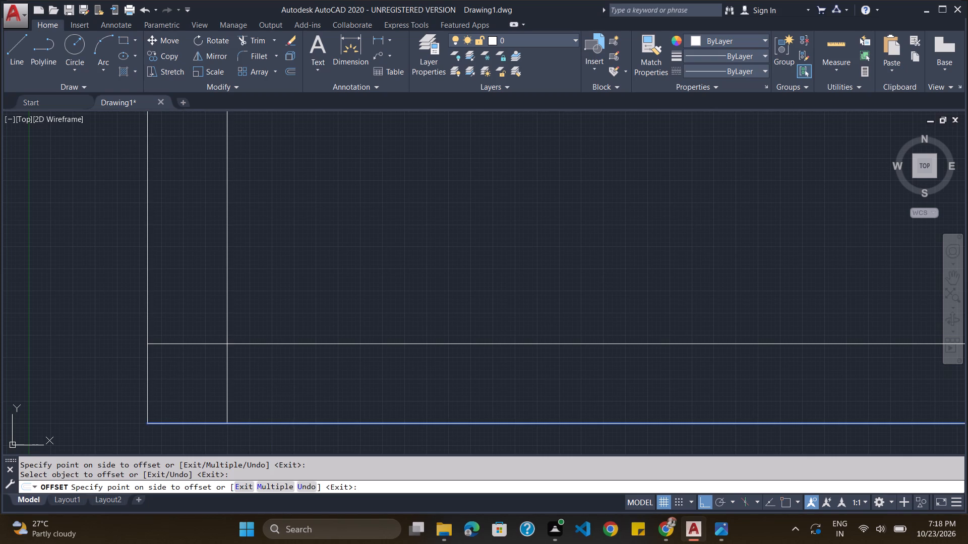
scroll(338, 299, down, 5)
scroll(577, 229, down, 1)
key(Escape)
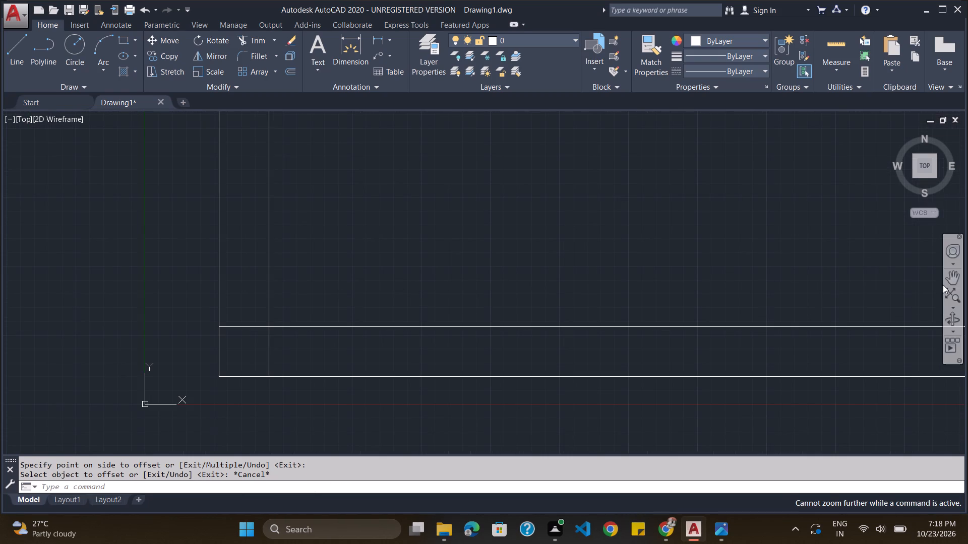
Offset the outermost vertical wall line 11.48' inward, in the positive X direction, to position the first vertical partition.
click(953, 276)
drag(737, 259, 565, 323)
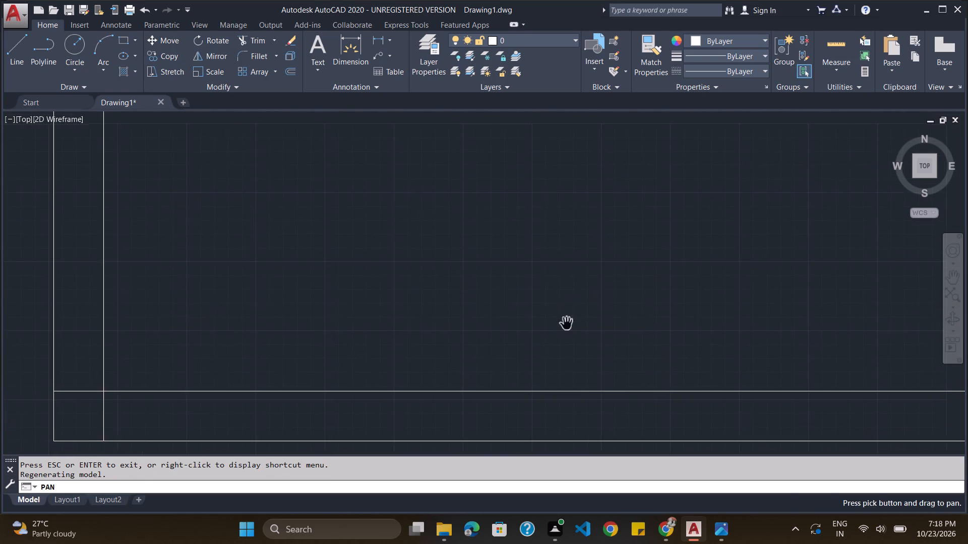
drag(565, 323, 567, 324)
scroll(528, 303, down, 2)
drag(544, 239, 290, 313)
key(Escape)
click(499, 490)
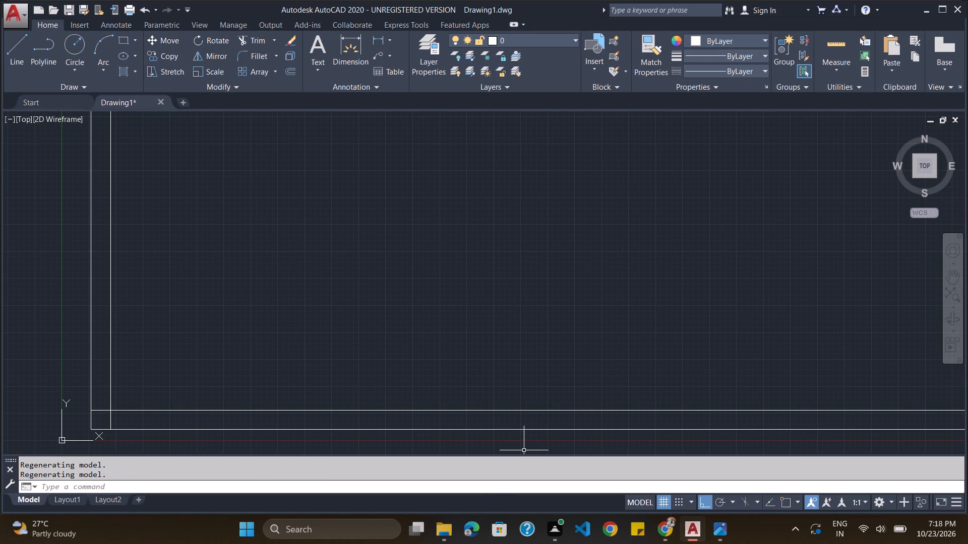
key(o)
key(Return)
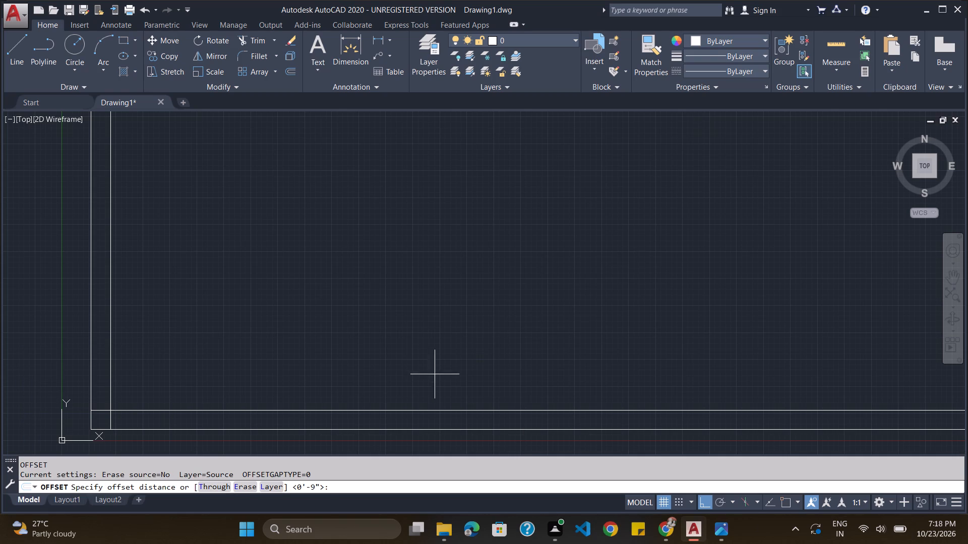
click(351, 486)
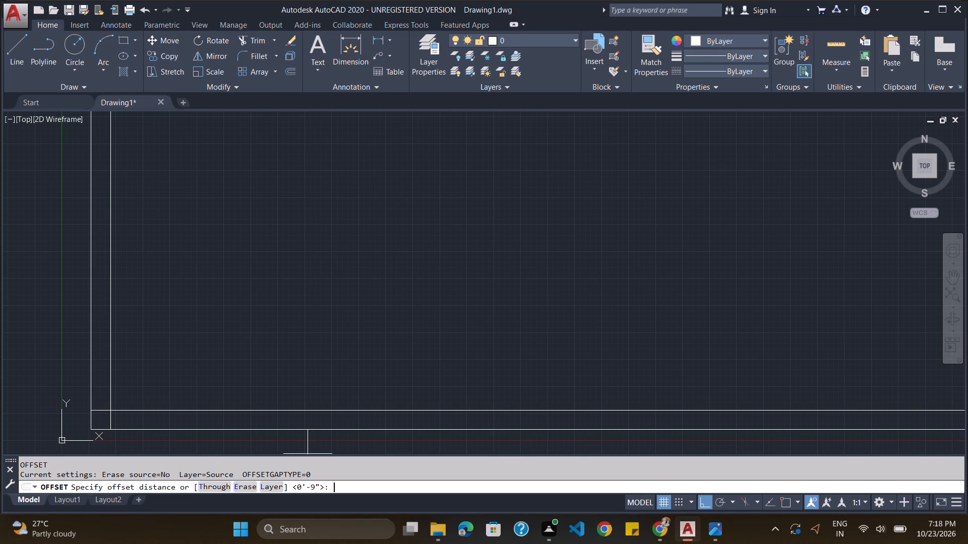
text(11)
key(period)
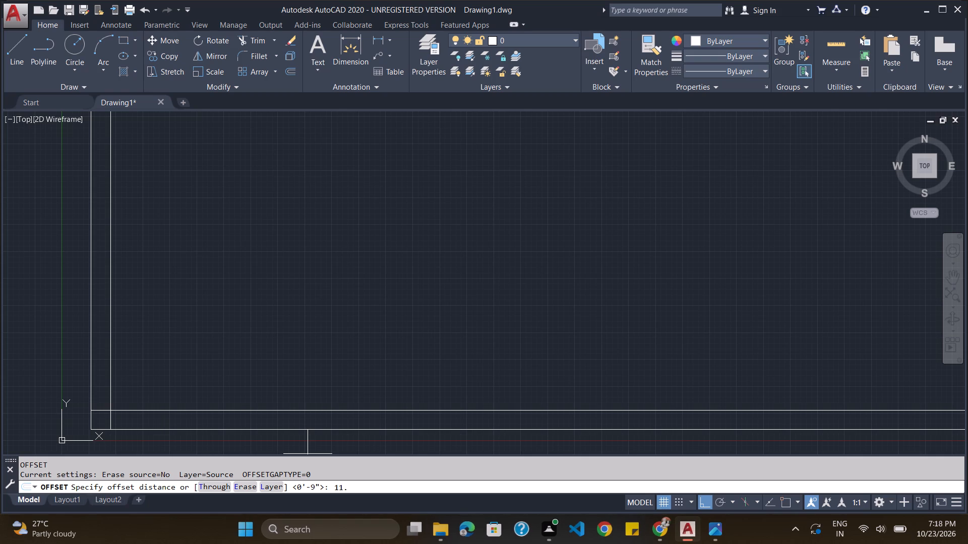
text(48)
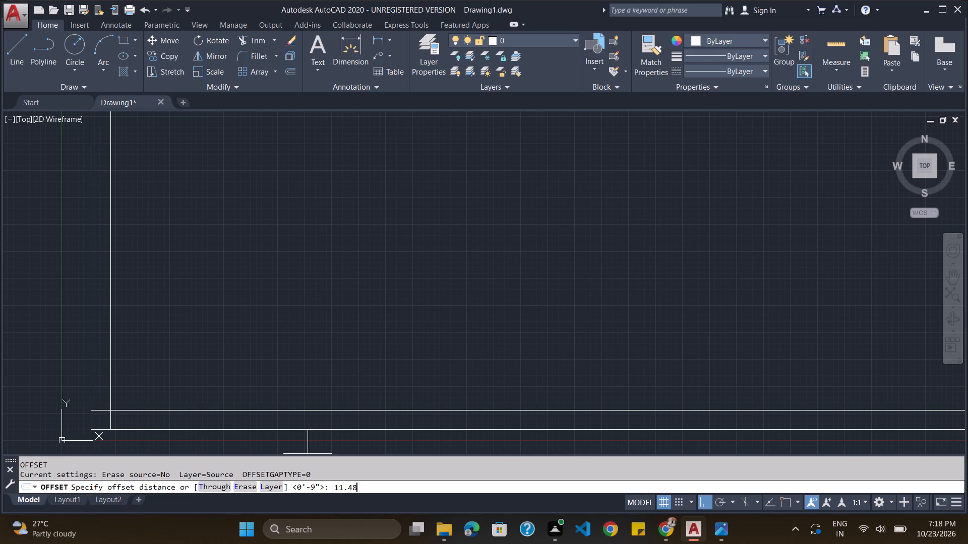
key(apostrophe)
key(Return)
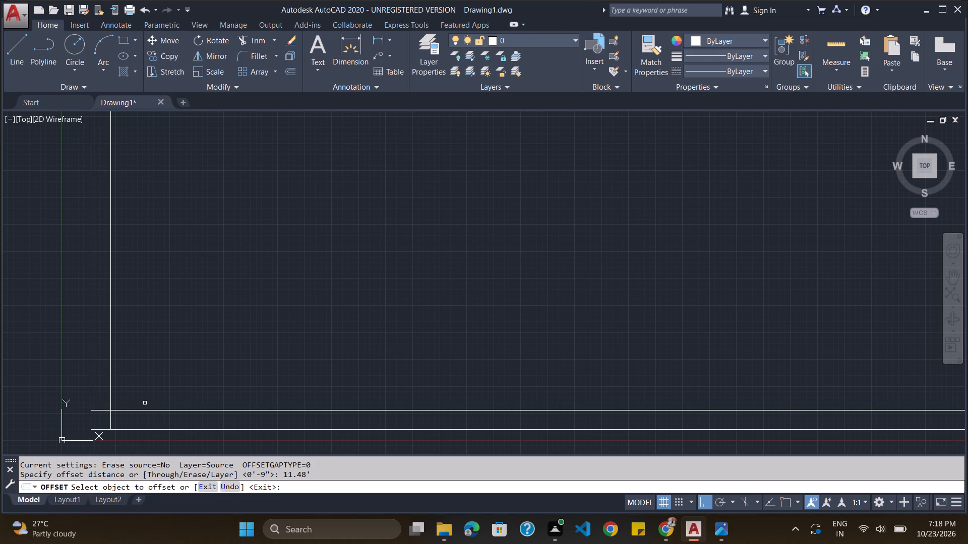
click(91, 383)
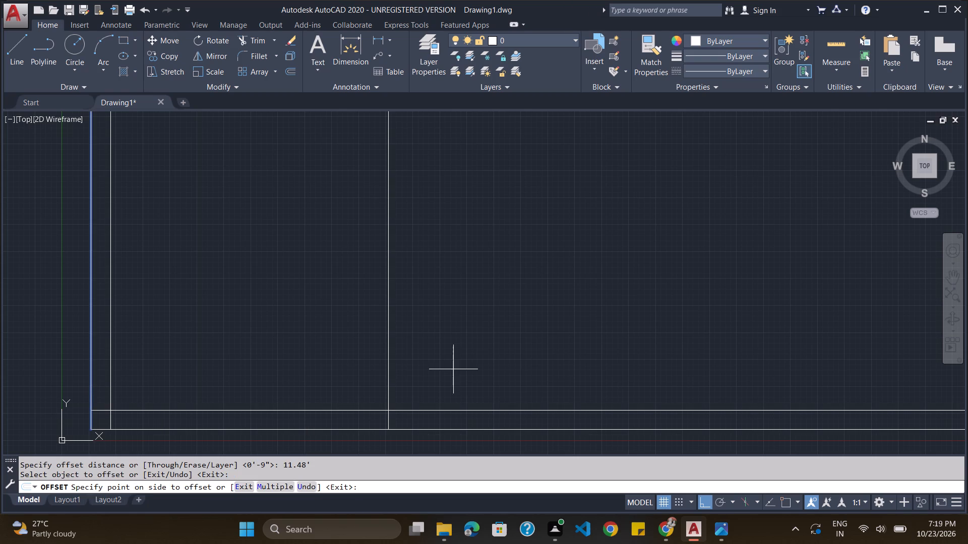
click(455, 369)
key(Escape)
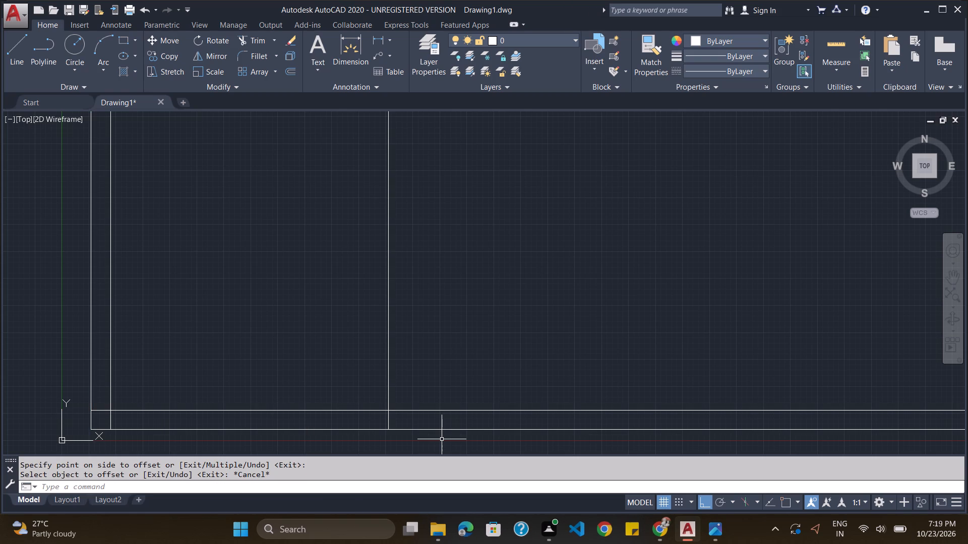
Offset the new vertical partition line 4.5" further in the positive X direction to form the interior wall thickness.
click(418, 485)
key(o)
key(Return)
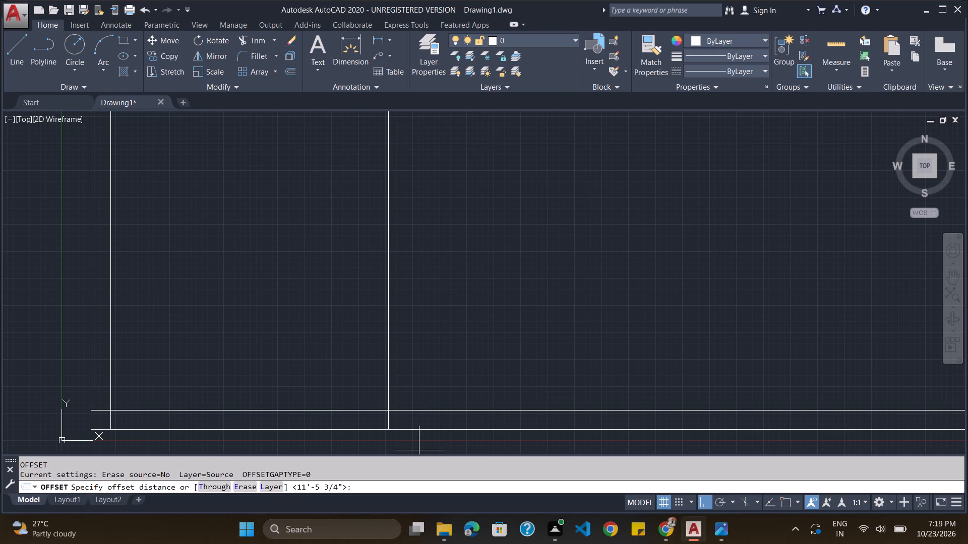
text(4.5)
key(shift+quotedbl)
key(Return)
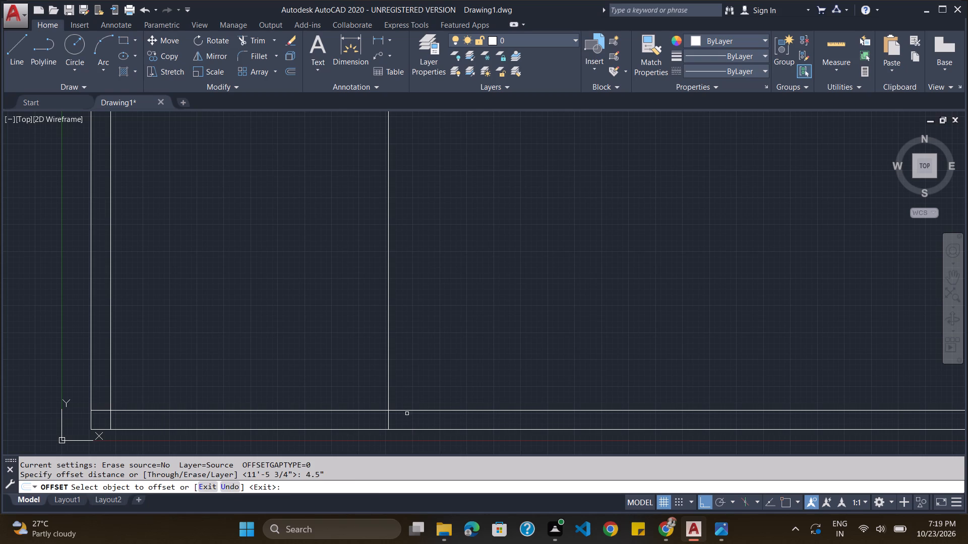
click(387, 396)
click(417, 390)
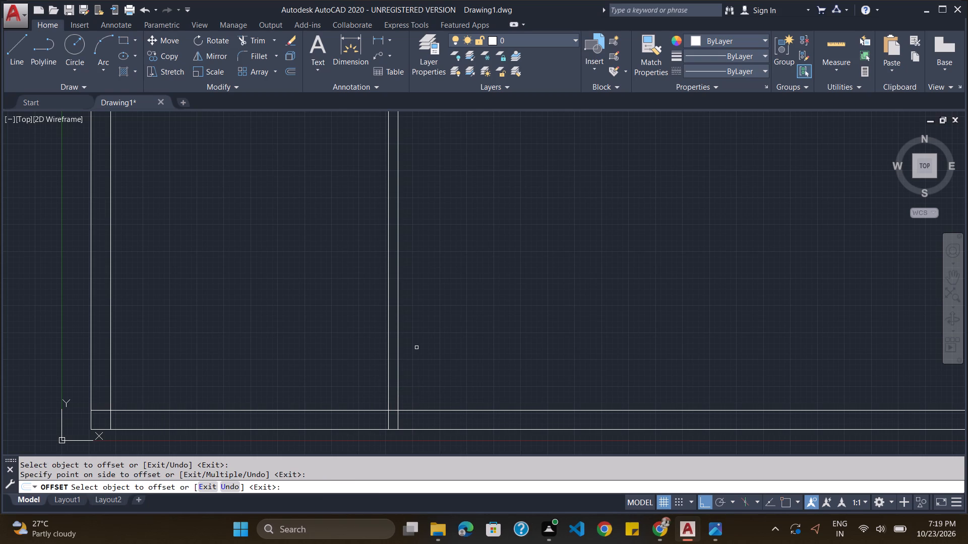
key(Escape)
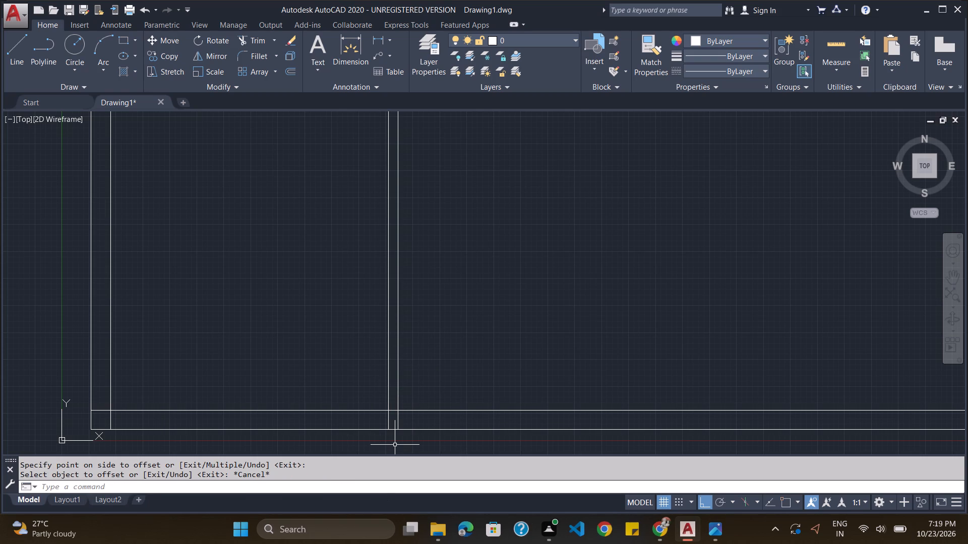
Offset the outermost horizontal wall line 13.12' upward into the plan to position the first horizontal partition.
click(385, 490)
key(o)
key(Return)
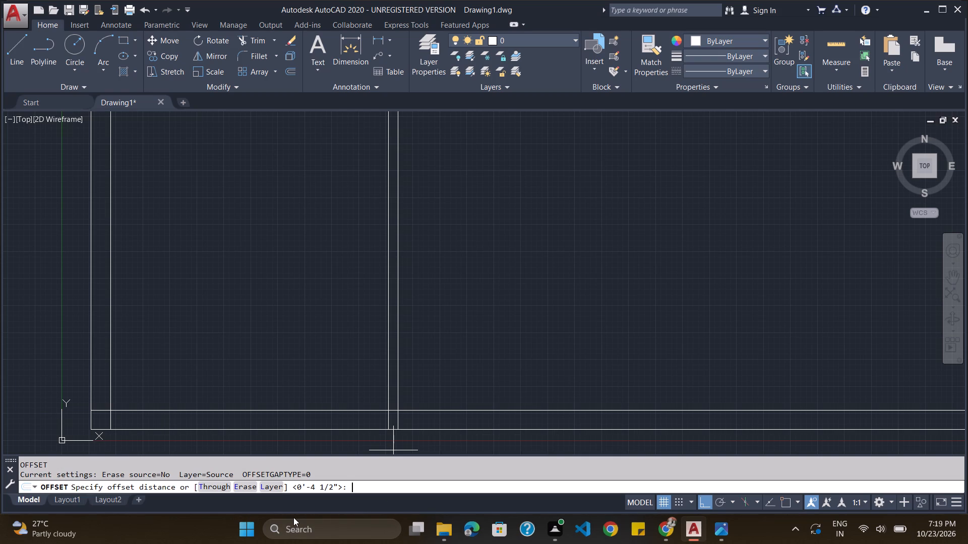
text(13)
text(.12)
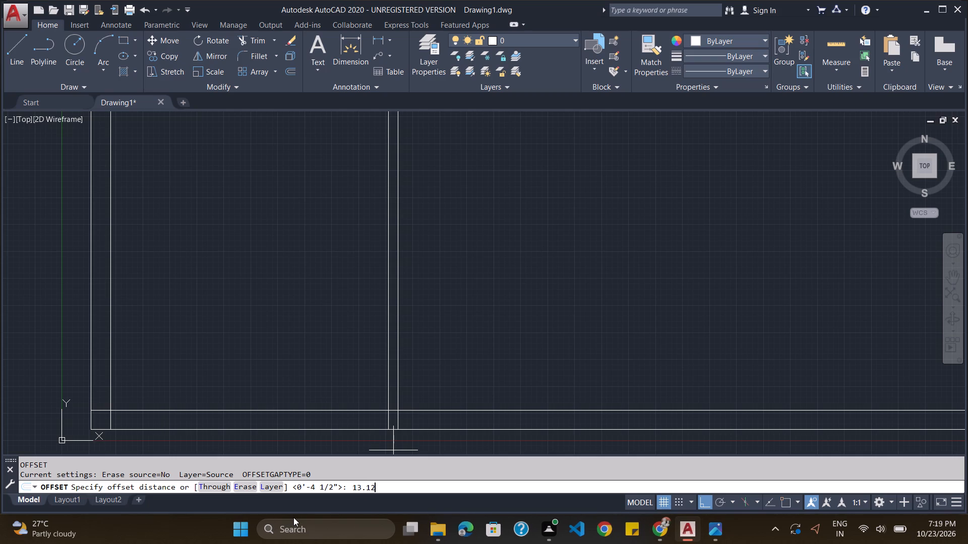
key(shift+quotedbl)
key(BackSpace)
key(apostrophe)
key(Return)
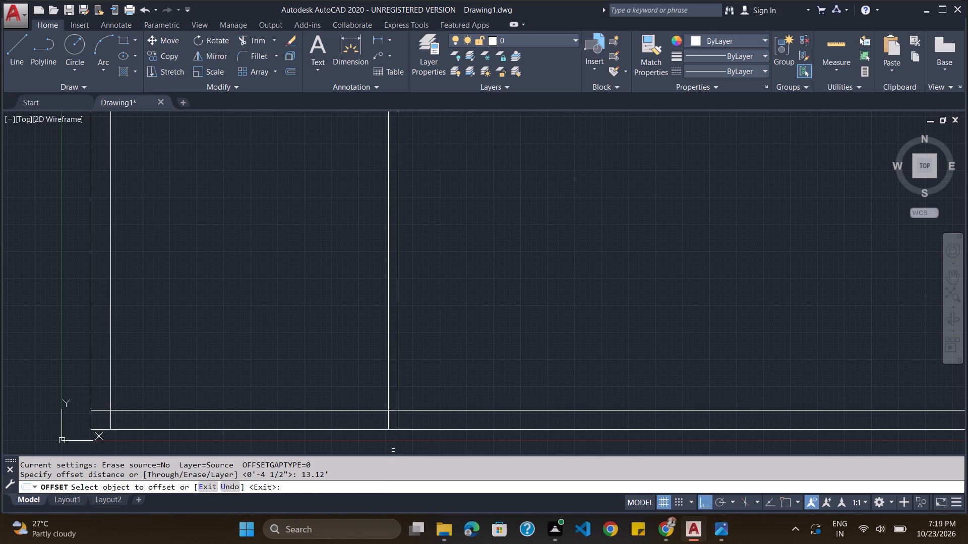
click(293, 429)
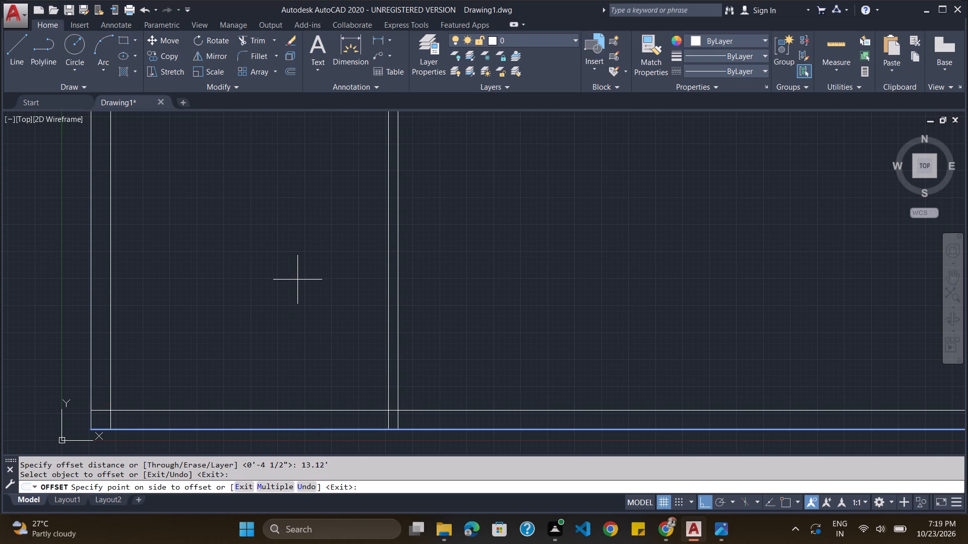
scroll(290, 316, down, 3)
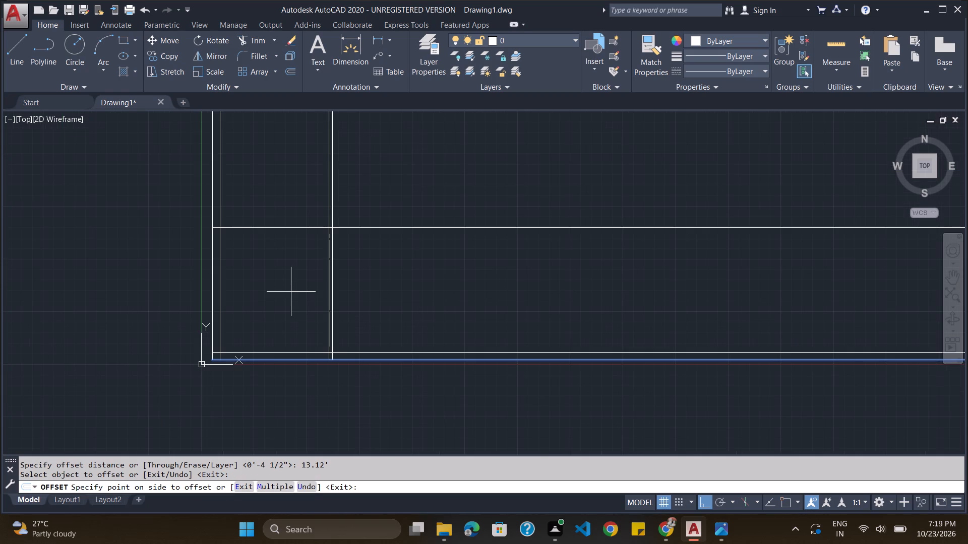
click(291, 292)
key(Escape)
Offset the new horizontal partition line 4.5" upward to form the interior wall thickness.
click(334, 485)
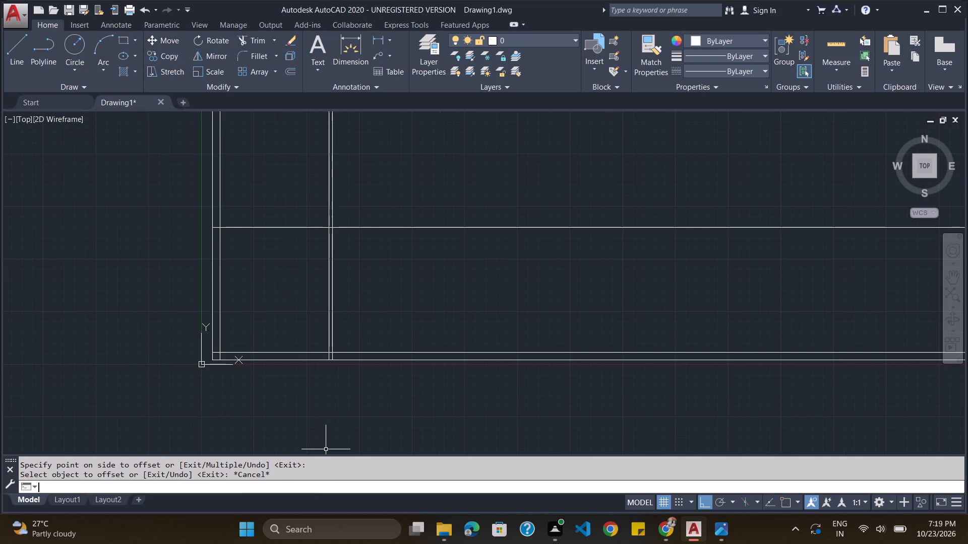
key(o)
key(Return)
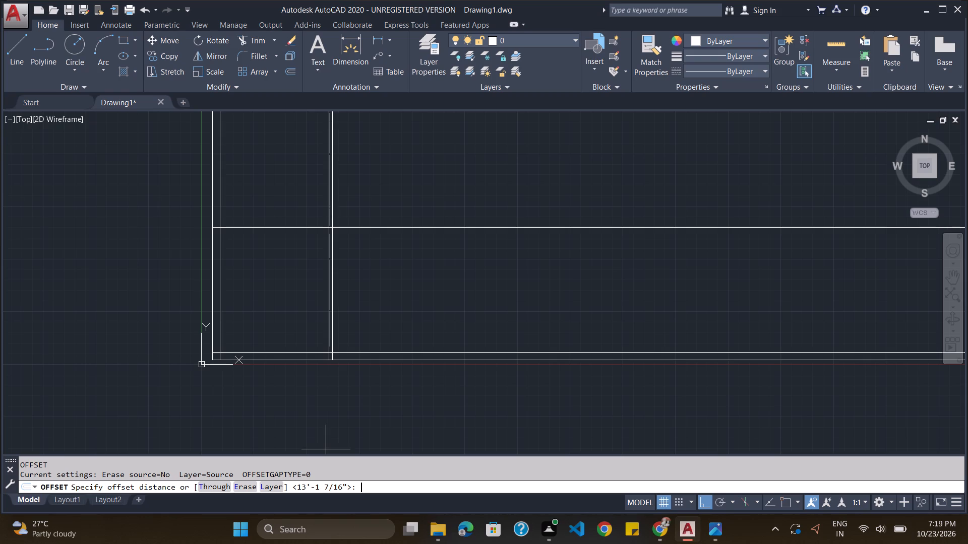
text(4.5)
key(shift+quotedbl)
key(Return)
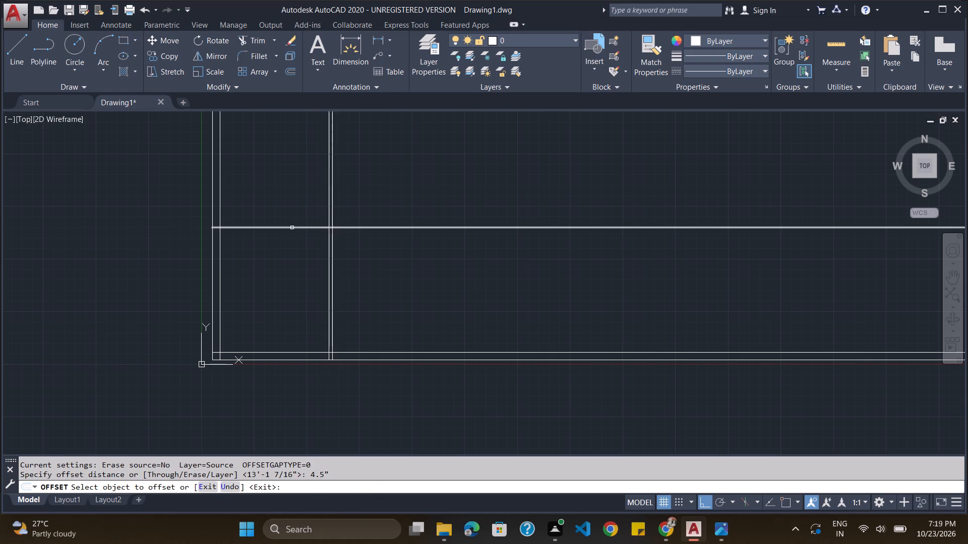
click(292, 228)
click(292, 213)
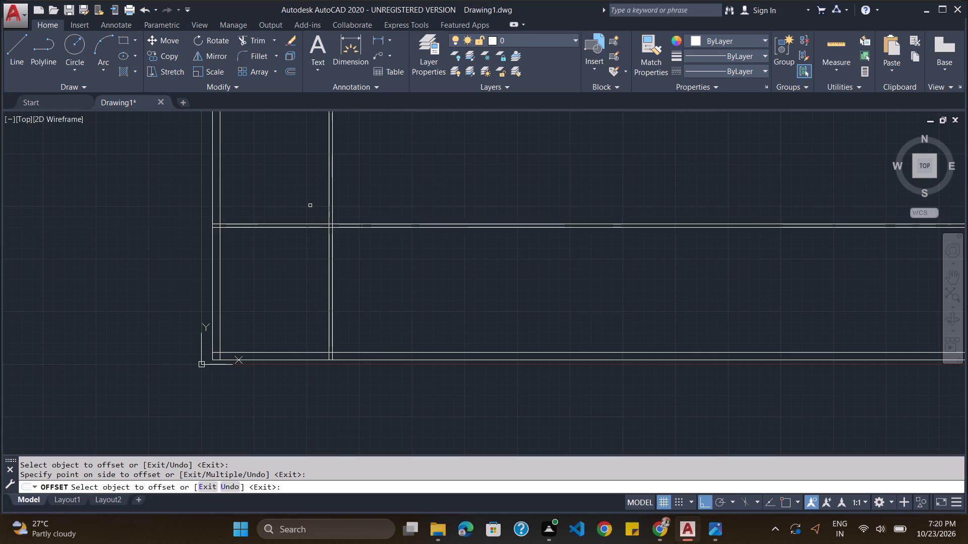
key(Escape)
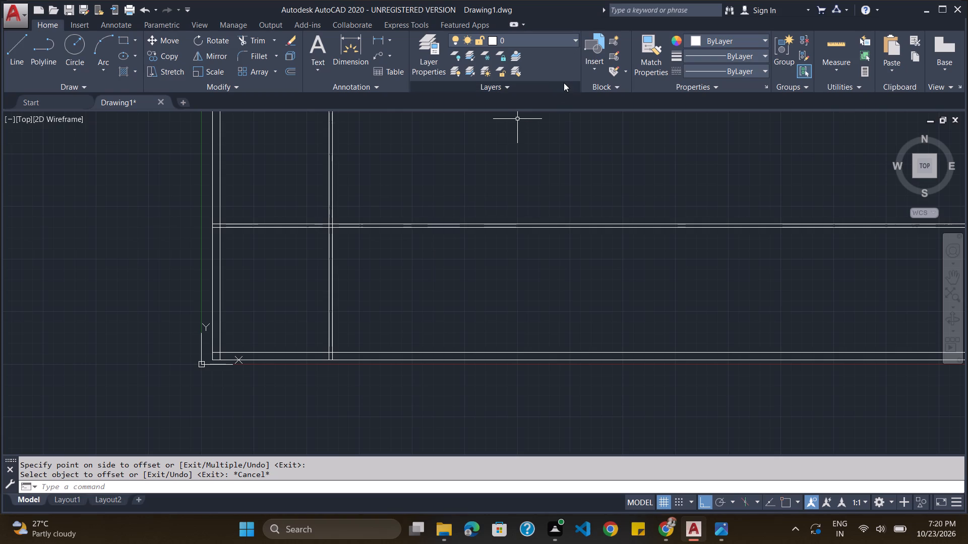
key(Escape)
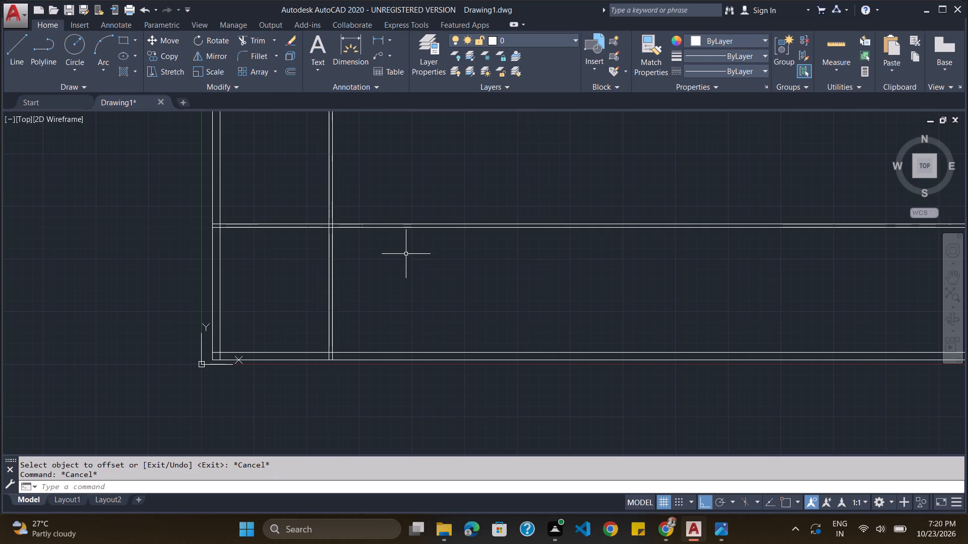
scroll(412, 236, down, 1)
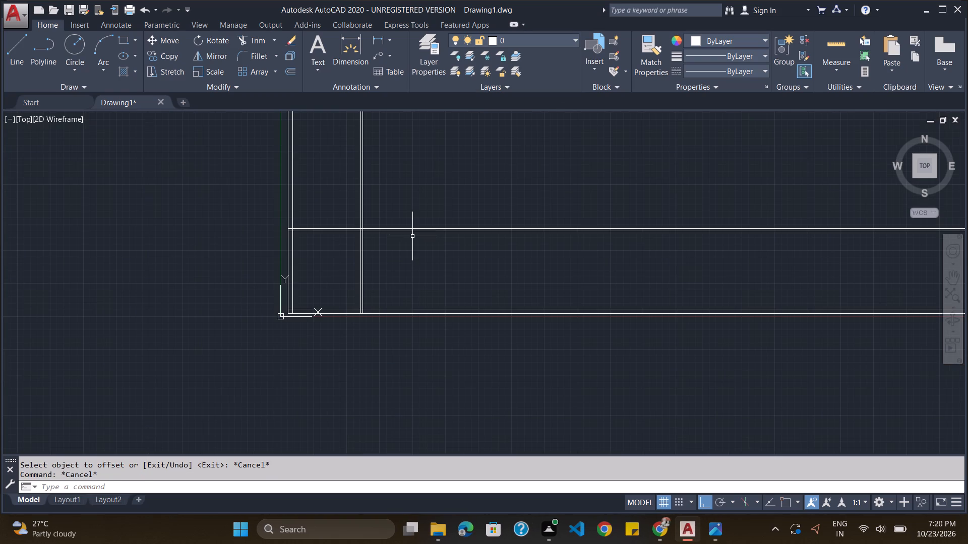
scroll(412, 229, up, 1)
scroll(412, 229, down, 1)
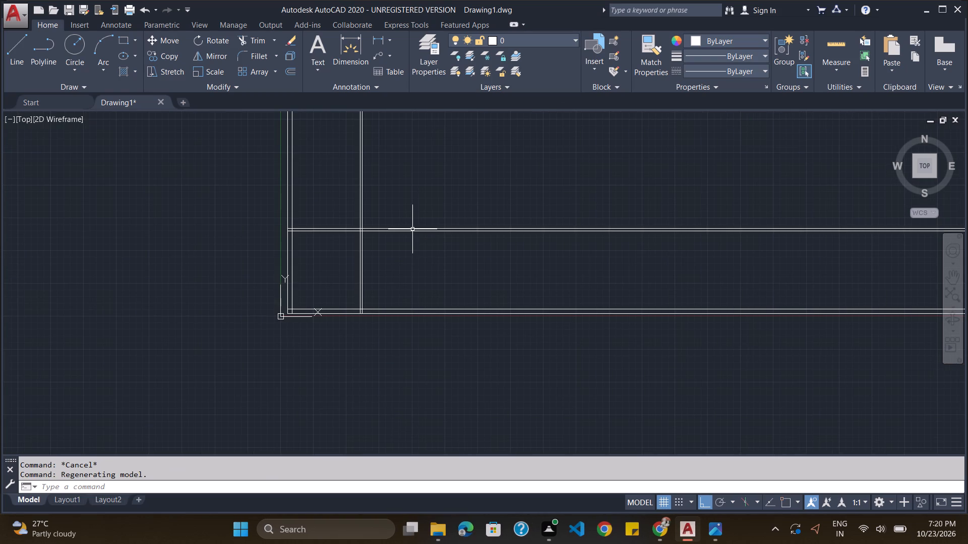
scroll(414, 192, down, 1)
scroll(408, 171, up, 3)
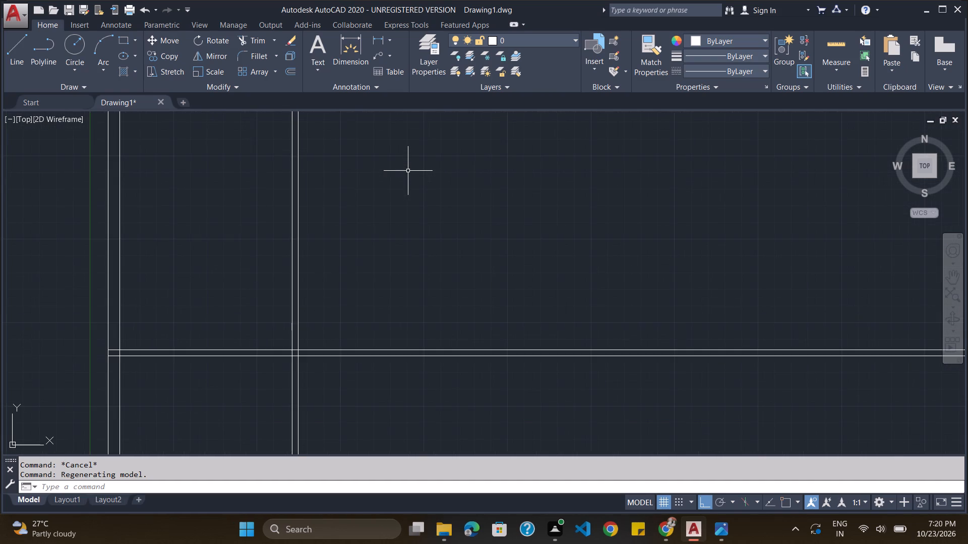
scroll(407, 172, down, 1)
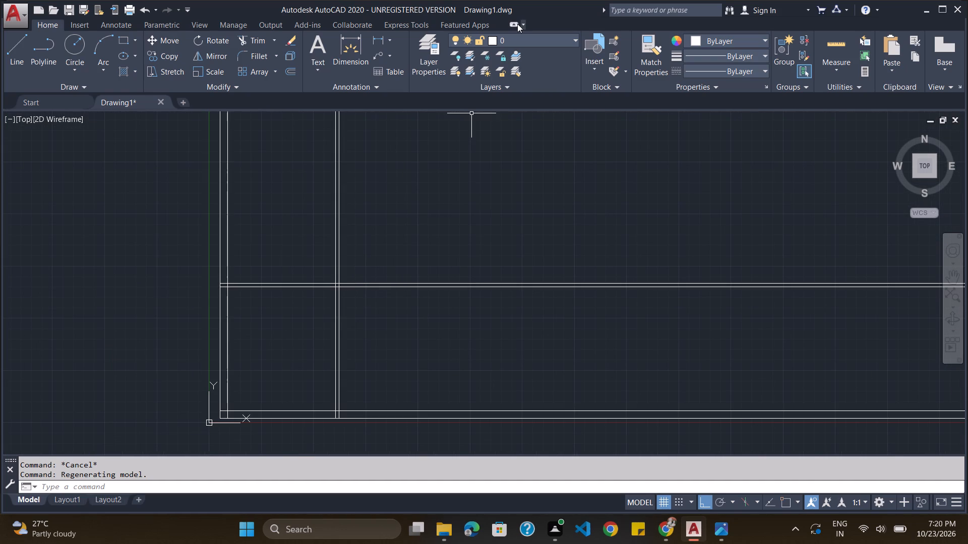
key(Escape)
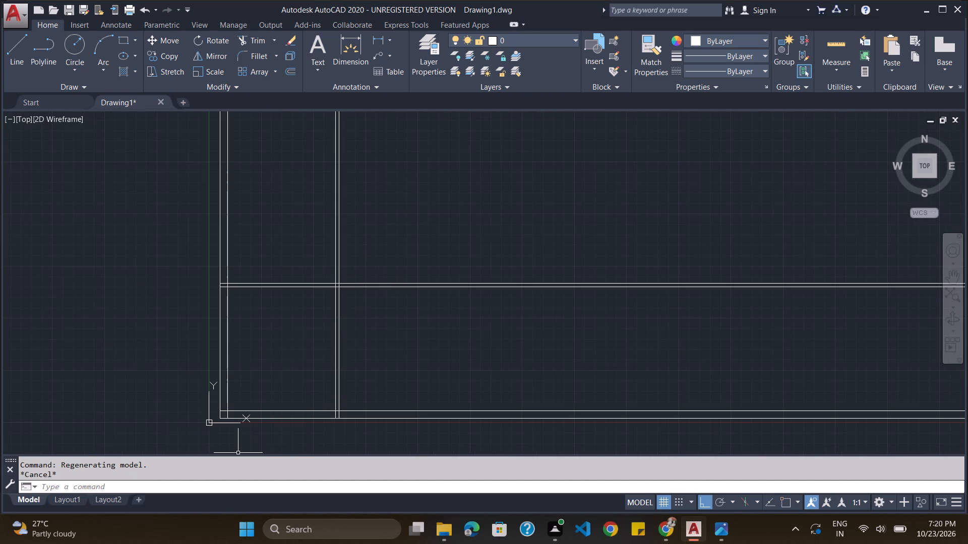
Offset the outermost vertical wall line 9.84' inward, in the positive X direction, to add another vertical partition line.
click(241, 488)
key(o)
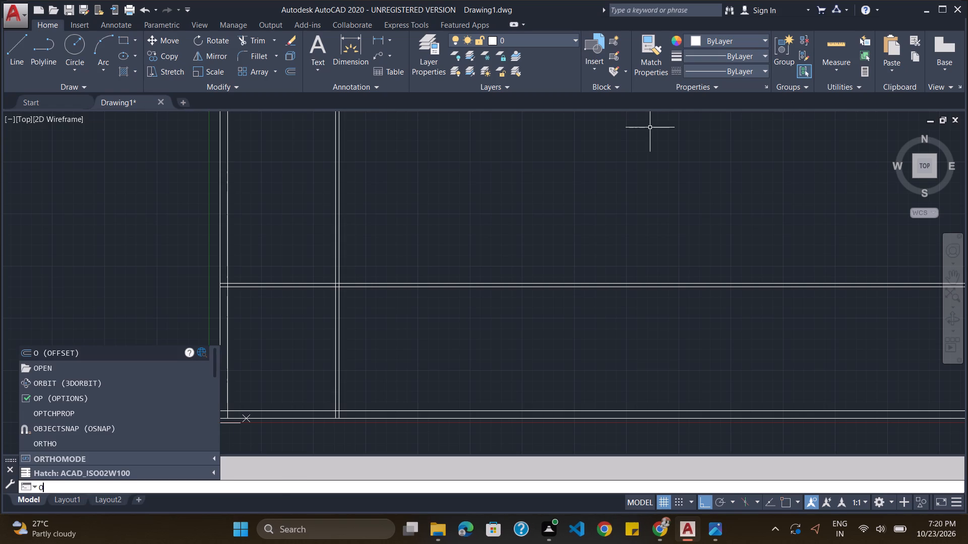
key(Return)
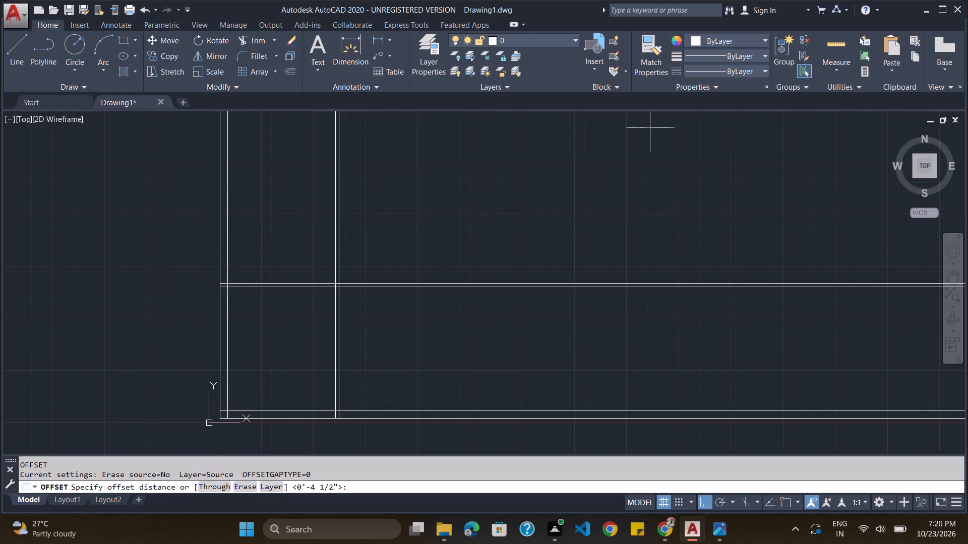
key(9)
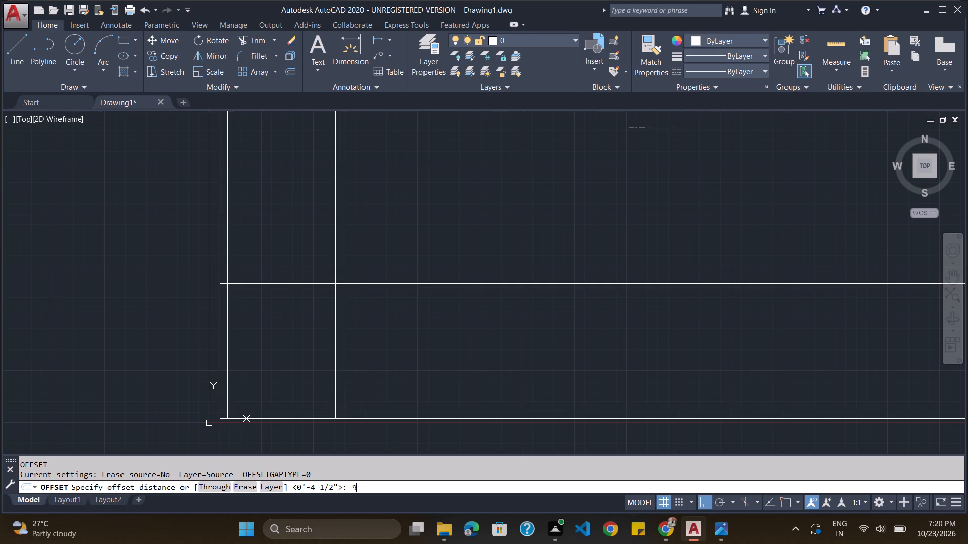
key(period)
text(84)
key(apostrophe)
key(Return)
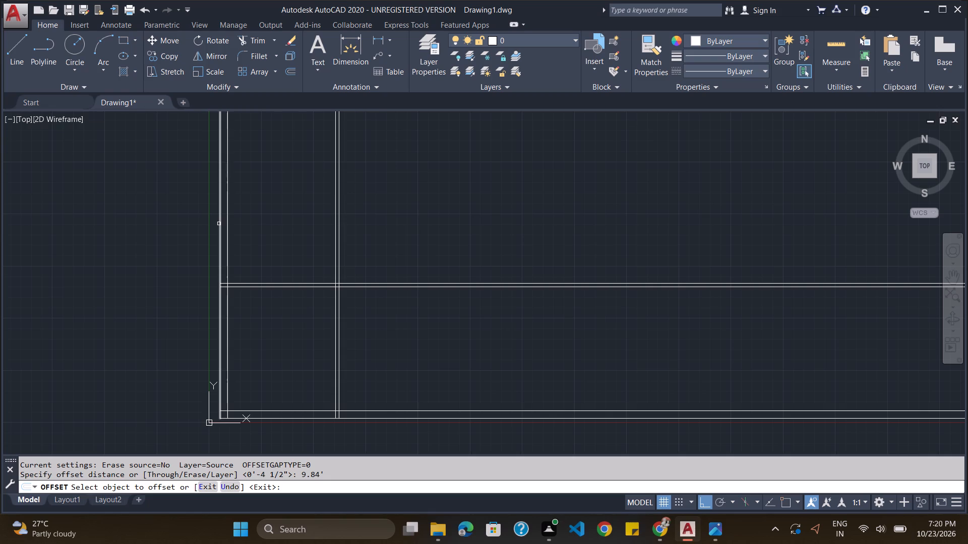
click(219, 224)
click(289, 231)
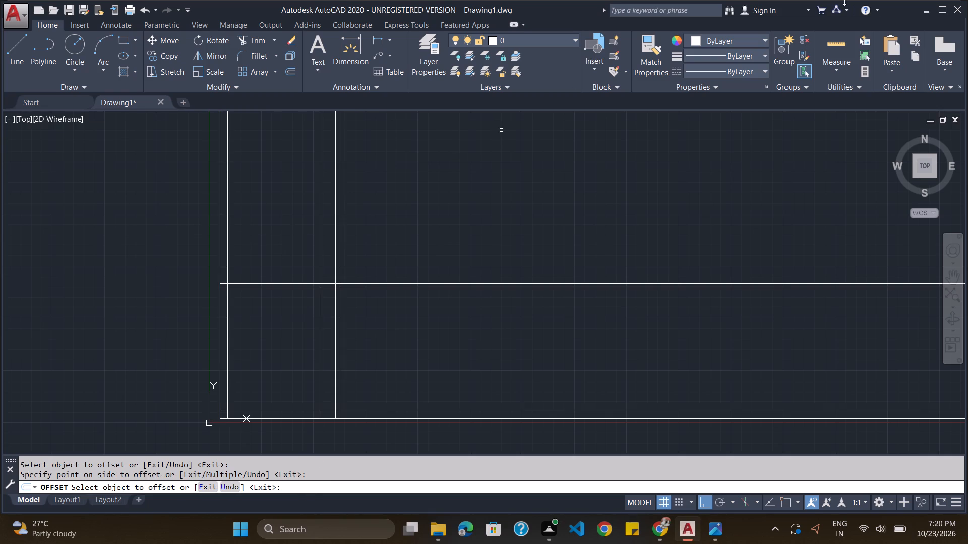
key(Escape)
Offset the new vertical line at 9.84' by 9" in the negative X direction, toward the outer wall, to form the wall thickness.
key(o)
key(Return)
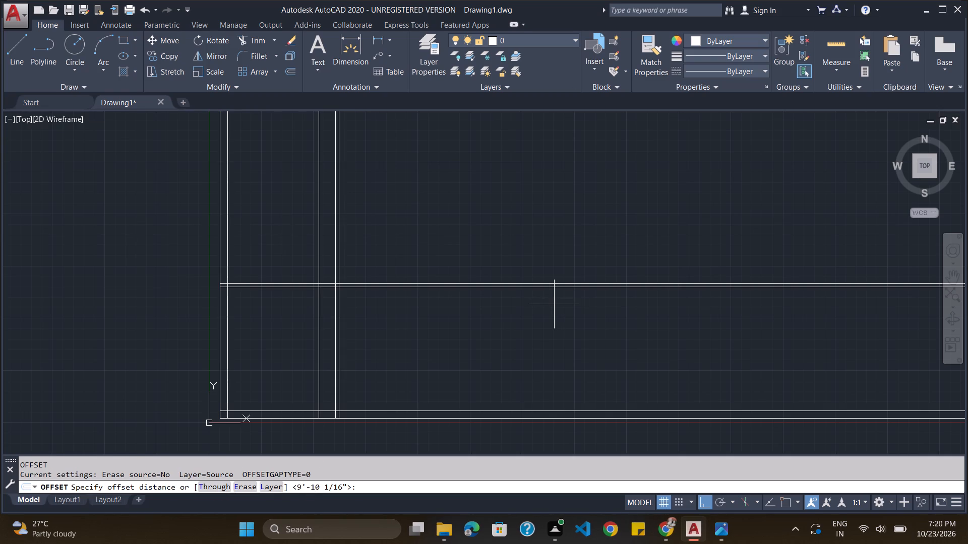
key(4)
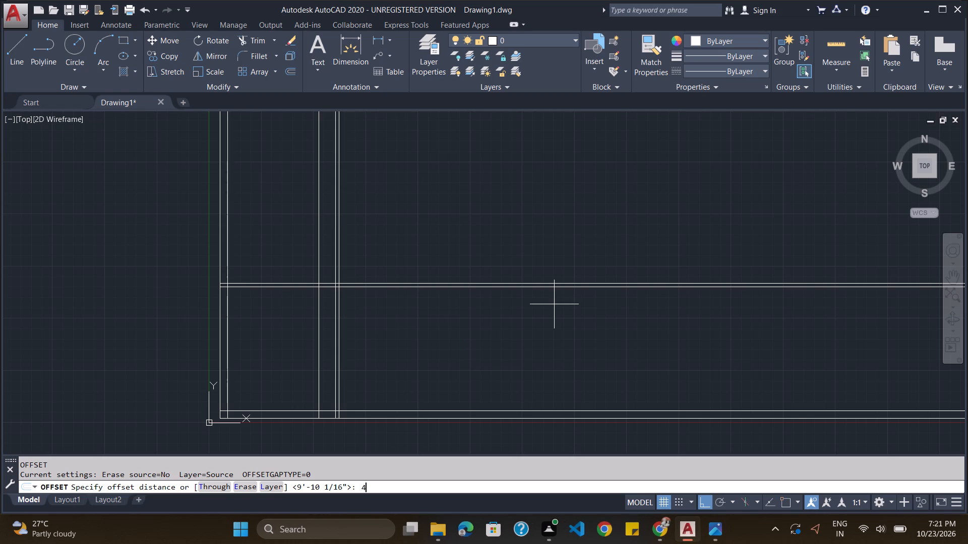
key(BackSpace)
key(9)
key(shift+quotedbl)
key(Return)
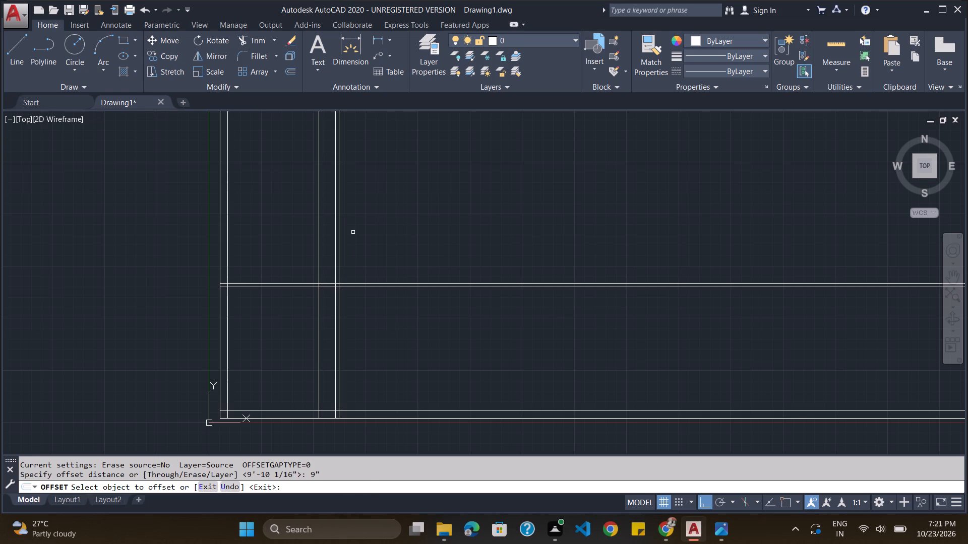
click(319, 260)
click(306, 261)
scroll(381, 308, down, 4)
scroll(376, 328, up, 5)
scroll(375, 324, down, 2)
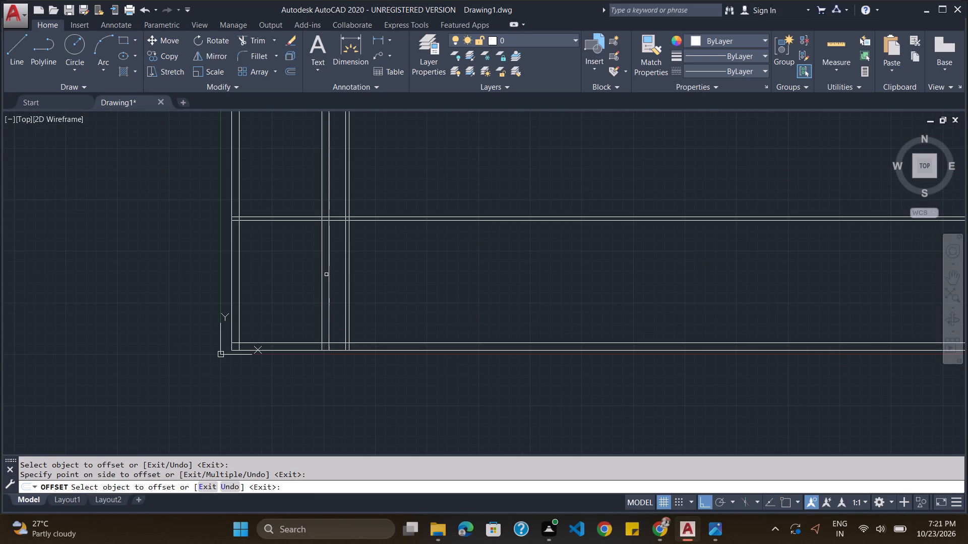
key(Escape)
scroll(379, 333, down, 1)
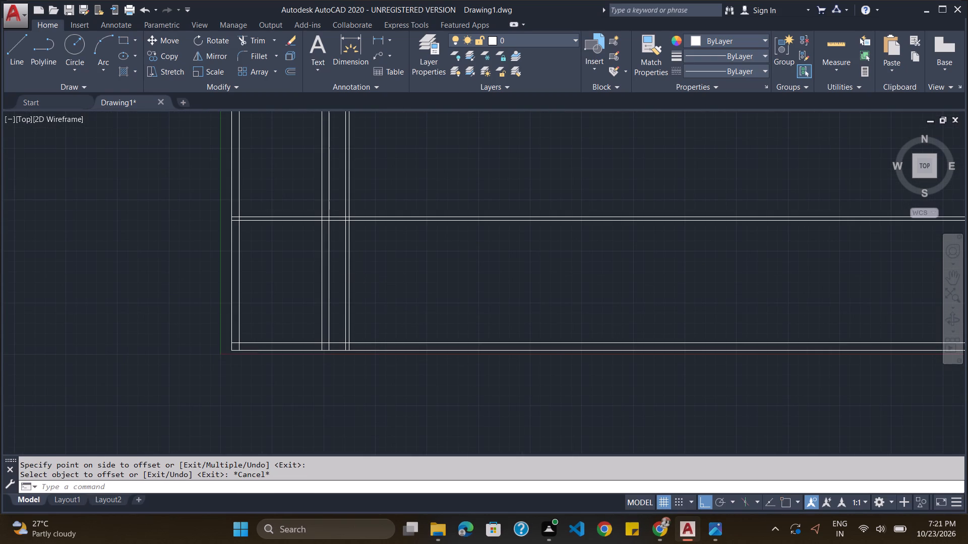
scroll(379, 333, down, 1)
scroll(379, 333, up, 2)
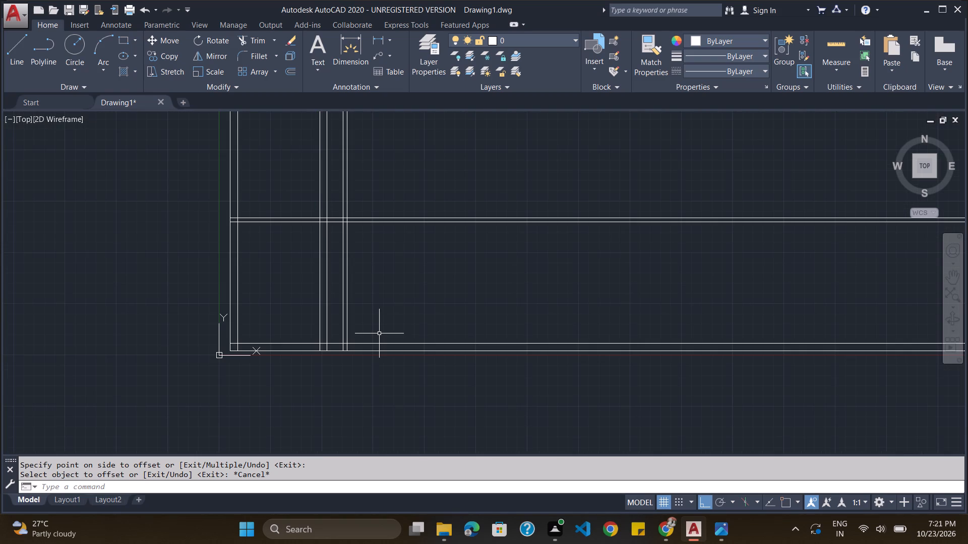
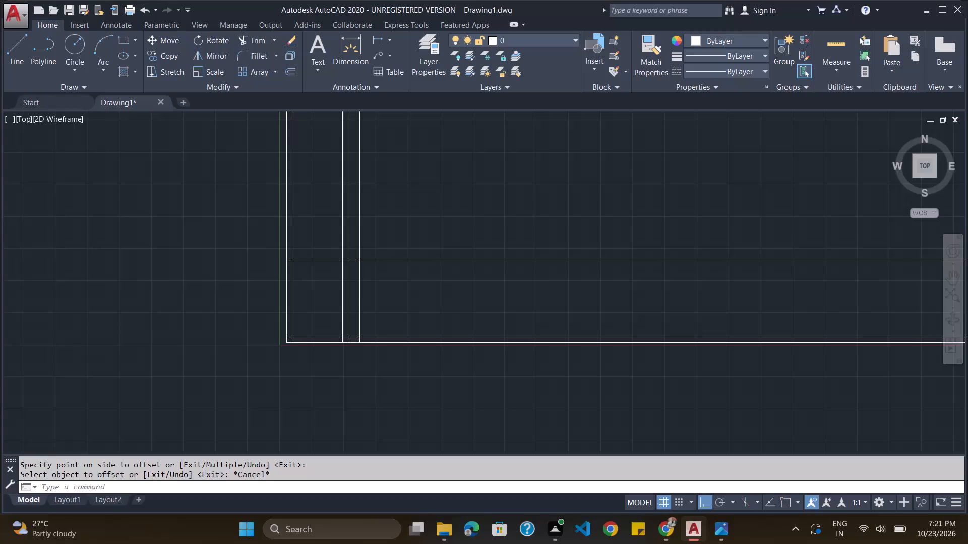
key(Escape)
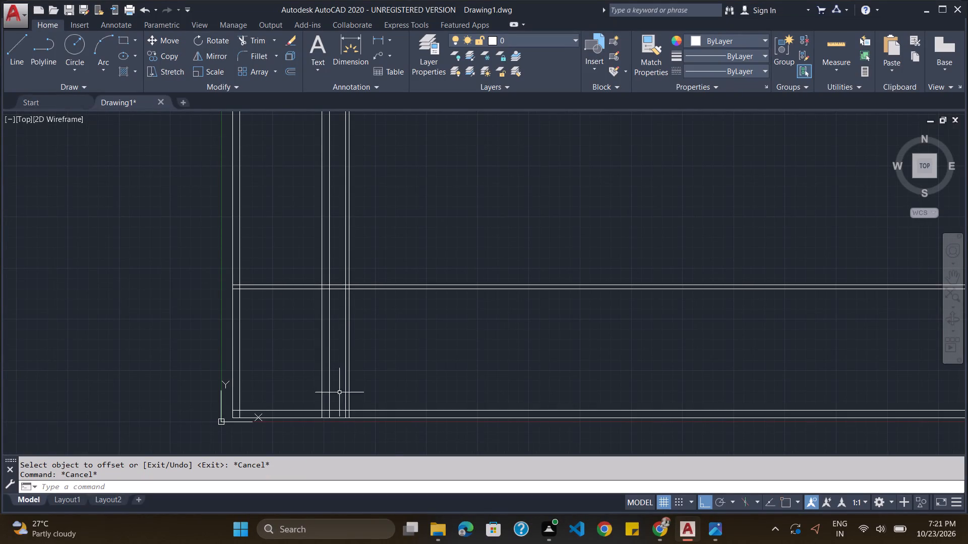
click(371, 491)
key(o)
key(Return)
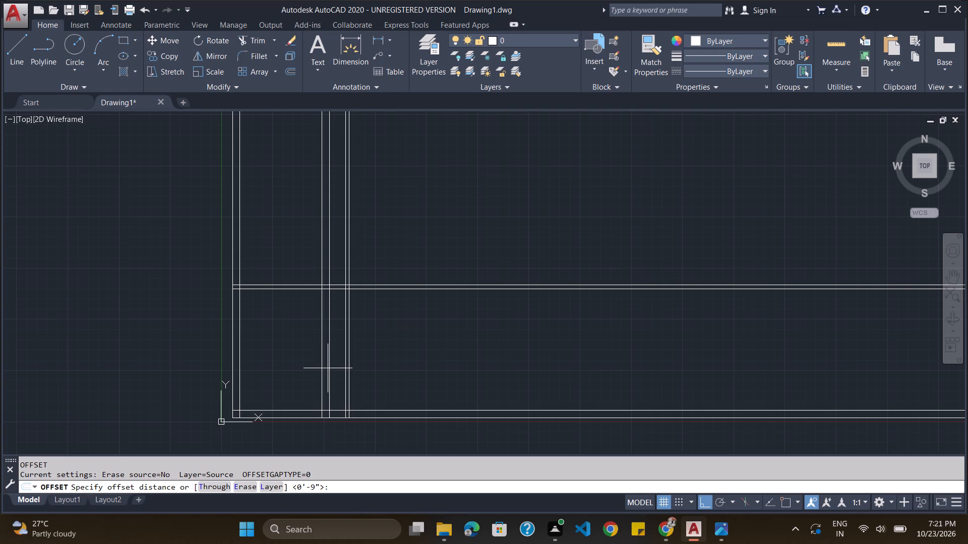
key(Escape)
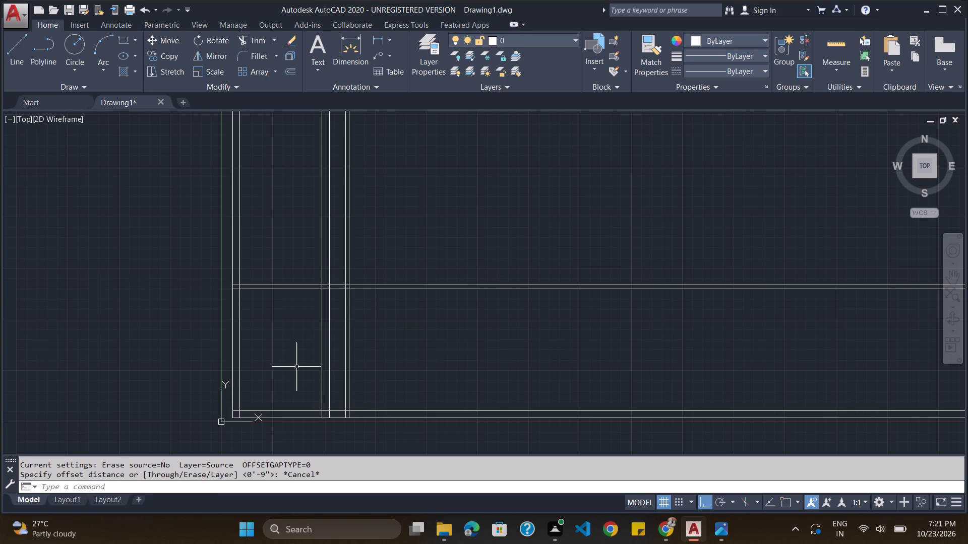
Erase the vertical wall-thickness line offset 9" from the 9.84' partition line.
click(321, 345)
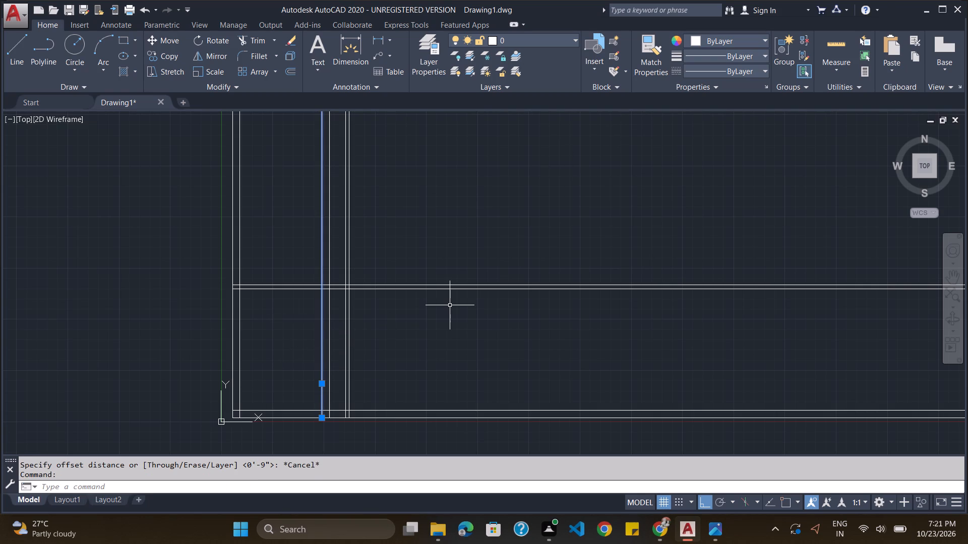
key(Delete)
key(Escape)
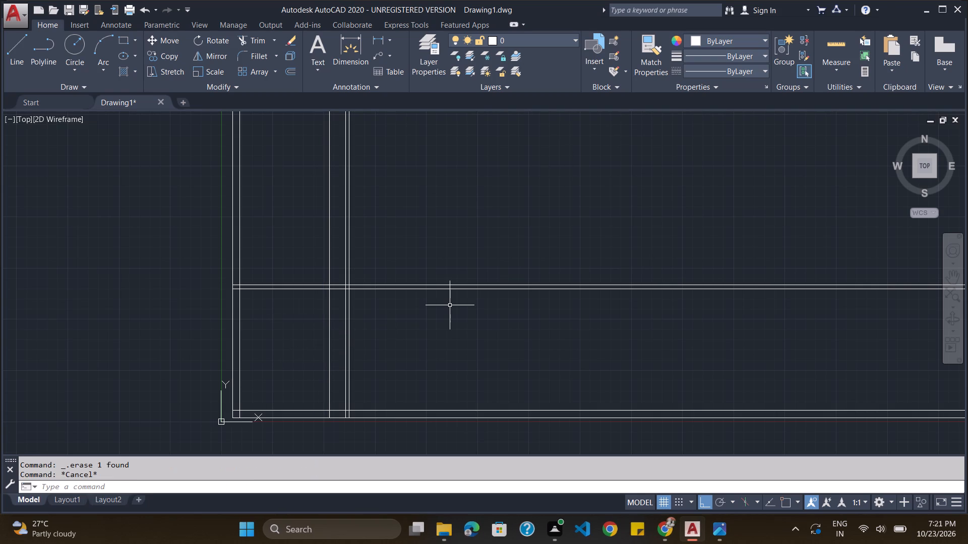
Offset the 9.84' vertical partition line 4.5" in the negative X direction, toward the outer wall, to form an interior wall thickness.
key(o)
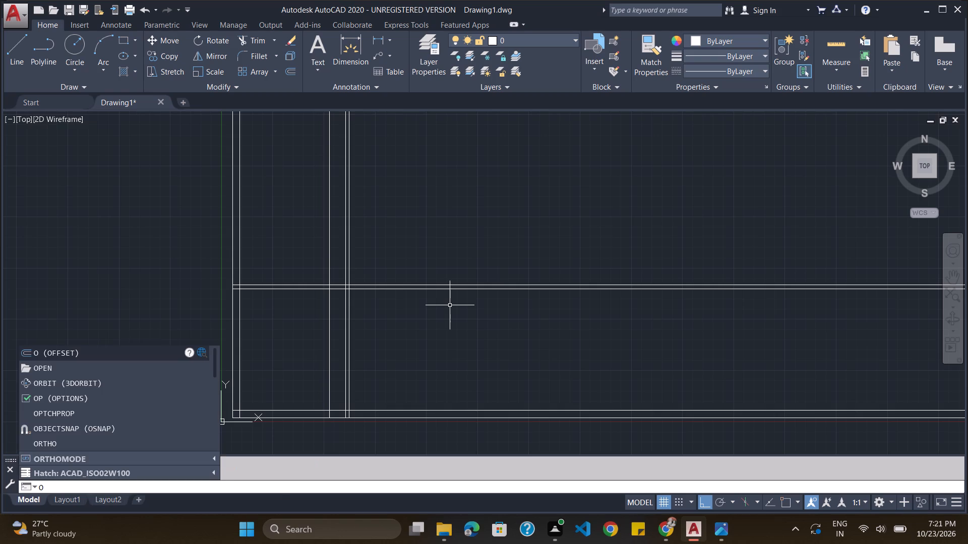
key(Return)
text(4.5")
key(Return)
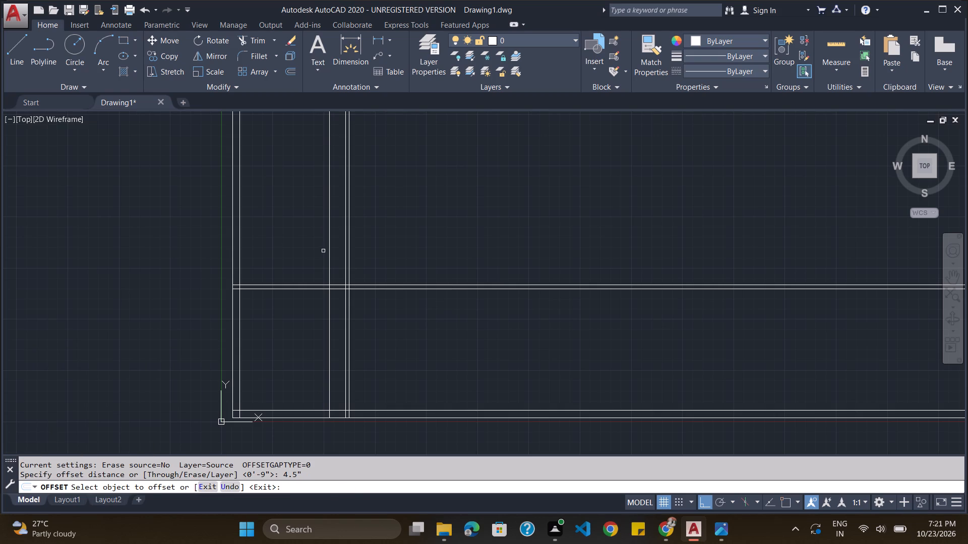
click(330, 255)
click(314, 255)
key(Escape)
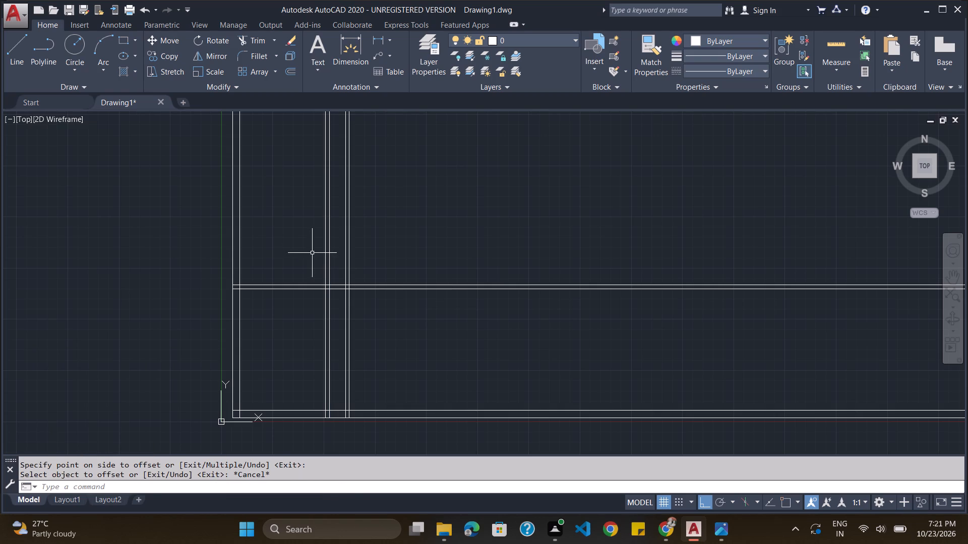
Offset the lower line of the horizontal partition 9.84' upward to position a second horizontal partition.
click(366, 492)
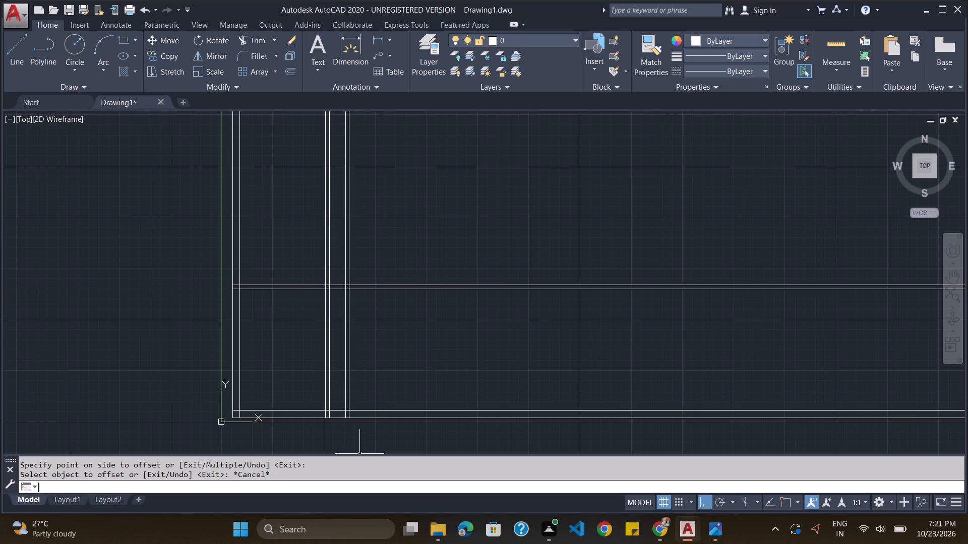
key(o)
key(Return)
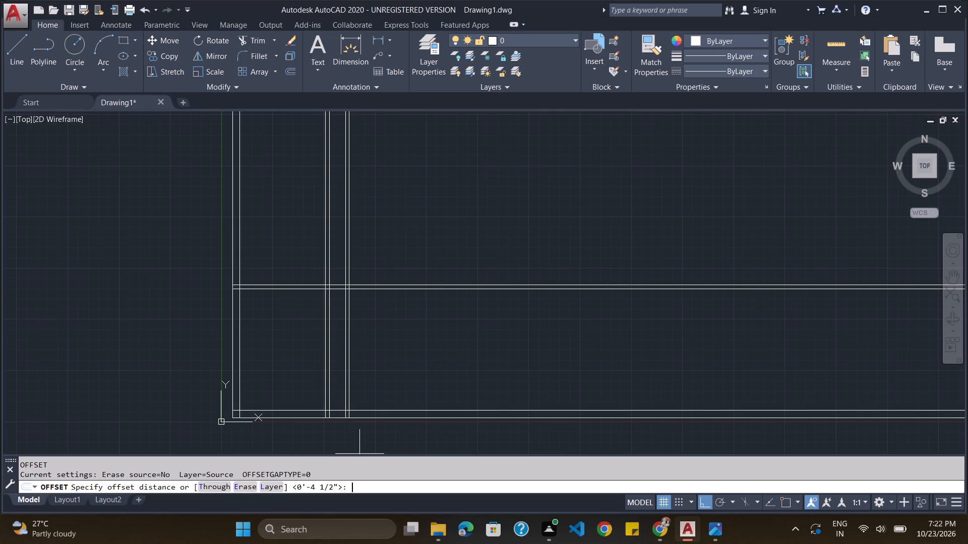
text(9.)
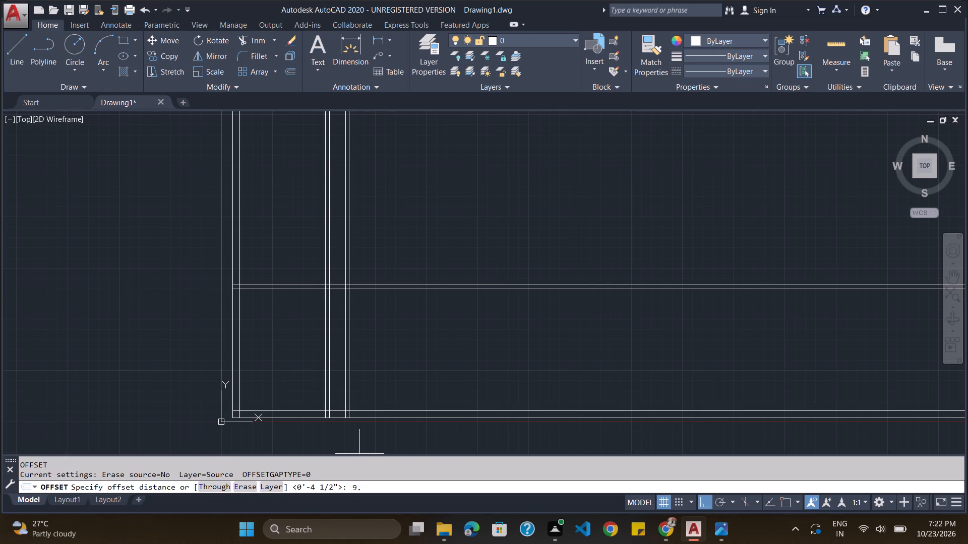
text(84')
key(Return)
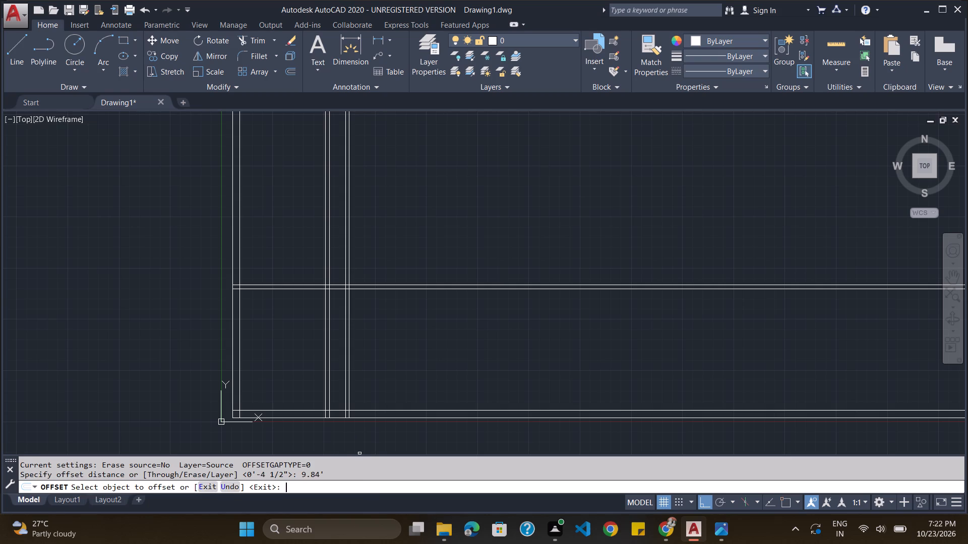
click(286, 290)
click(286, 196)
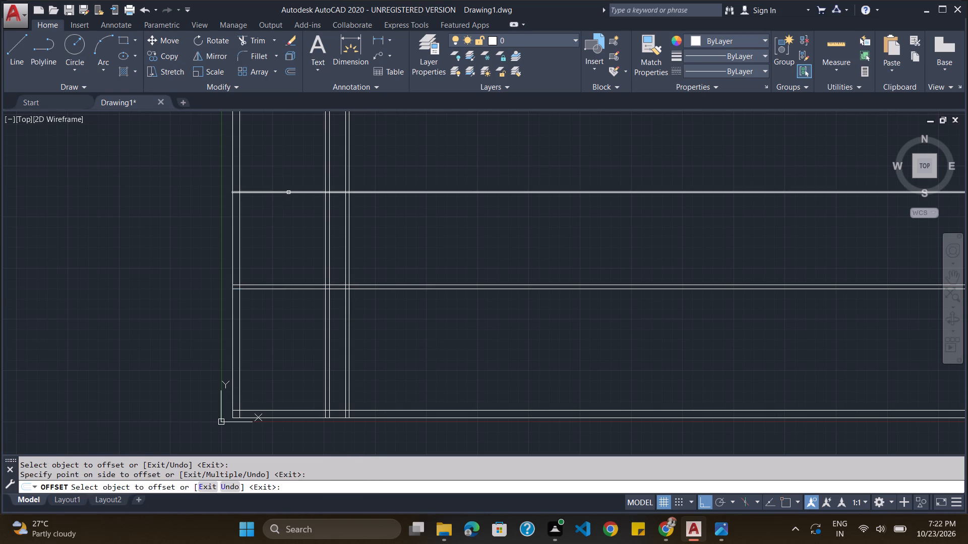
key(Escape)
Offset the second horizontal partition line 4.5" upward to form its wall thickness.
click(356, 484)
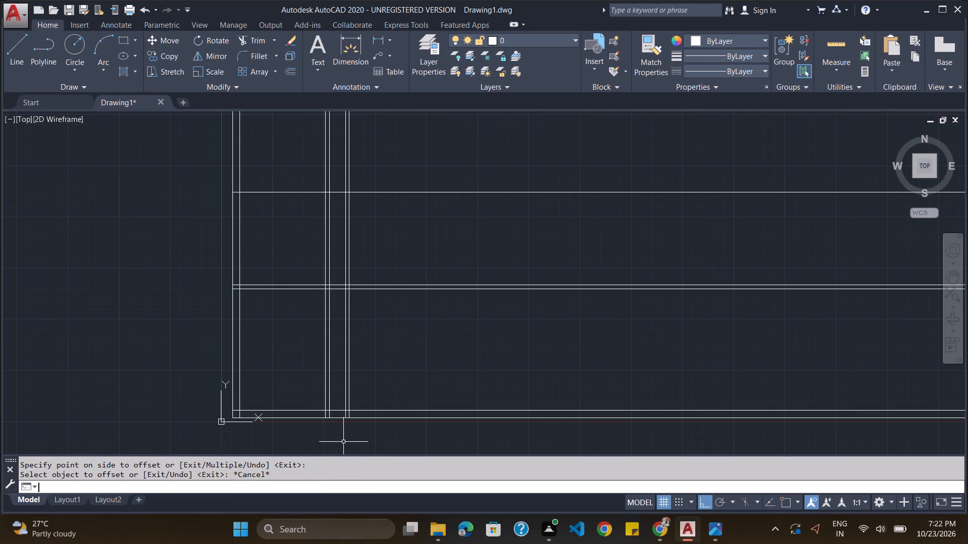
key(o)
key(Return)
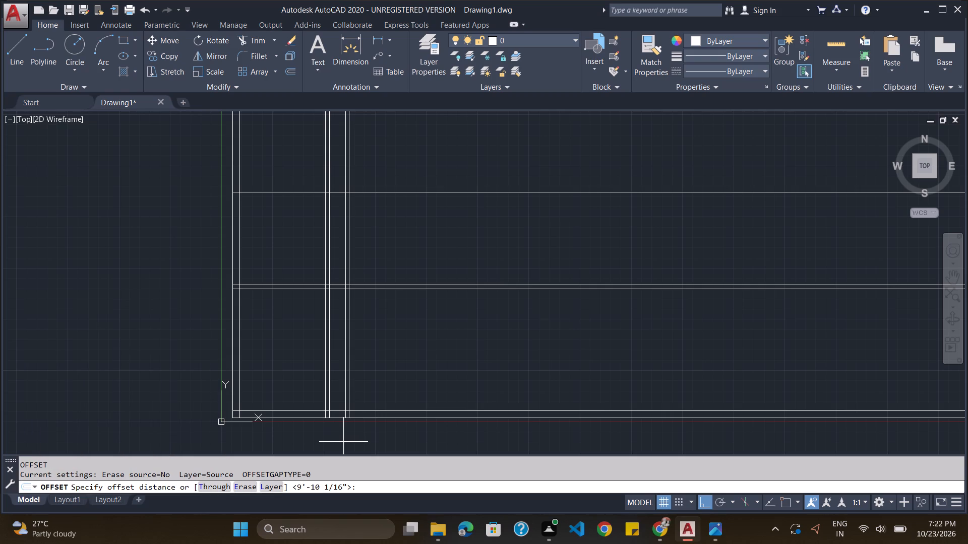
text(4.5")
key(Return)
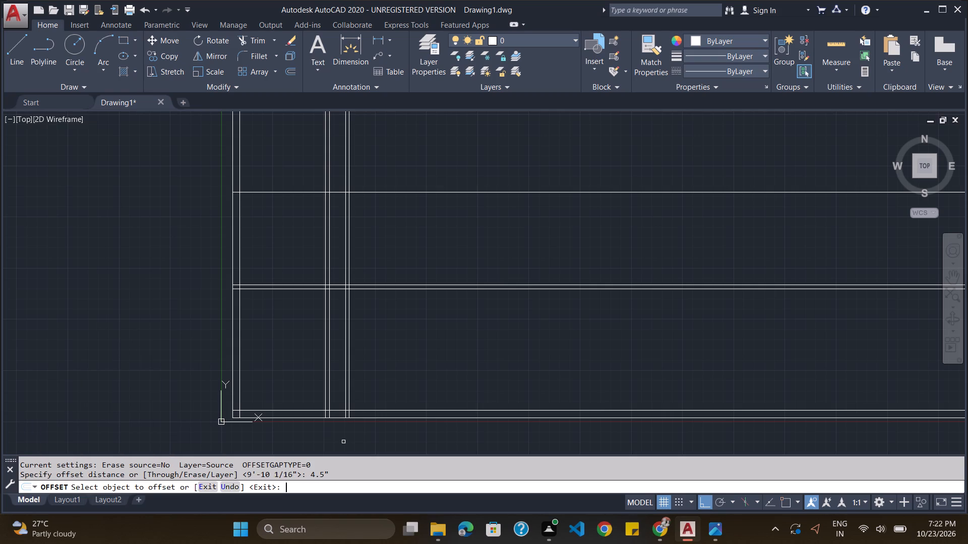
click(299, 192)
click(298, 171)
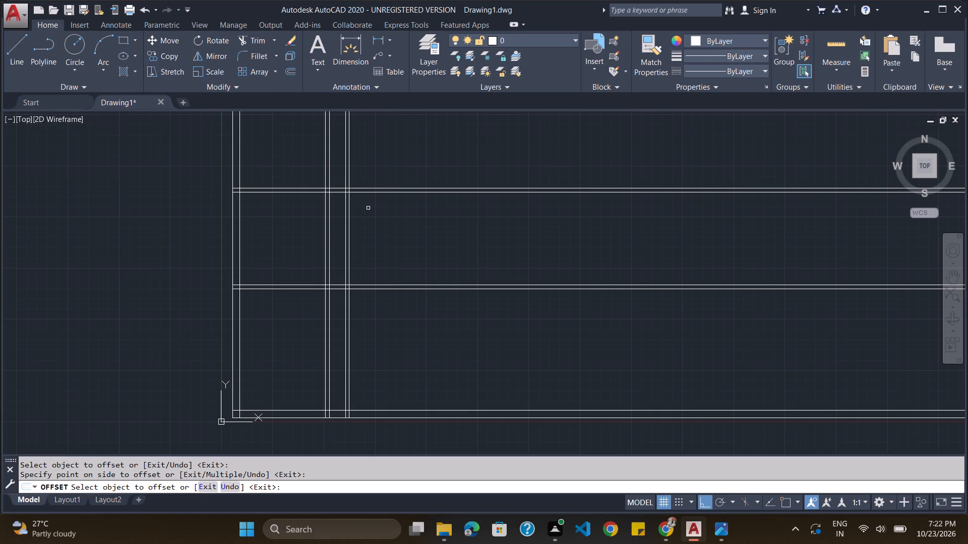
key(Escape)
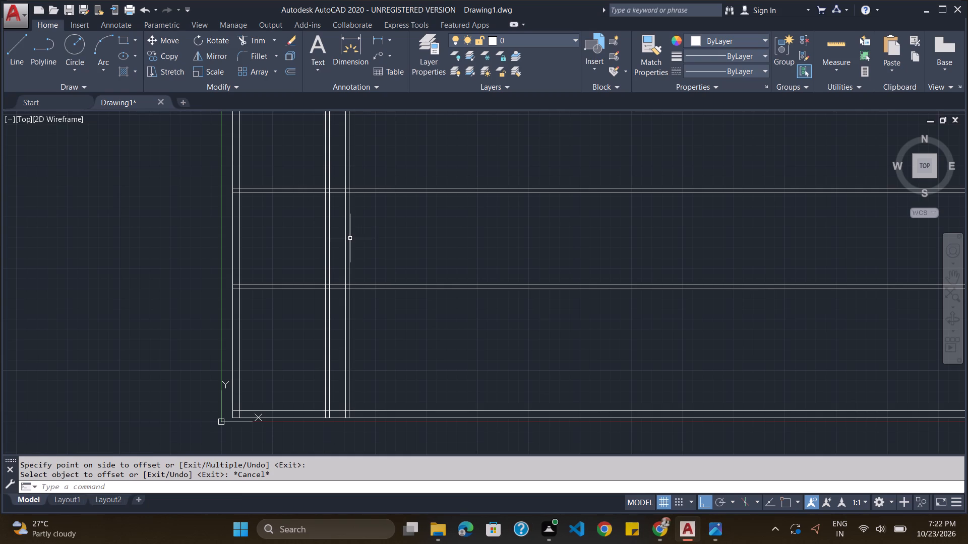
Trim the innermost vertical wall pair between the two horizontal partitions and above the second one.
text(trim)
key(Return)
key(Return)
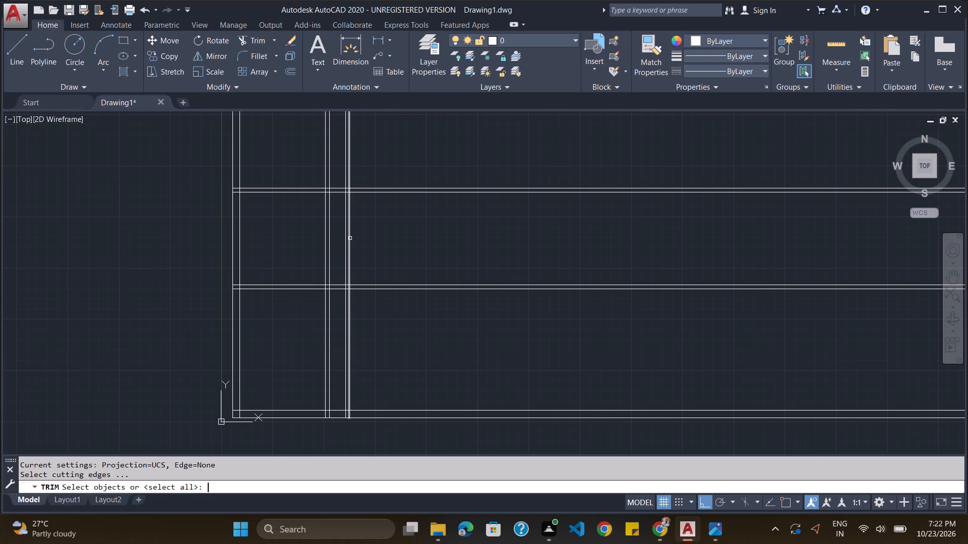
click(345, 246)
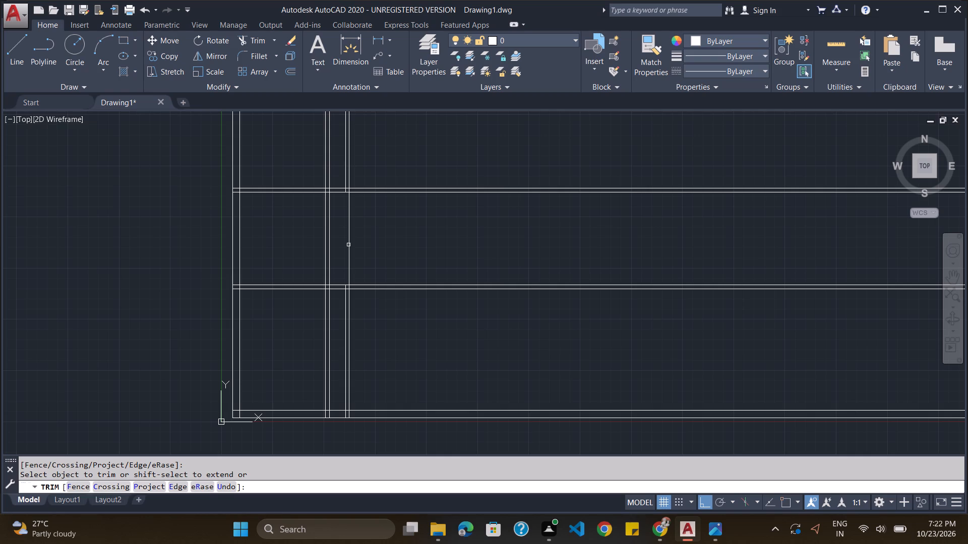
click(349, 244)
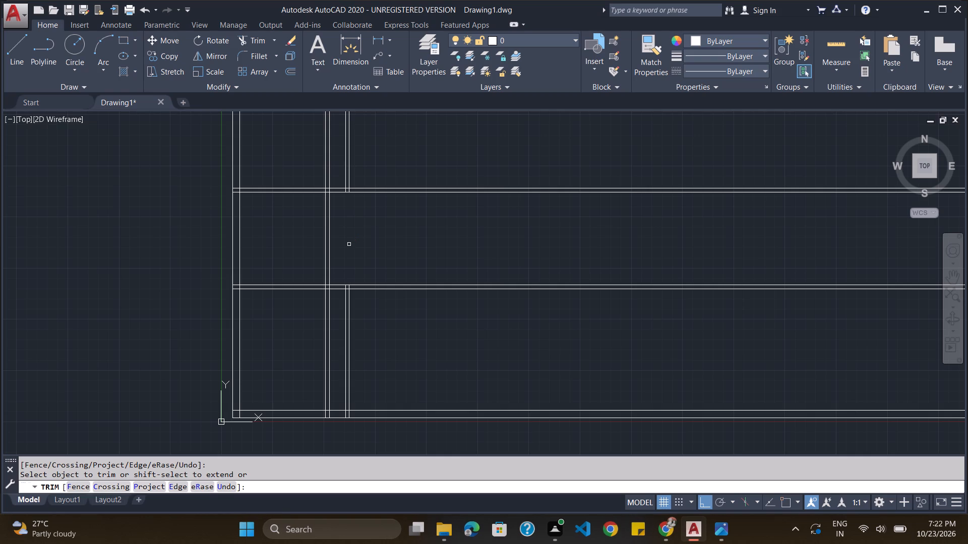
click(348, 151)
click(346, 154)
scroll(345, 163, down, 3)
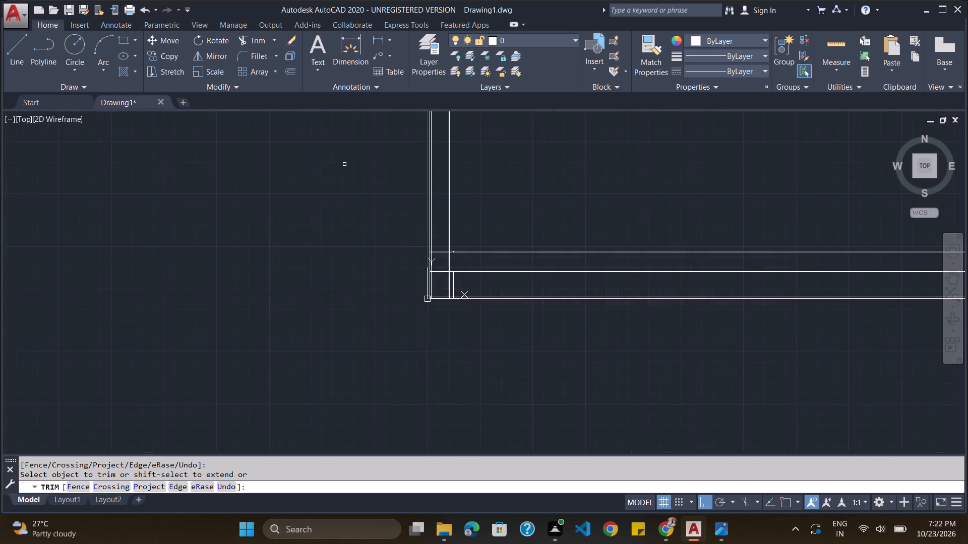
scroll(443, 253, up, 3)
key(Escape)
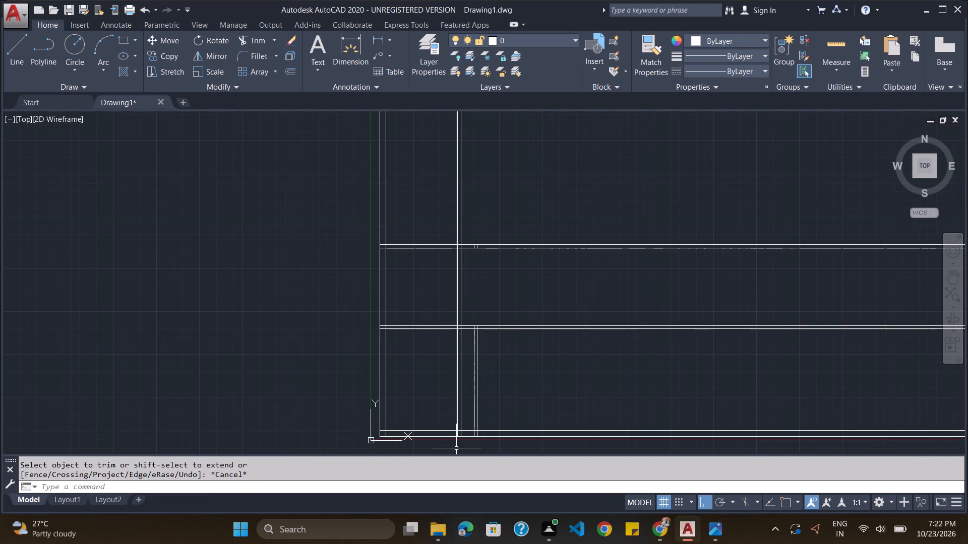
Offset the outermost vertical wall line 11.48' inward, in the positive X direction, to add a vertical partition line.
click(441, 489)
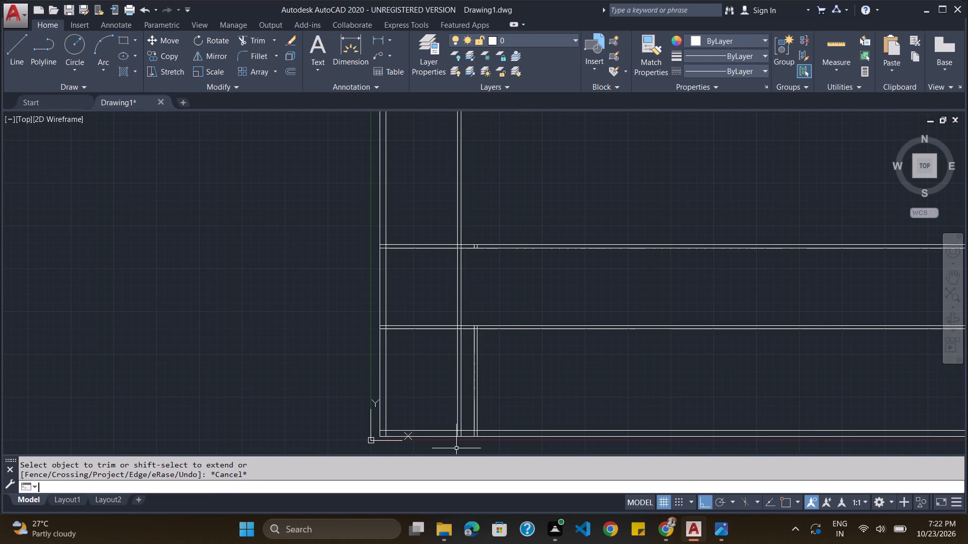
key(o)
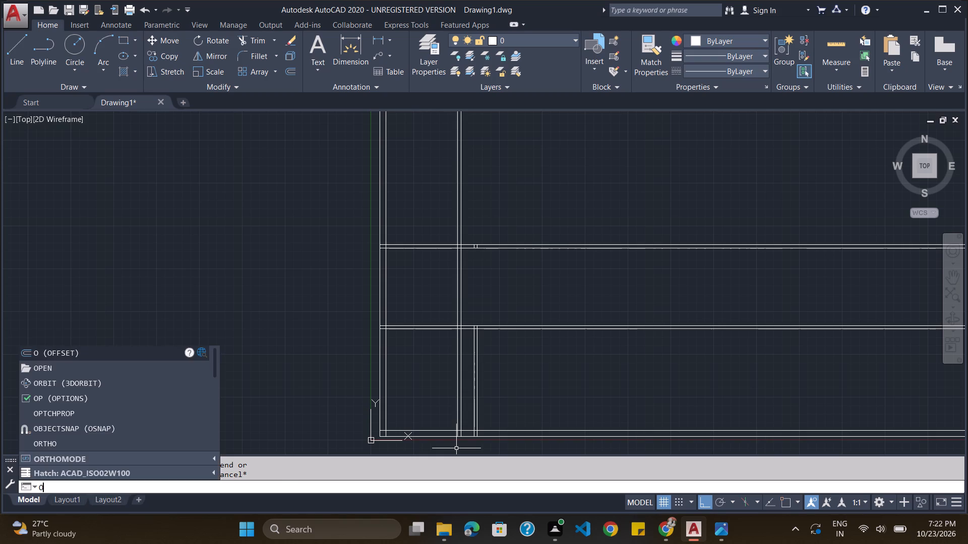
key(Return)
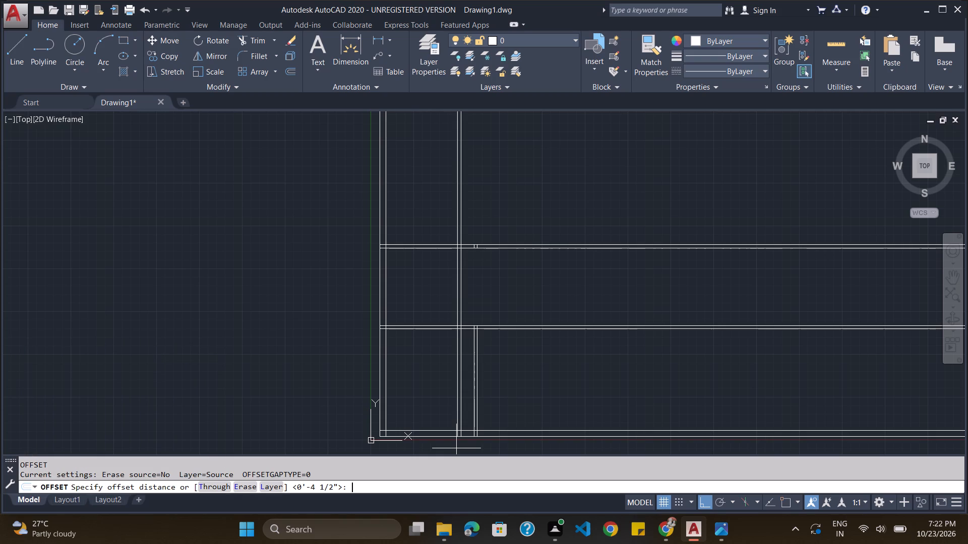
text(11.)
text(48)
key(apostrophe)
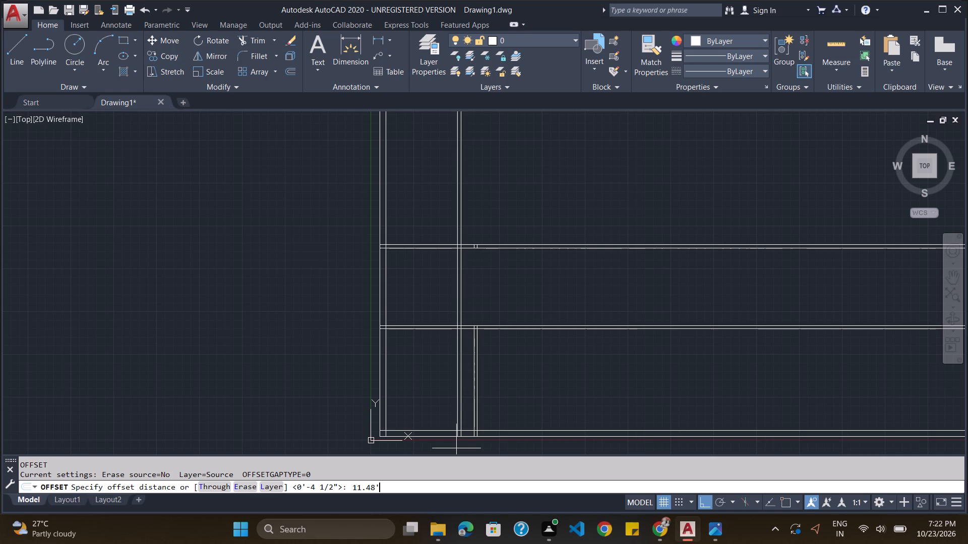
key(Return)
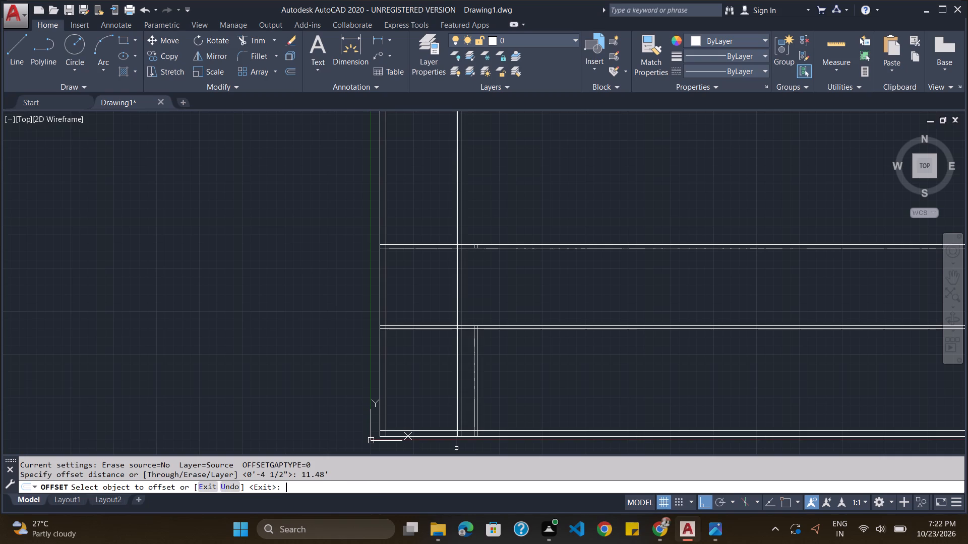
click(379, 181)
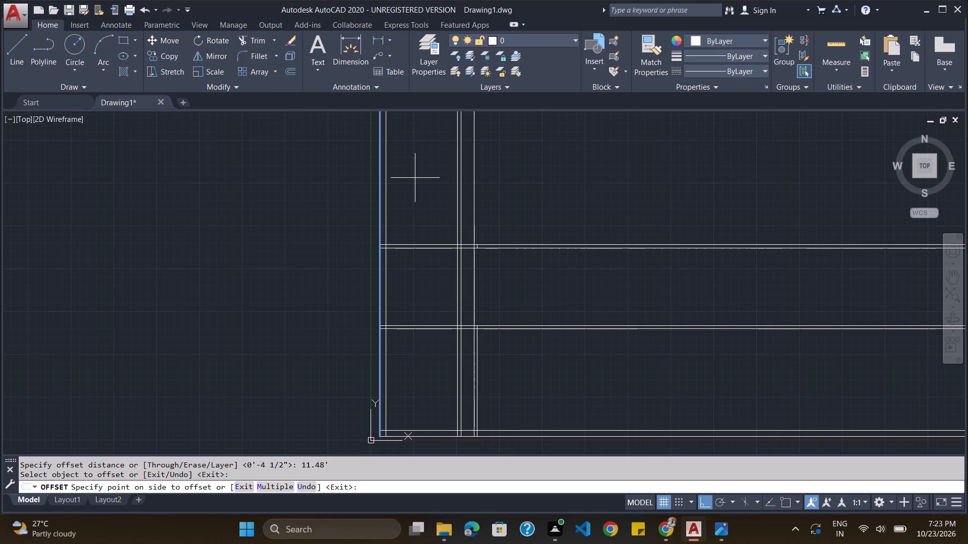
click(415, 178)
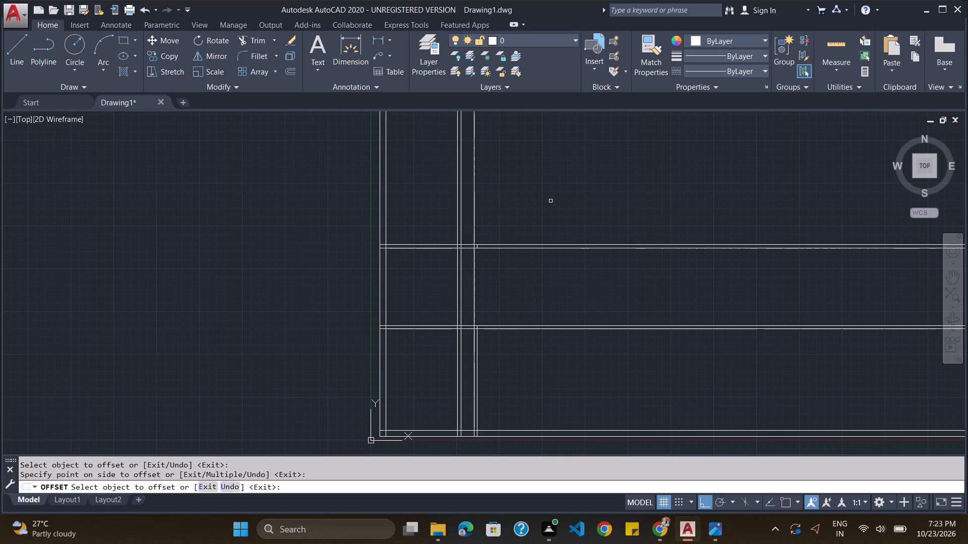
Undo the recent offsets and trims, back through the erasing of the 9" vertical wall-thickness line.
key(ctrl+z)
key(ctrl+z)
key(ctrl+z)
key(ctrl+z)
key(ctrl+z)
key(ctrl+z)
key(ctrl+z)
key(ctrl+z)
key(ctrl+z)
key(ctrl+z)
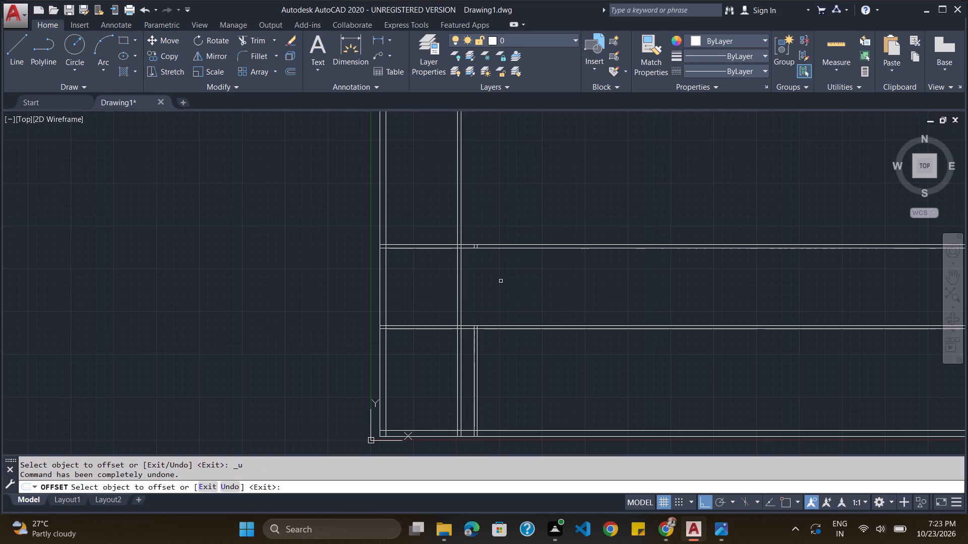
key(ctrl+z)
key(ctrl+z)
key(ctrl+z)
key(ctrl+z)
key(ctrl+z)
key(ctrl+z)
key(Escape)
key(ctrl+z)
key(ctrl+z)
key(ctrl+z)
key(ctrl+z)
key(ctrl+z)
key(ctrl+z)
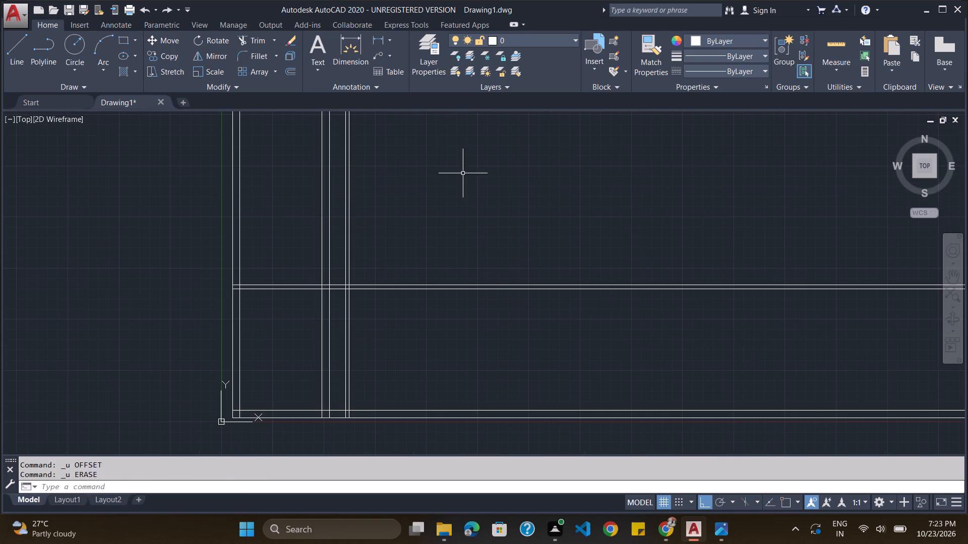
Undo the remaining vertical and horizontal partition offsets, back to the double-line outer walls.
key(ctrl+z)
key(ctrl+z)
key(ctrl+z)
key(ctrl+z)
key(ctrl+z)
key(ctrl+z)
key(ctrl+z)
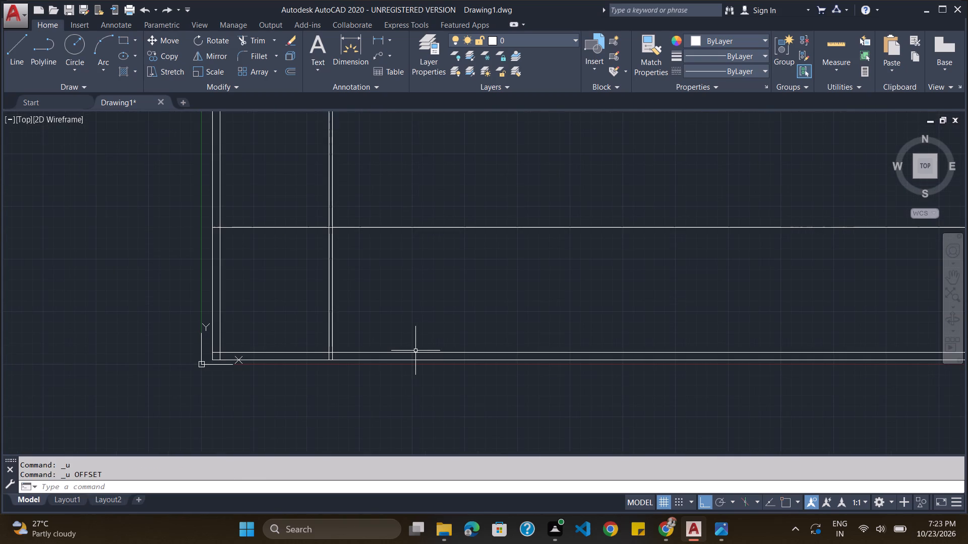
key(ctrl+z)
key(ctrl+z)
key(ctrl+z)
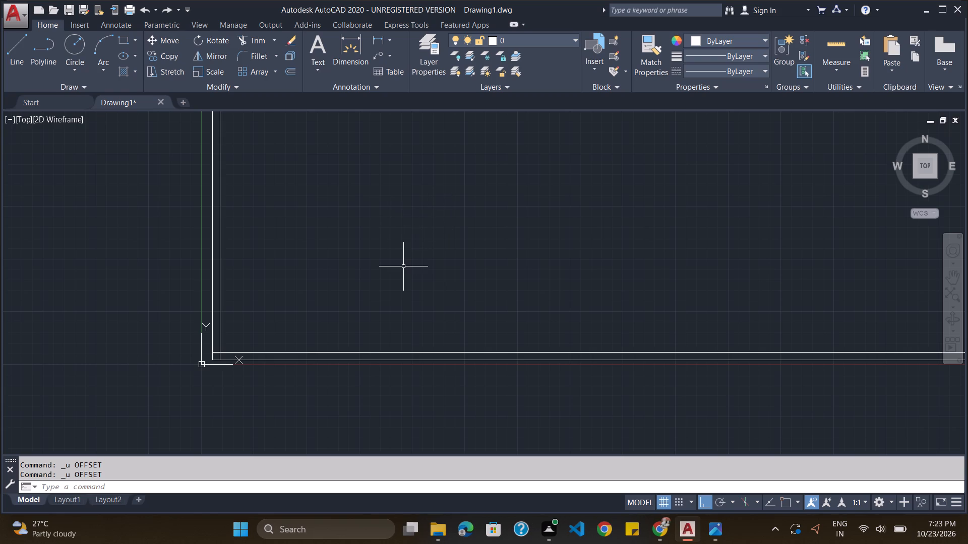
key(Escape)
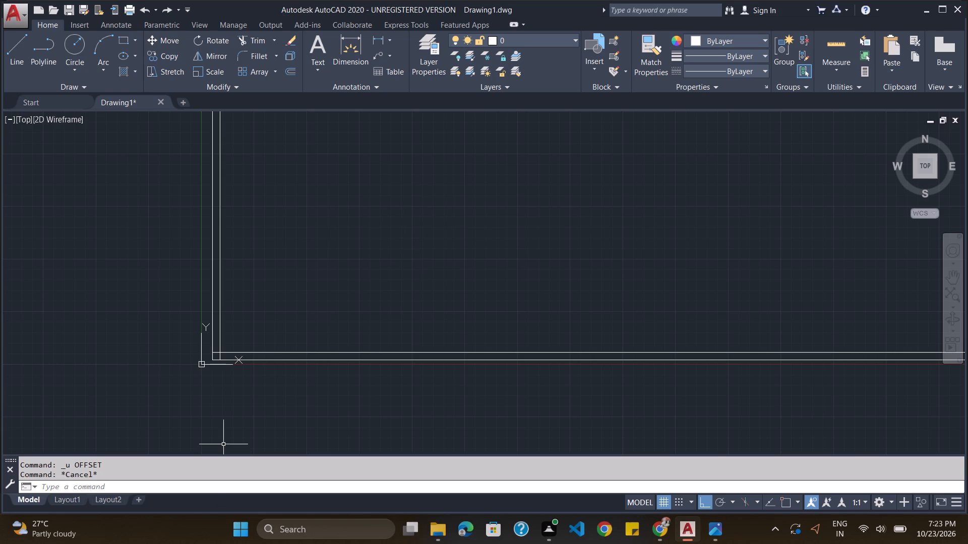
Offset the outermost bottom wall line 11.48' upward to add a horizontal partition line.
click(228, 485)
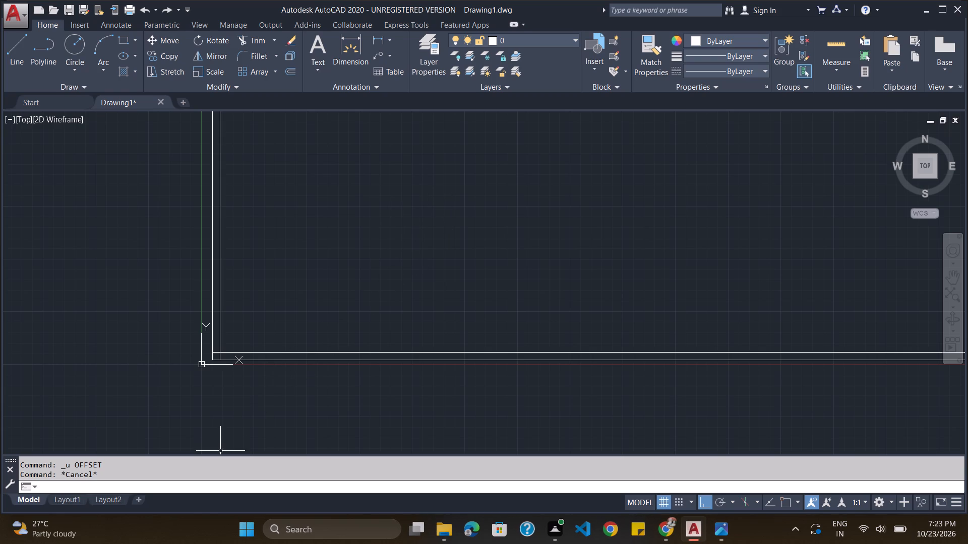
key(o)
key(Return)
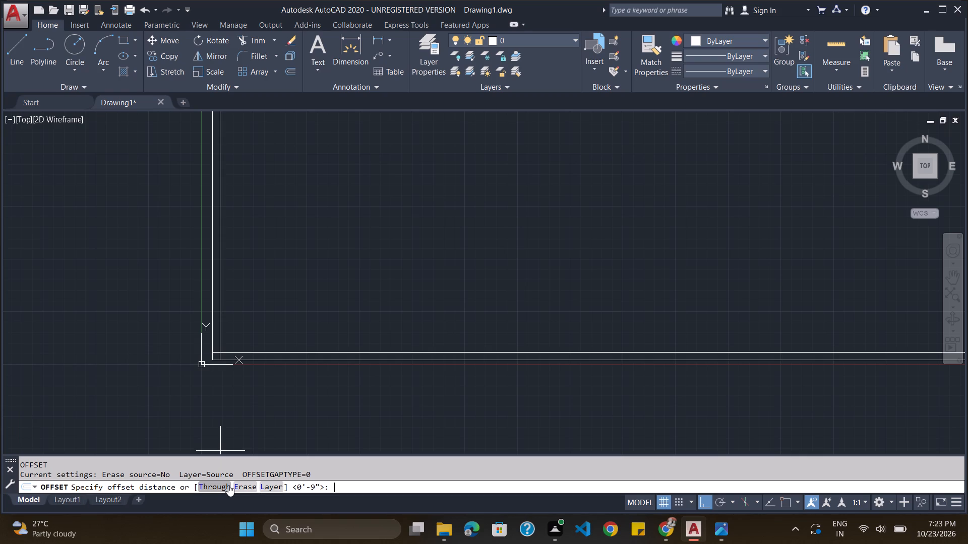
key(1)
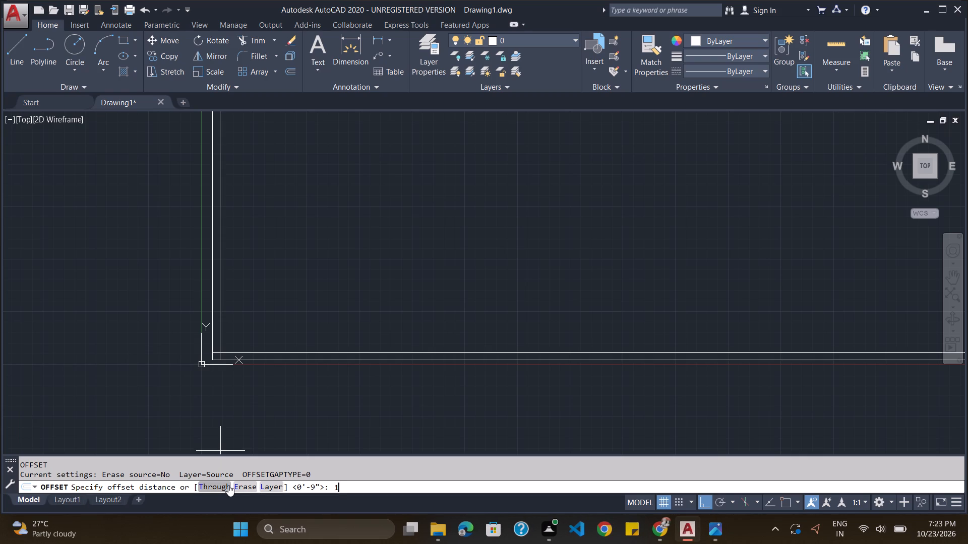
key(BackSpace)
text(11)
text(.48)
key(apostrophe)
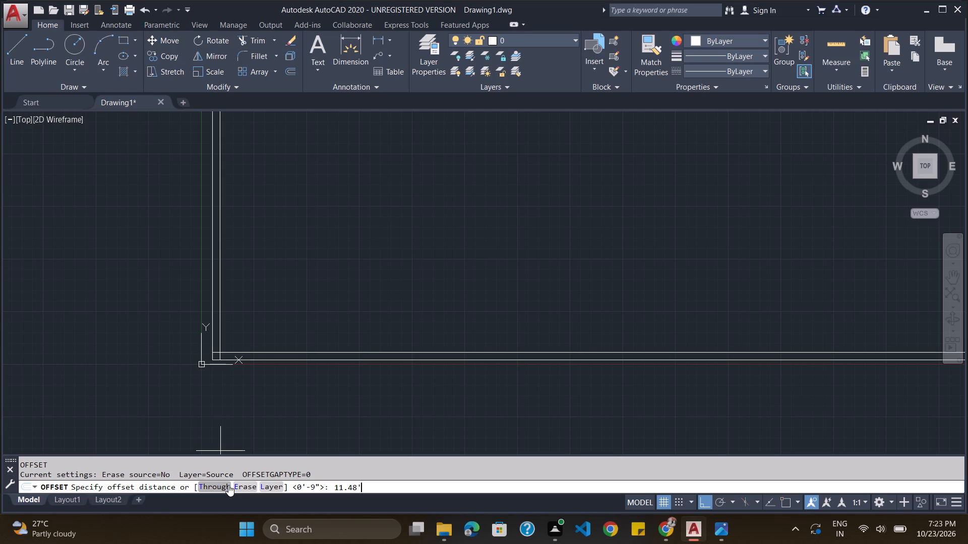
key(Return)
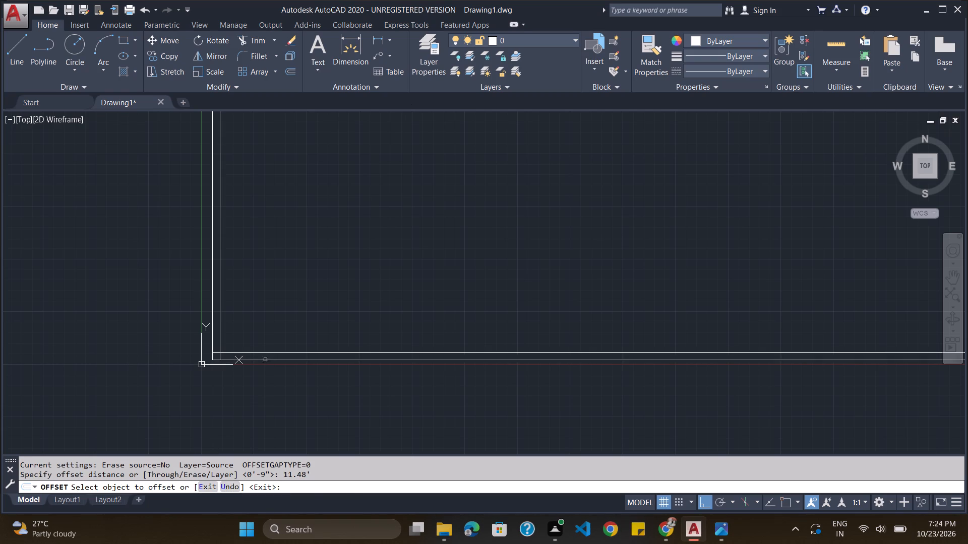
click(265, 360)
click(314, 219)
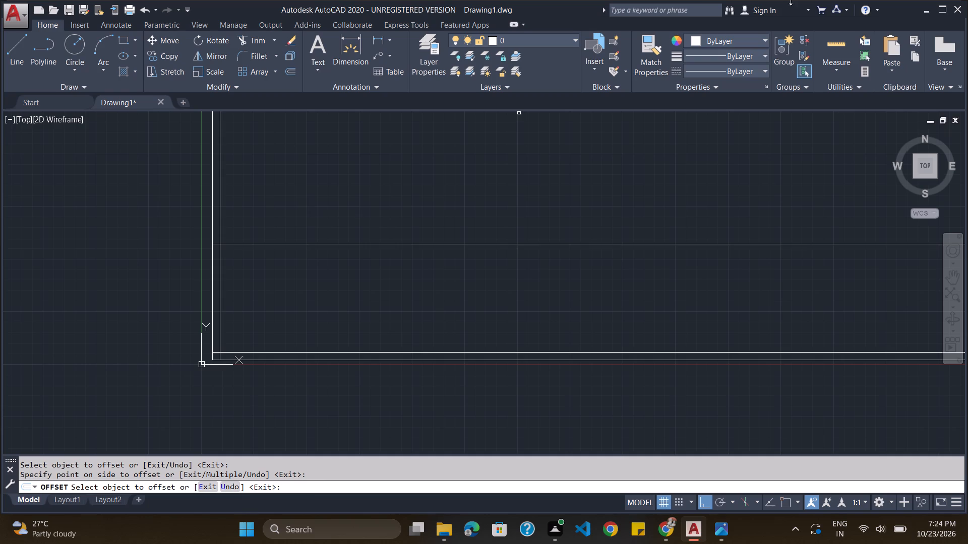
key(Escape)
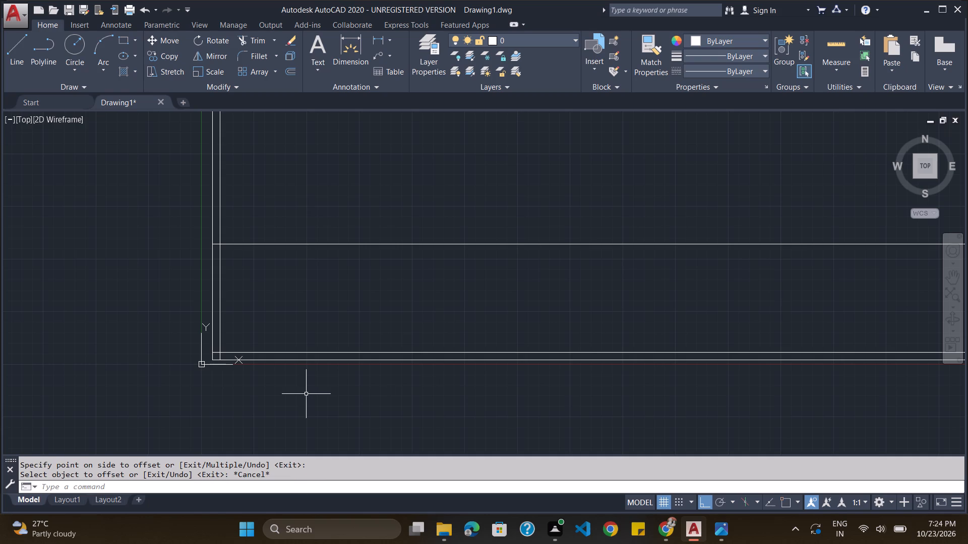
Offset the horizontal partition line 4.5" upward to form its wall thickness.
key(o)
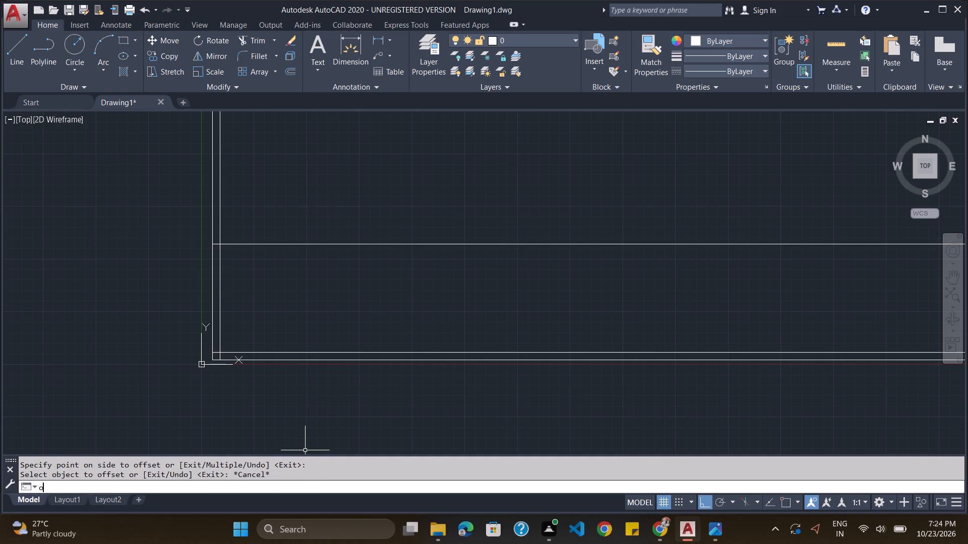
key(Return)
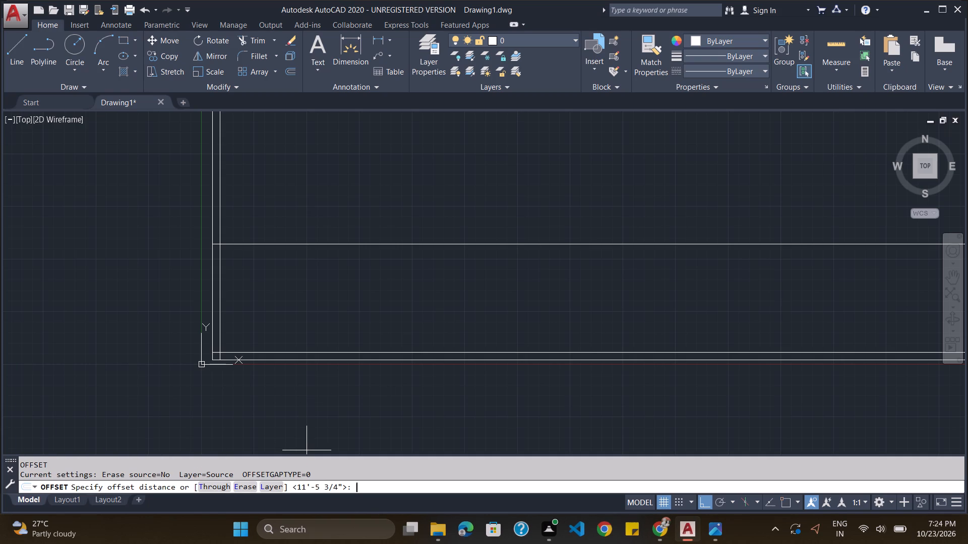
text(4.5")
key(Return)
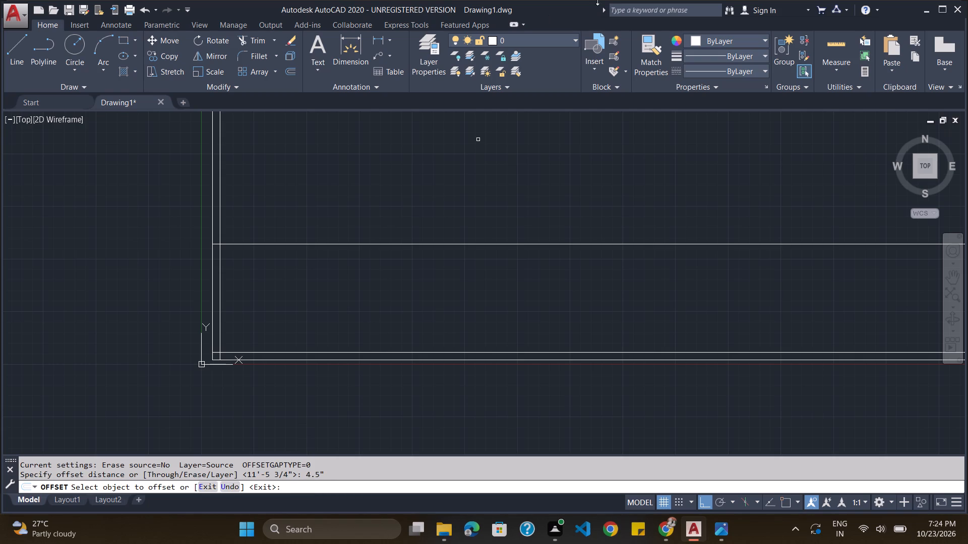
click(329, 244)
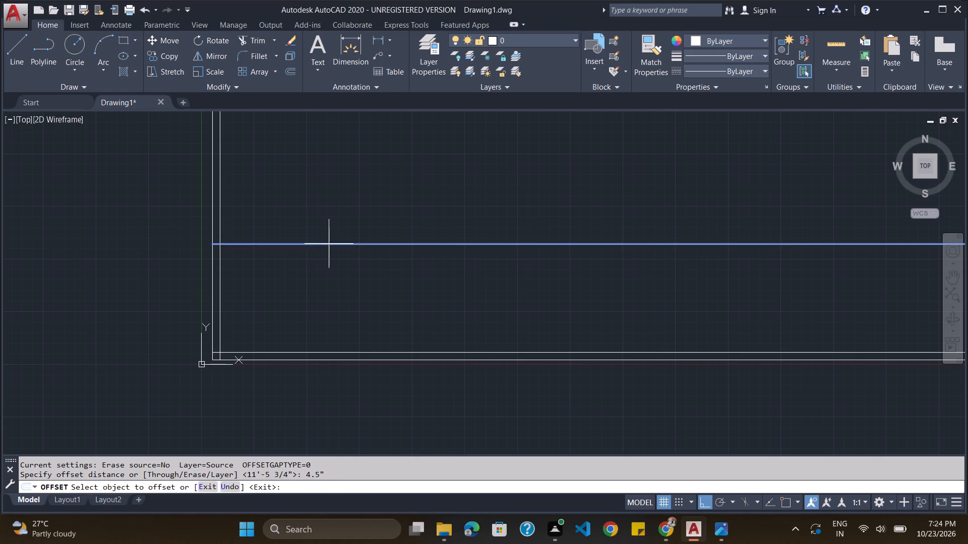
click(330, 221)
key(Escape)
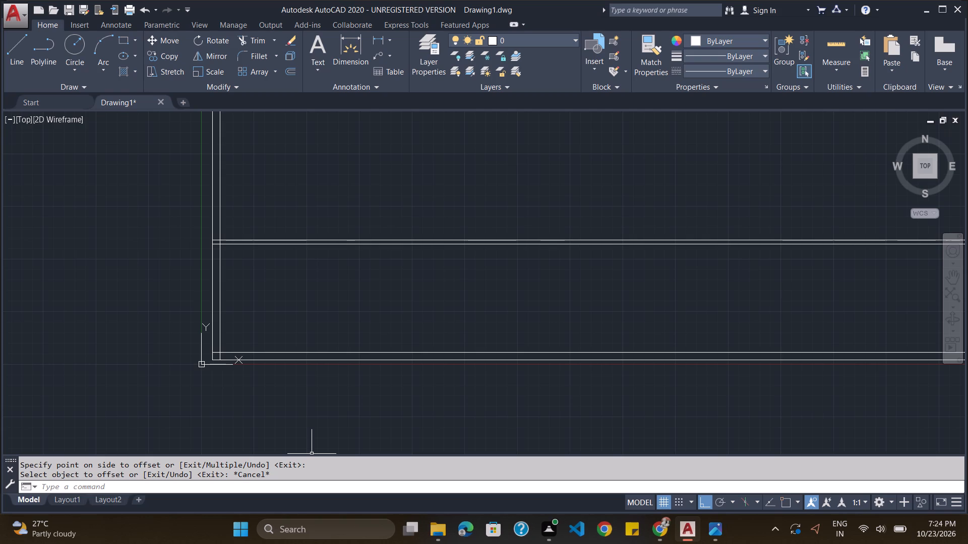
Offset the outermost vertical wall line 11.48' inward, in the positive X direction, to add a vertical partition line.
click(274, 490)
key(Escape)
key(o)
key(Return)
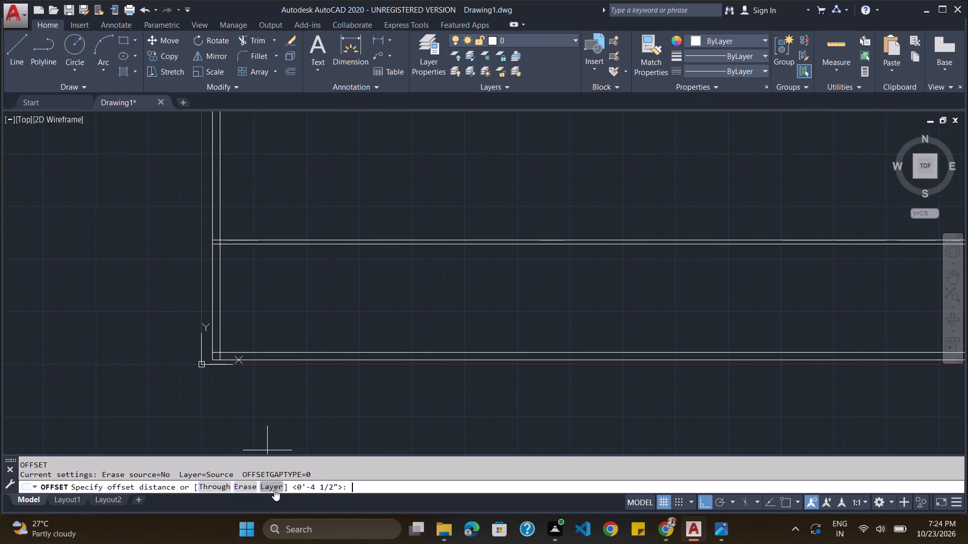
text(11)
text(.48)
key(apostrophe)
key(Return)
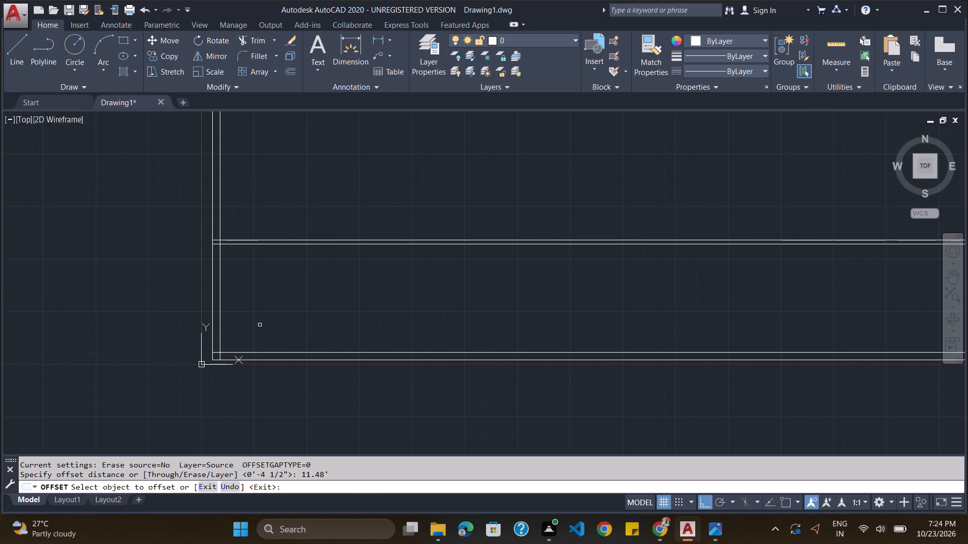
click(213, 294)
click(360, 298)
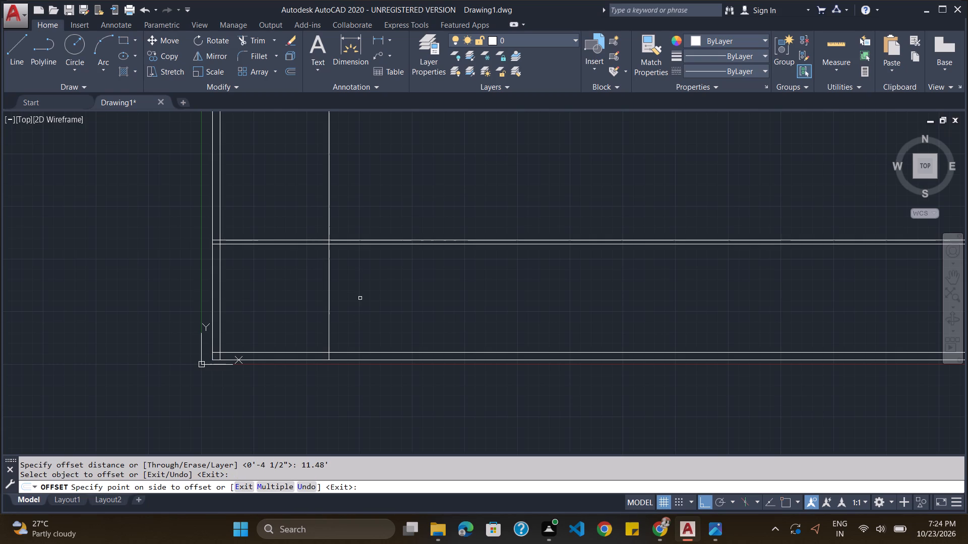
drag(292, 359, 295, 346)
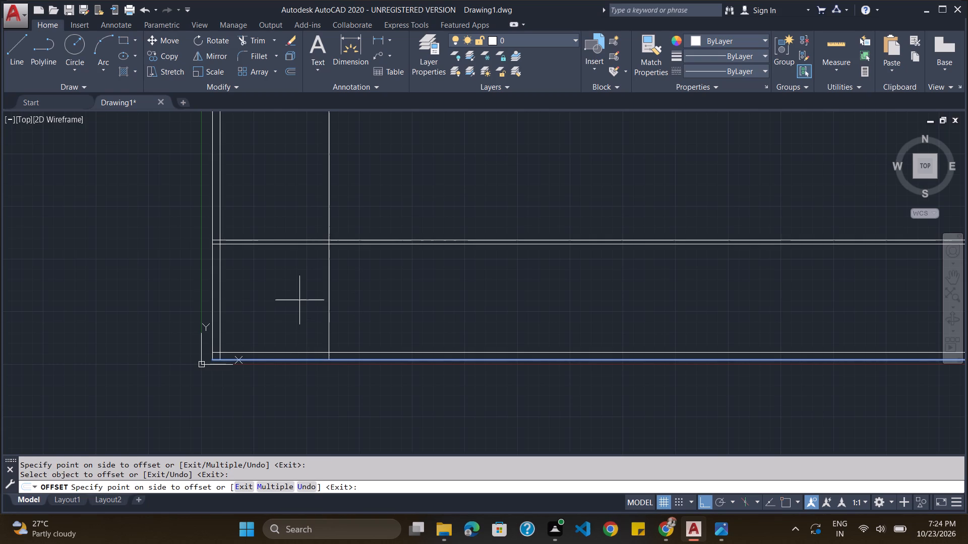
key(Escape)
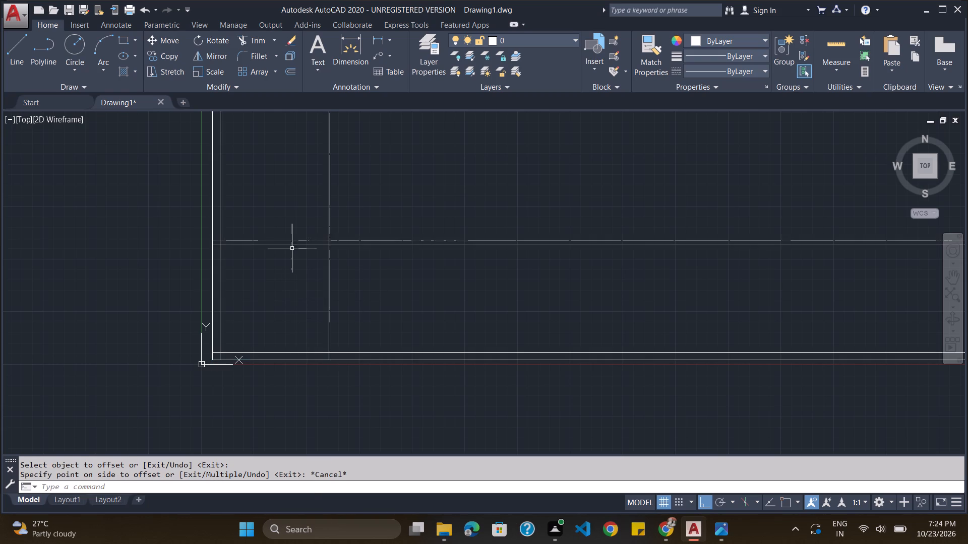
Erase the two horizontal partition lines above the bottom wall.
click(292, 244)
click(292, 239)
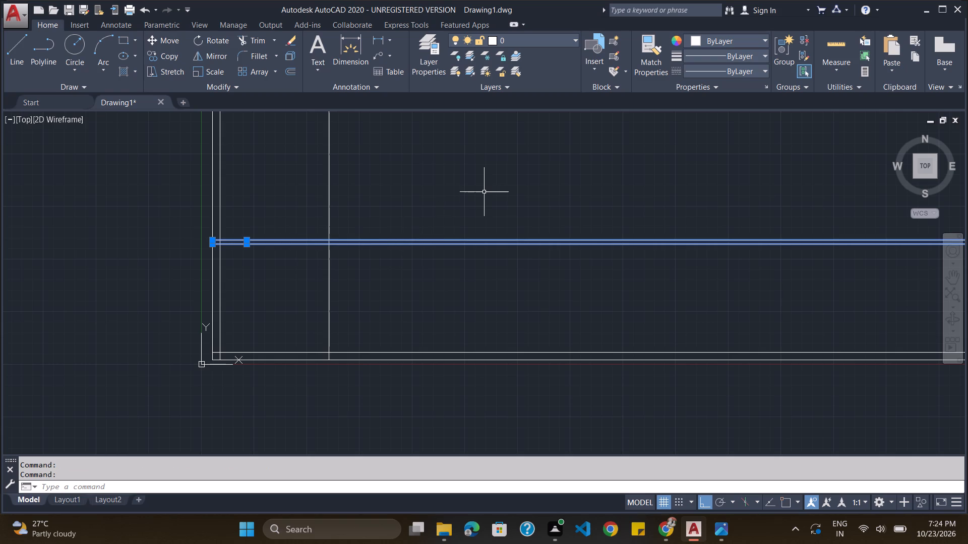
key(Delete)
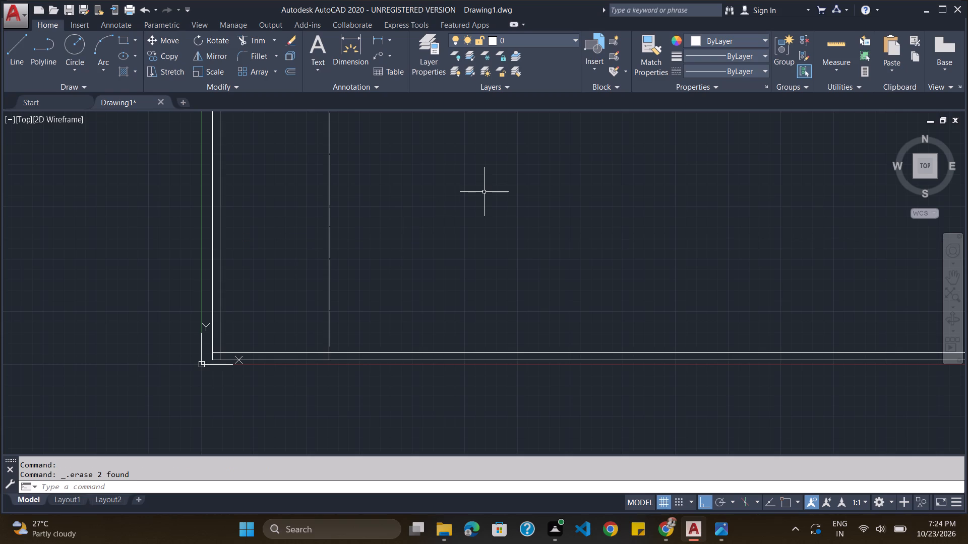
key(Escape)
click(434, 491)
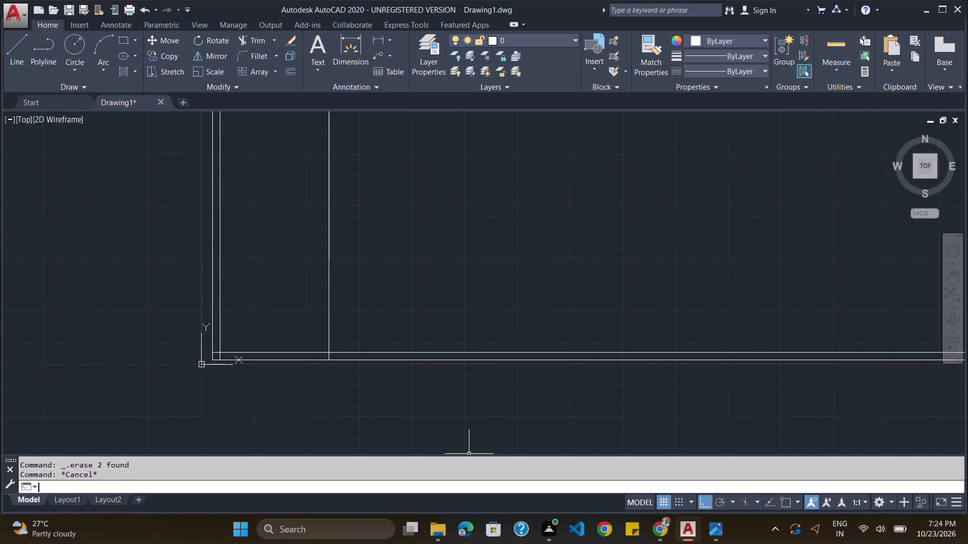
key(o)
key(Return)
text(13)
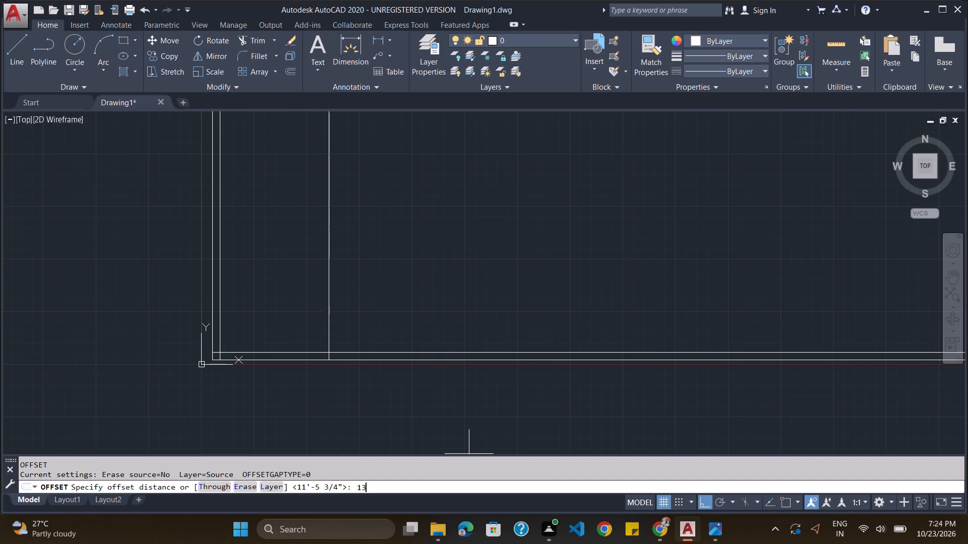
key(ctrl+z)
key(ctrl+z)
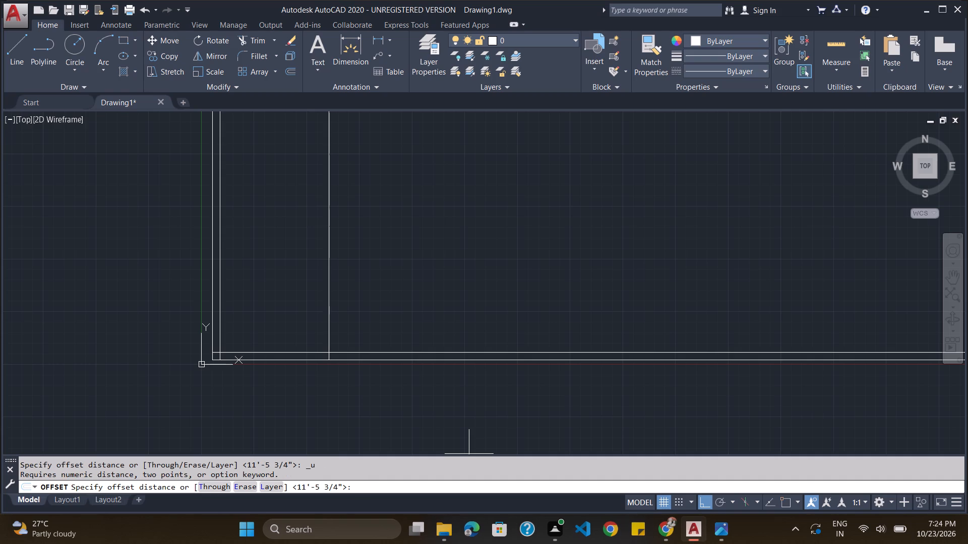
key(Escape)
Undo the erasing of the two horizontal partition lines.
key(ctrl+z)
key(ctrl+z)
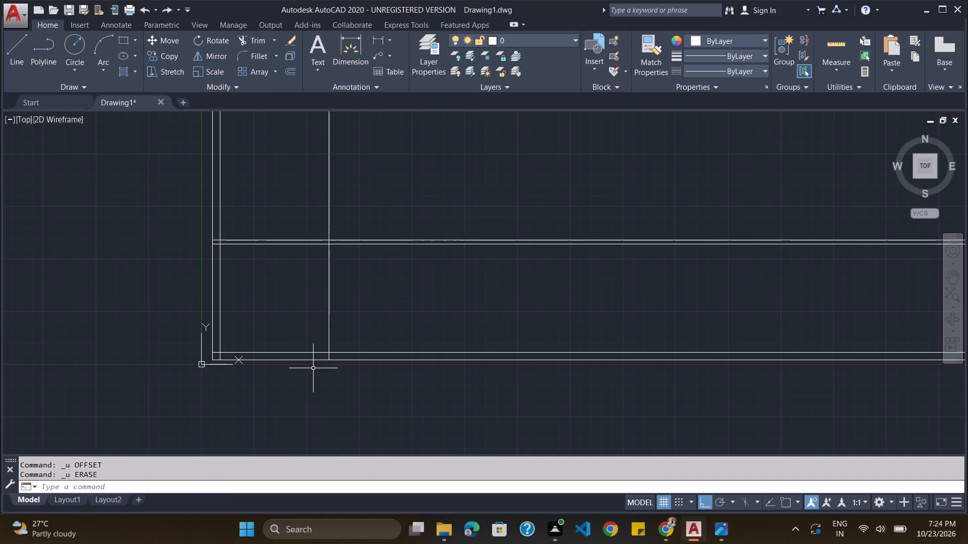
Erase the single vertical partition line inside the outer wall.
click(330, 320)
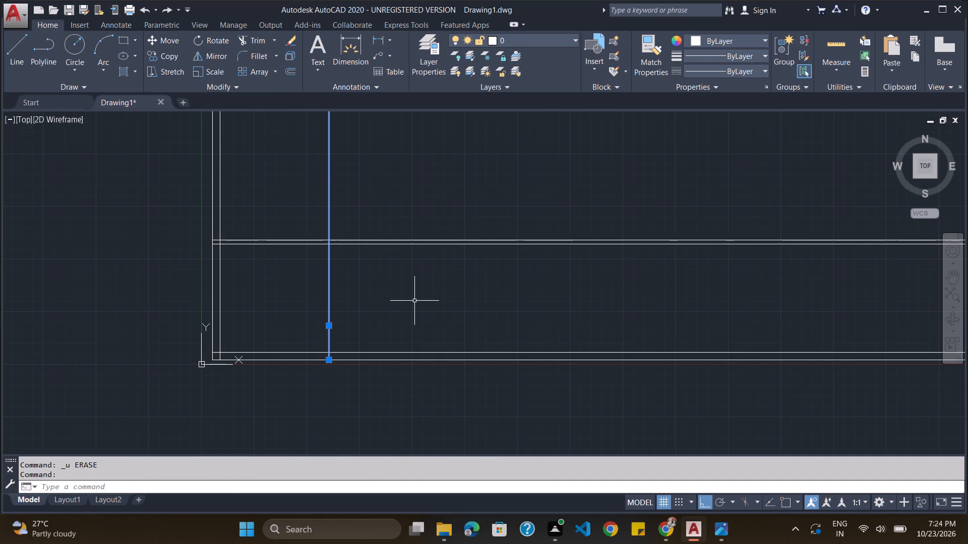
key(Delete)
Offset the outermost left vertical wall line 13.12' inward, in the positive X direction, to add a vertical partition line.
click(315, 485)
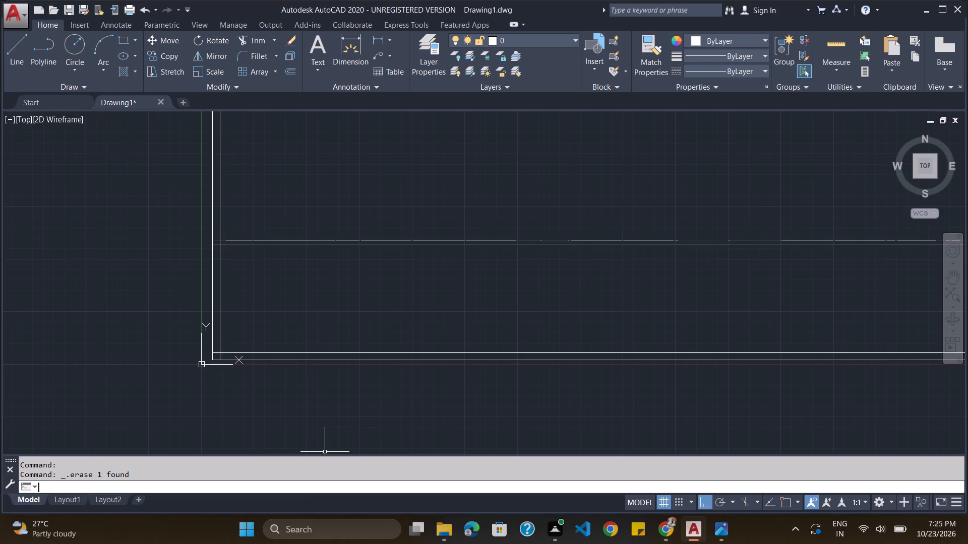
key(o)
key(Return)
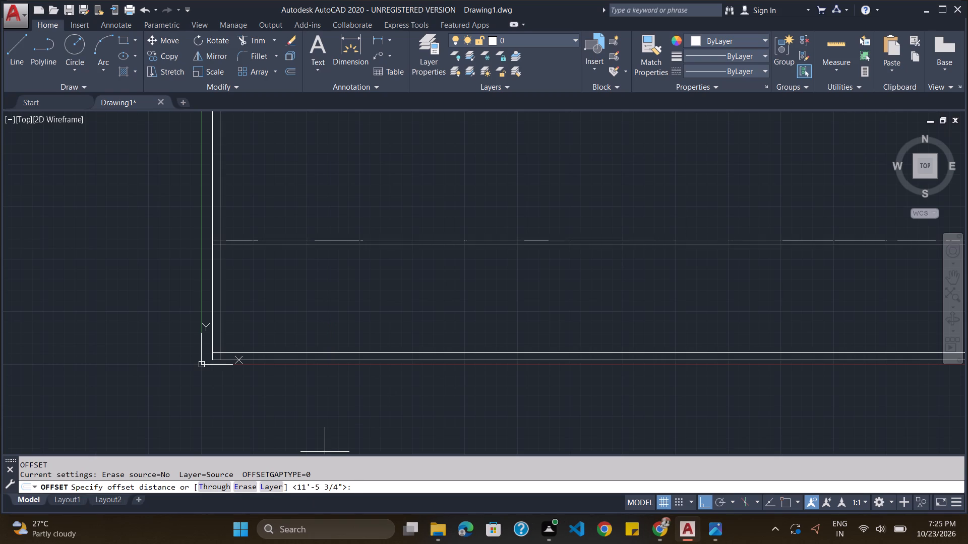
text(13.2)
key(BackSpace)
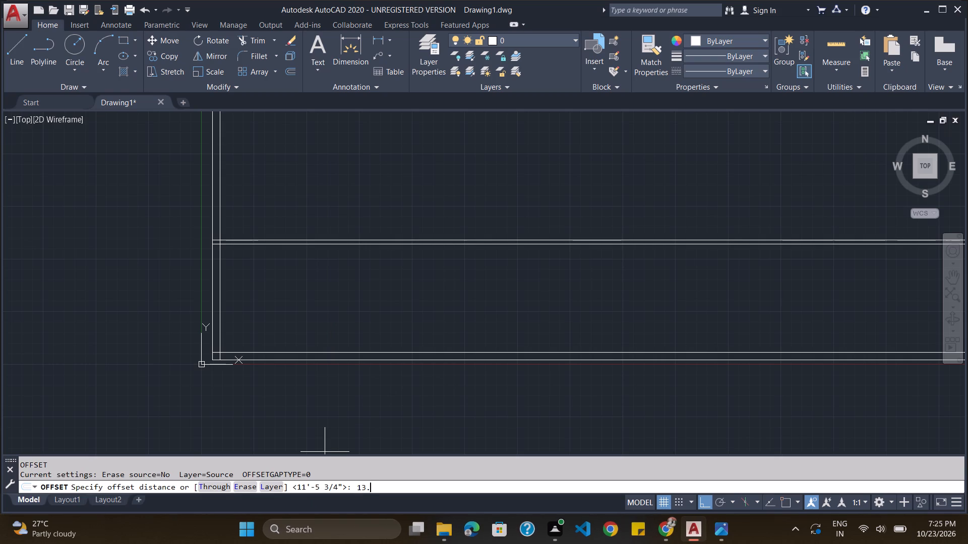
text(12')
key(Return)
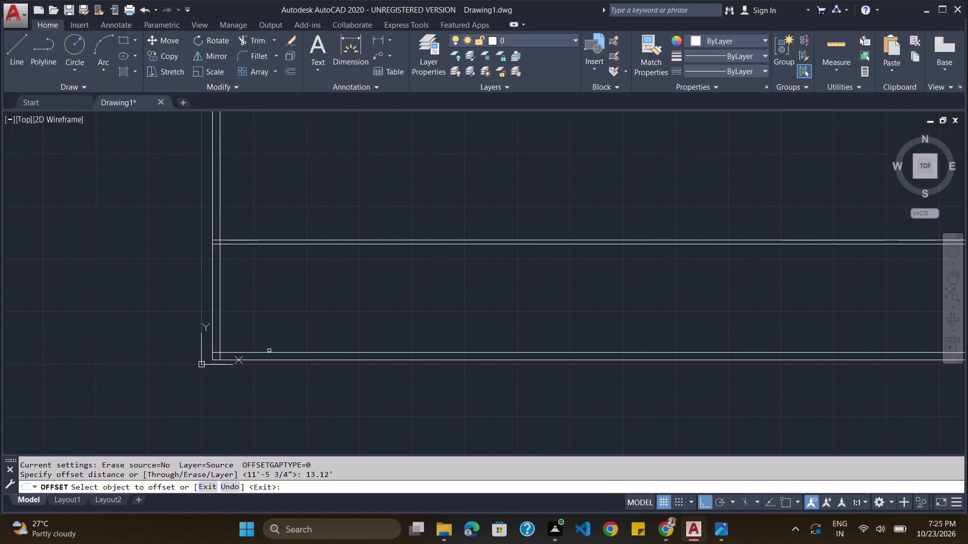
click(271, 360)
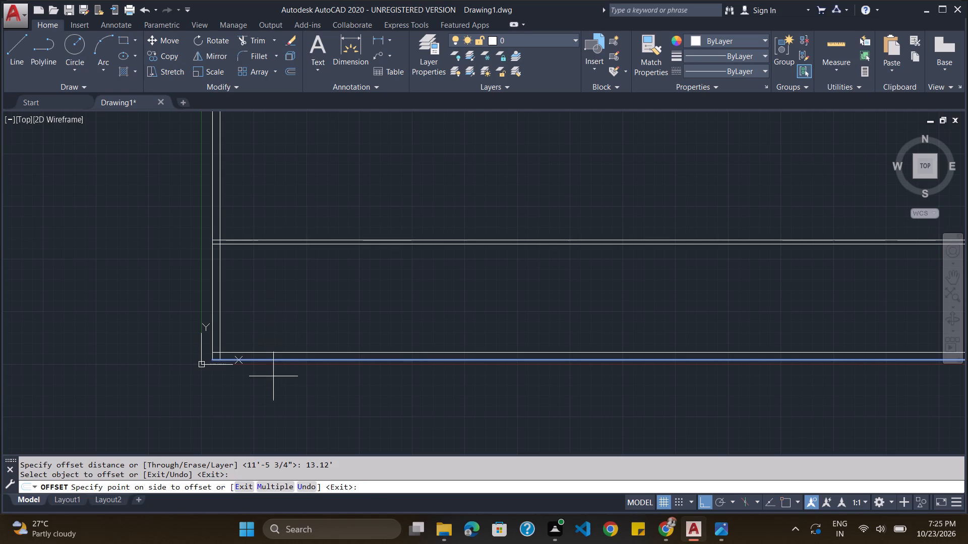
key(Escape)
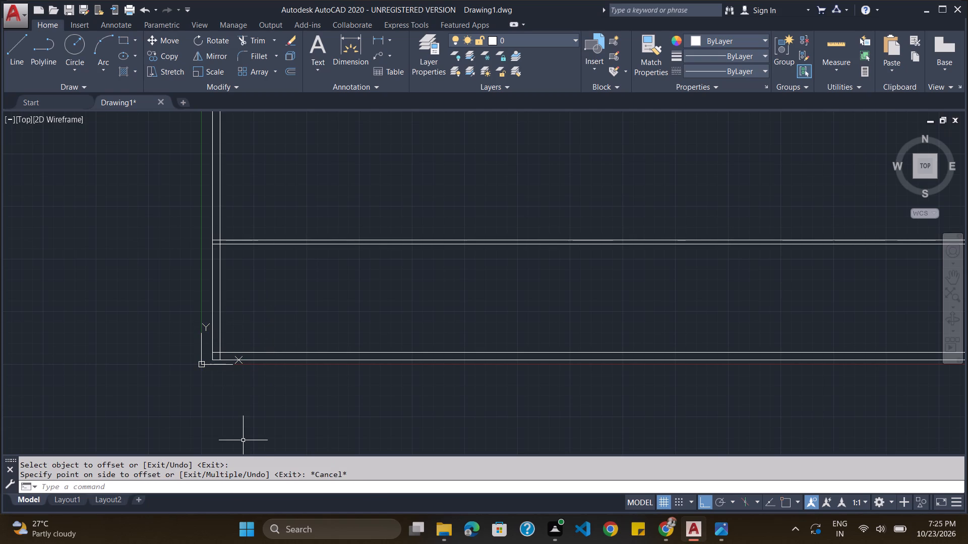
key(space)
key(space)
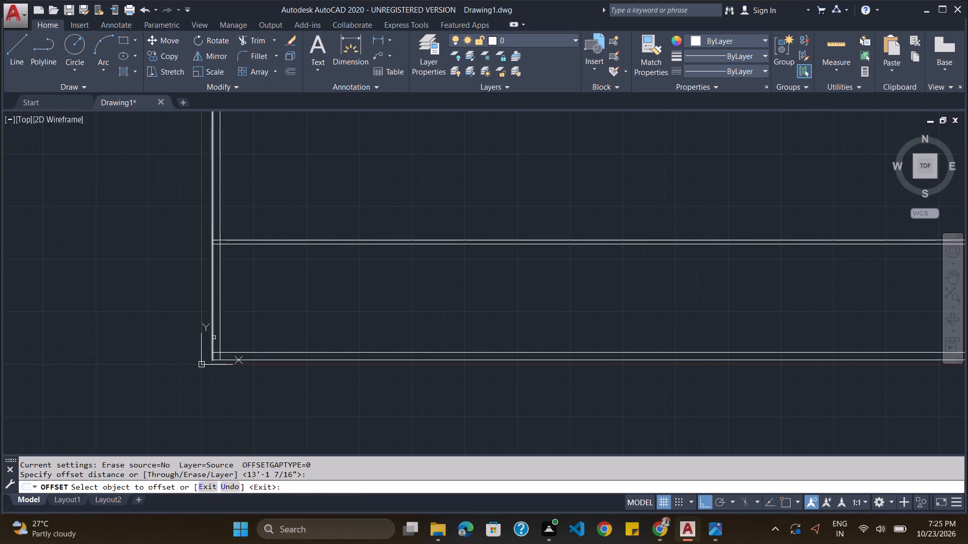
click(213, 337)
click(367, 306)
key(Escape)
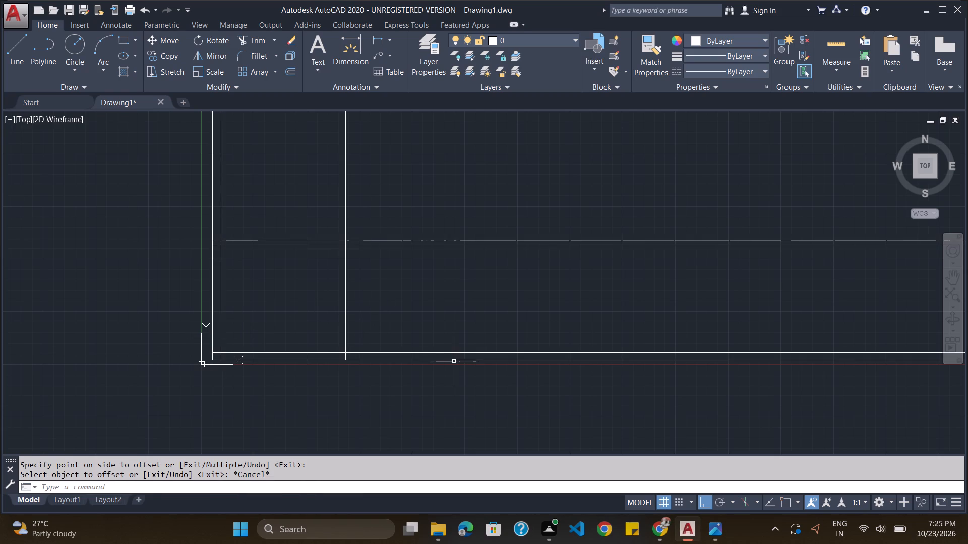
Offset the new vertical partition line 4.5" in the positive X direction to give the partition its thickness.
click(350, 486)
key(o)
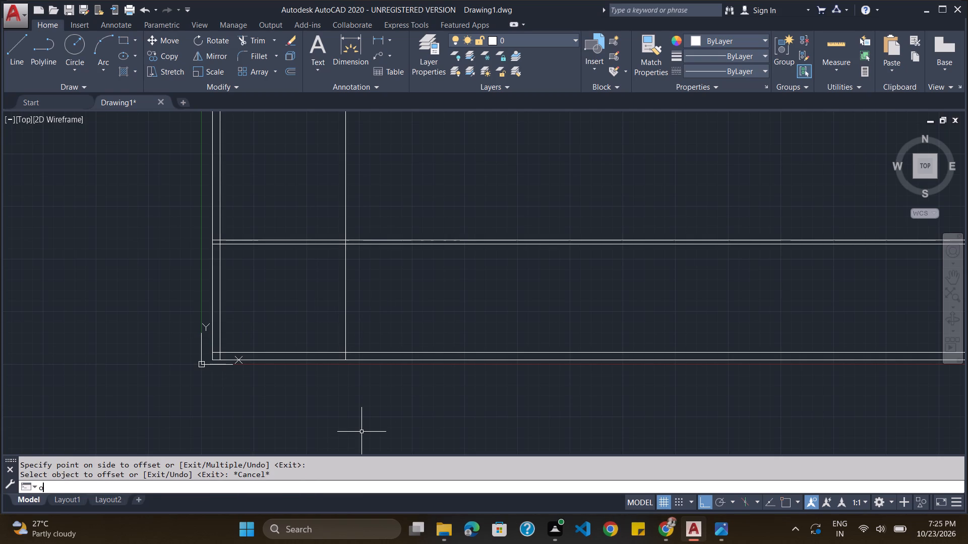
key(Return)
key(4)
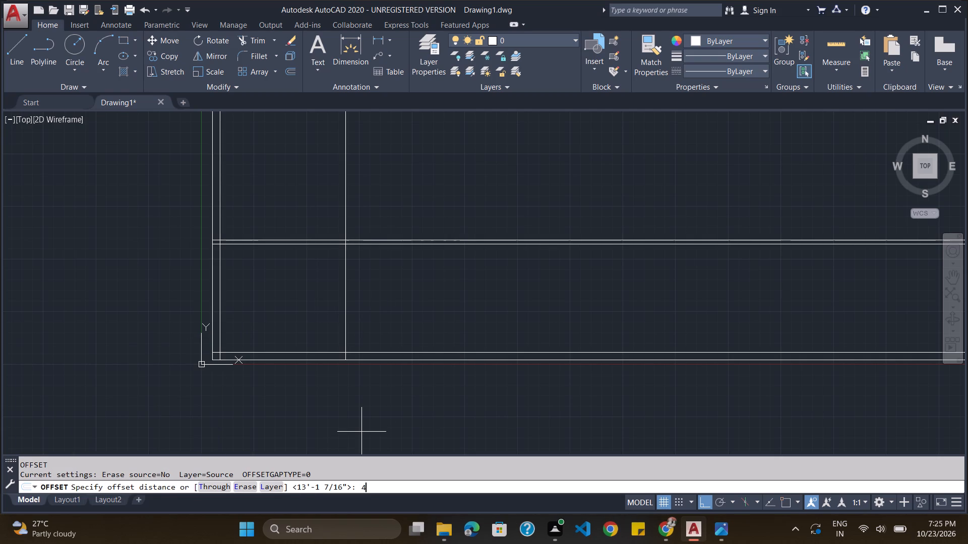
text(.5")
key(Return)
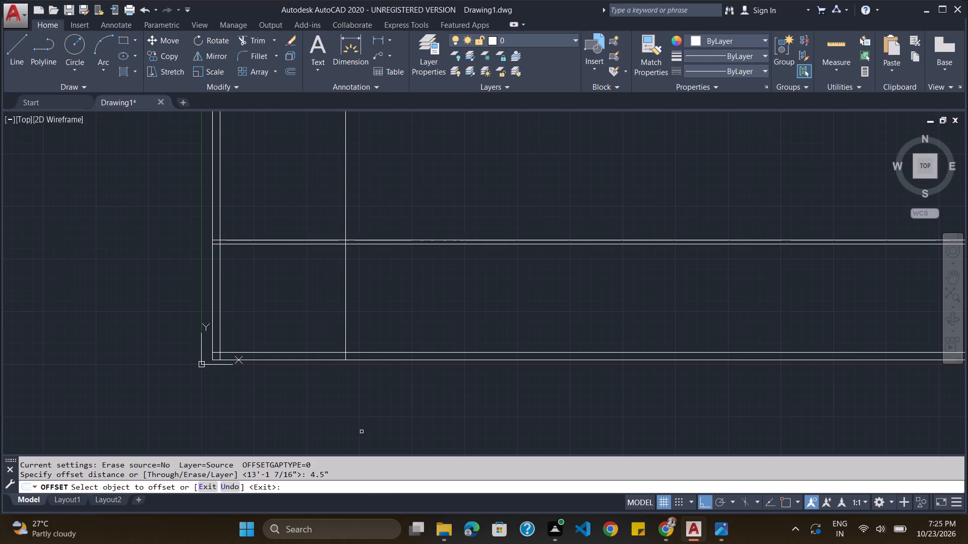
click(345, 312)
click(396, 309)
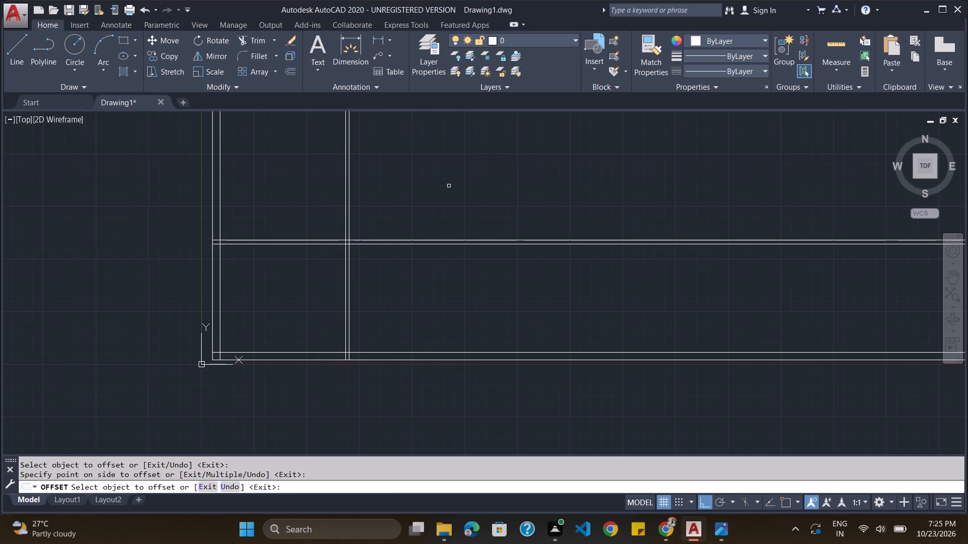
scroll(449, 186, down, 2)
scroll(444, 176, up, 3)
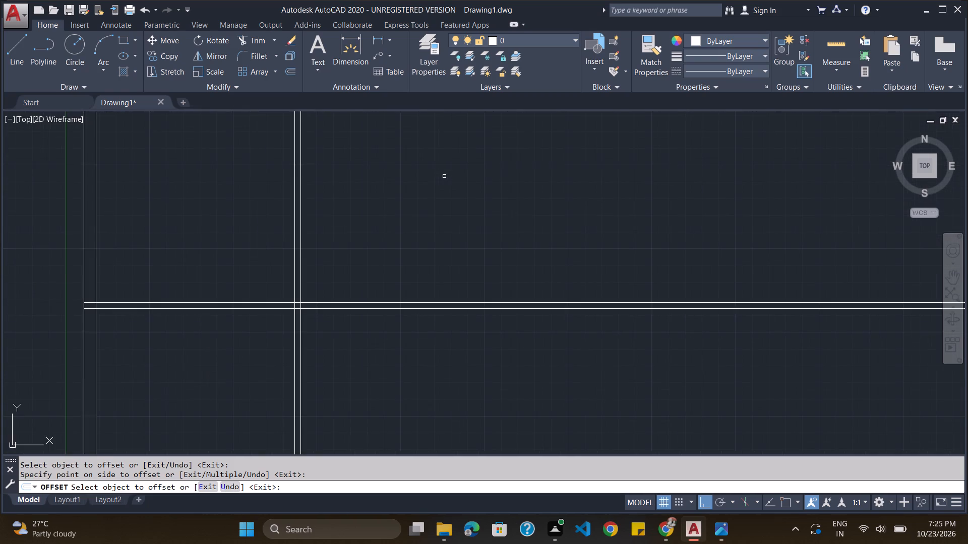
scroll(444, 176, down, 1)
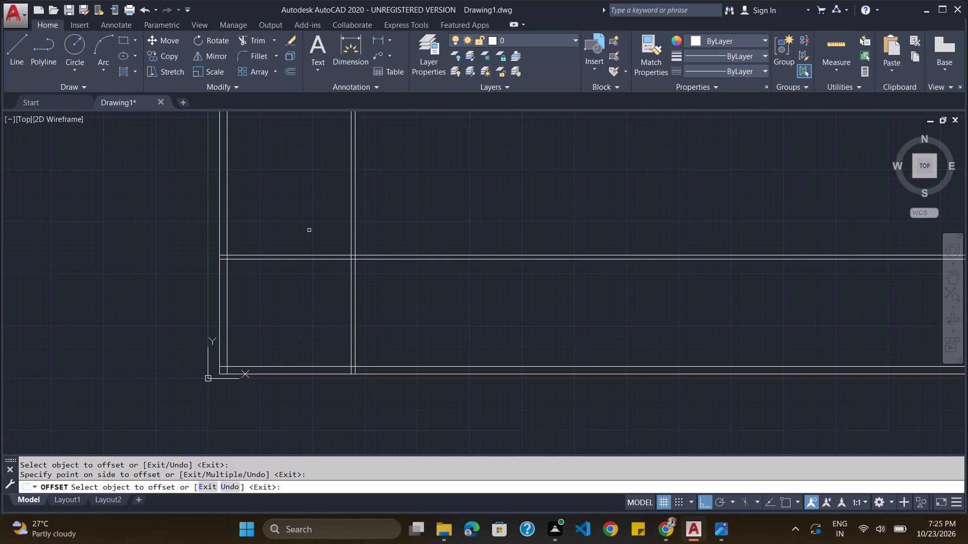
key(Escape)
Offset the lower line of the horizontal partition 9.84' upward to add another horizontal partition line.
scroll(308, 230, down, 2)
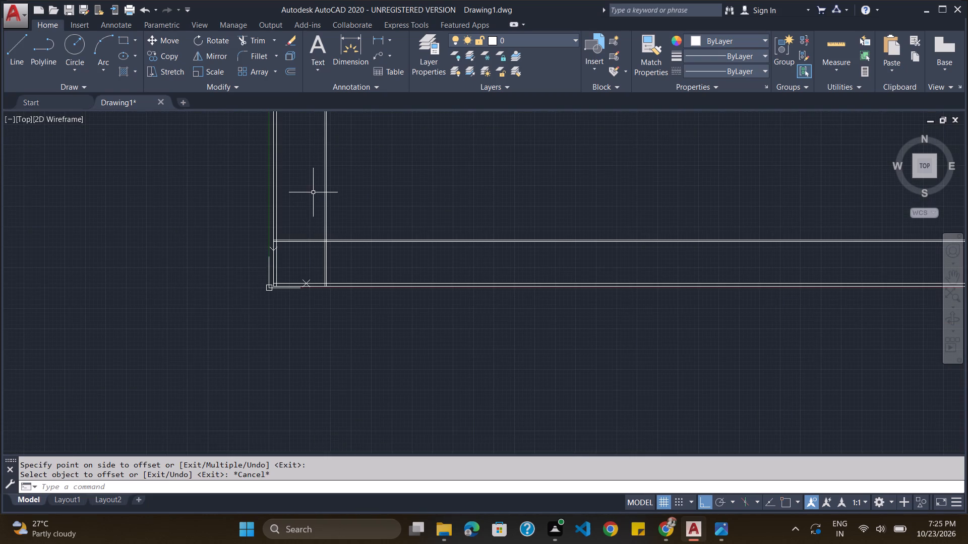
scroll(313, 192, up, 2)
click(369, 484)
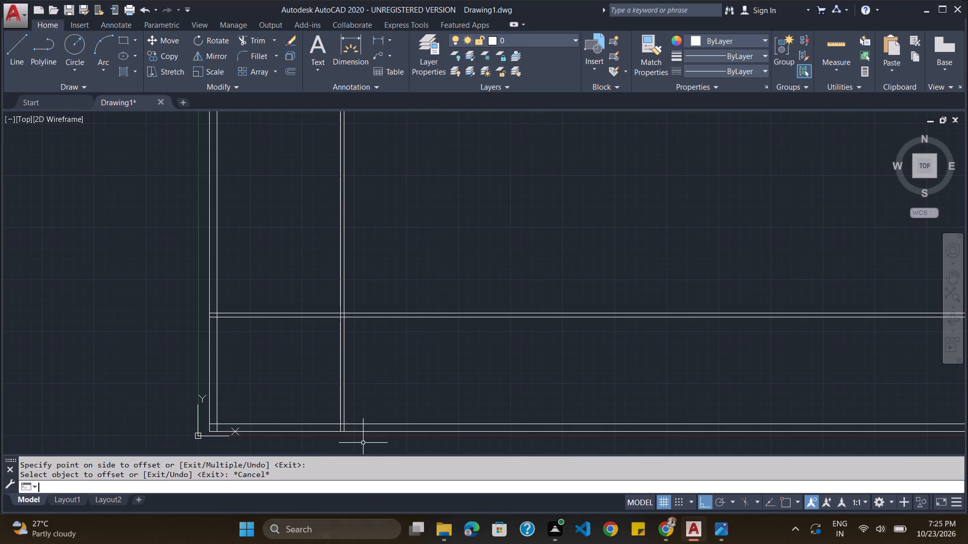
key(o)
key(Return)
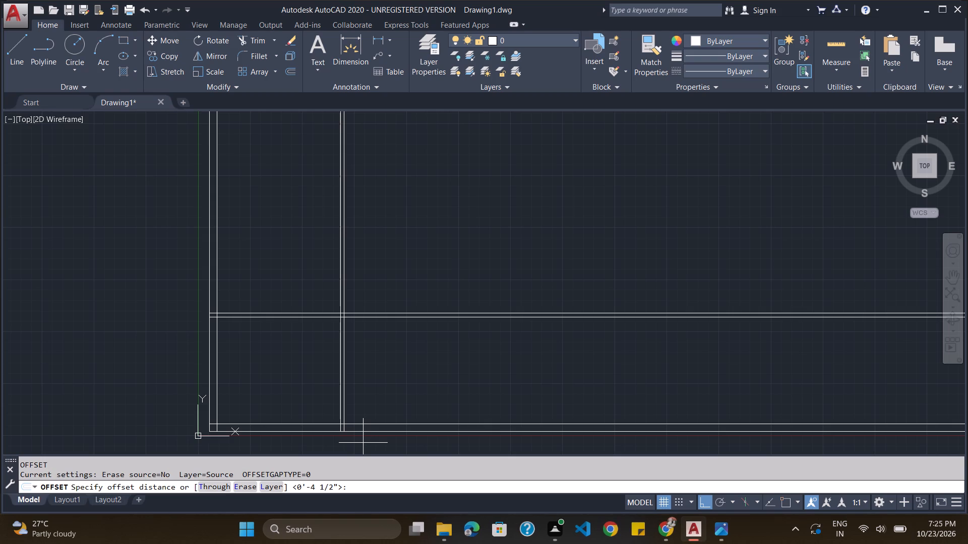
key(9)
key(period)
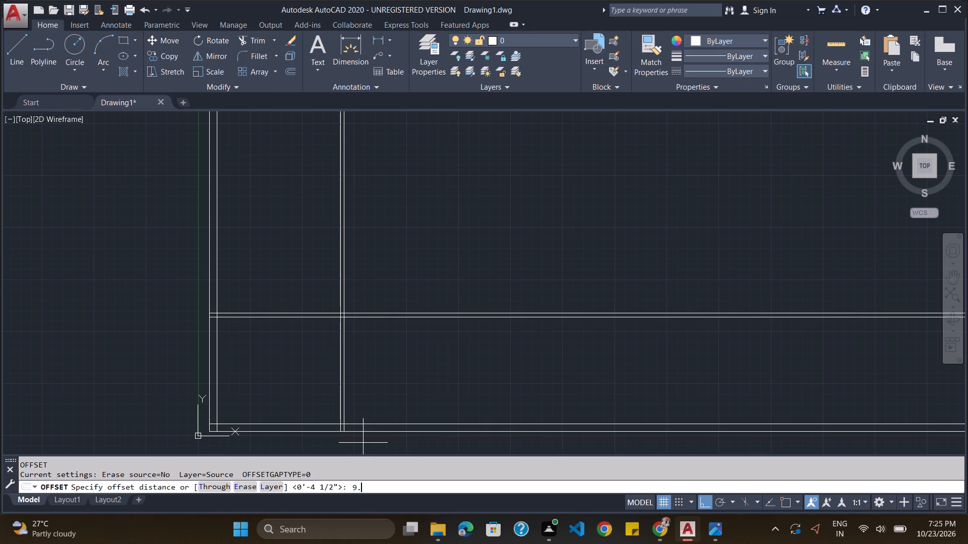
text(84')
key(Return)
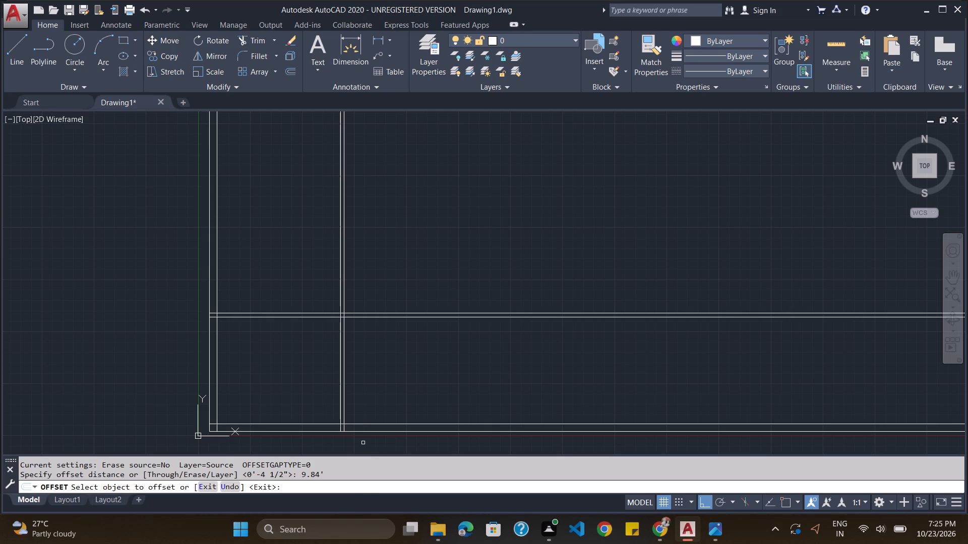
click(296, 319)
click(292, 239)
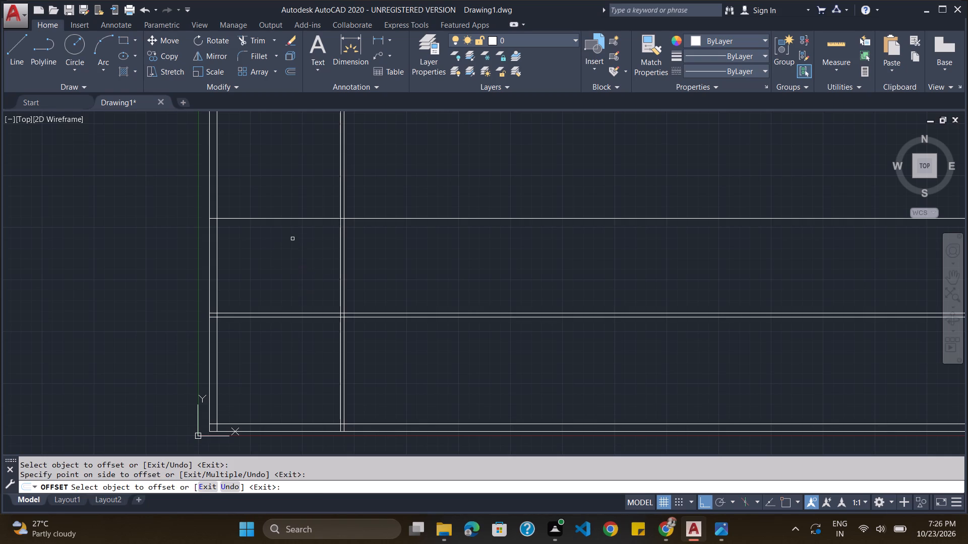
key(Escape)
Offset the new upper horizontal partition line 4.5" upward to give that partition its thickness.
click(354, 487)
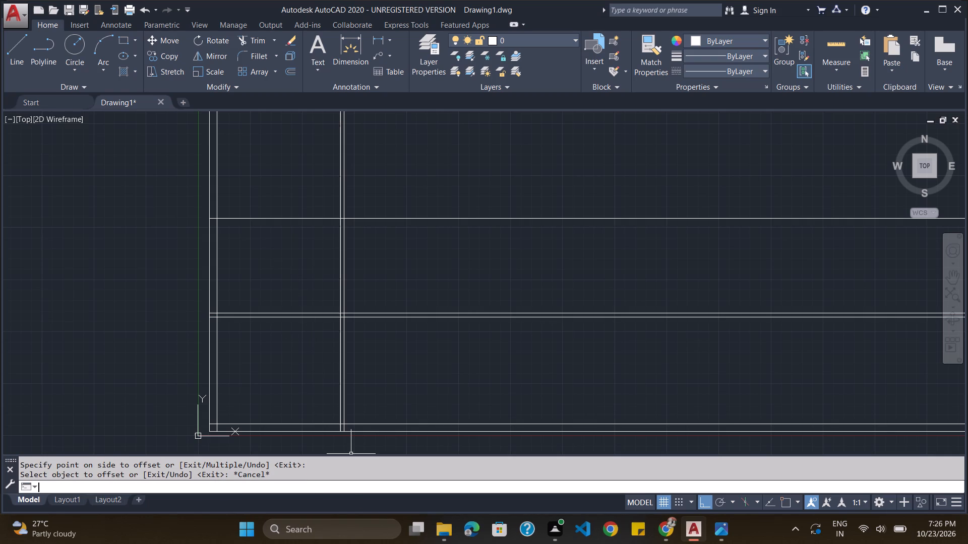
key(o)
key(Return)
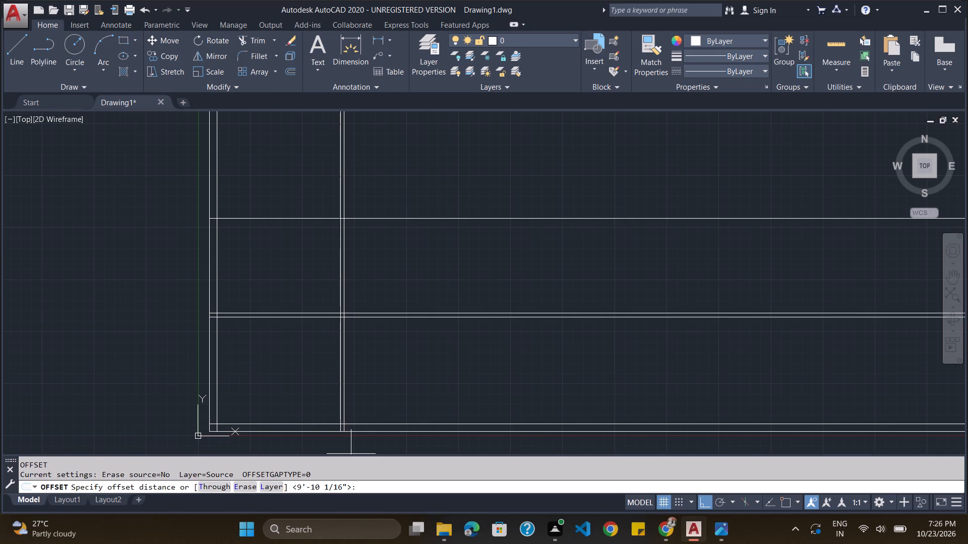
text(4.5")
key(Return)
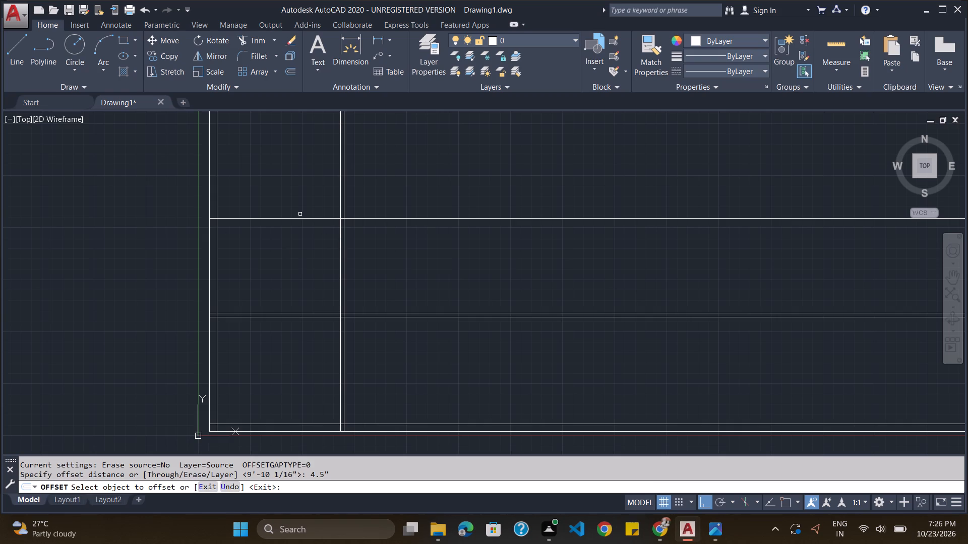
click(290, 218)
click(294, 184)
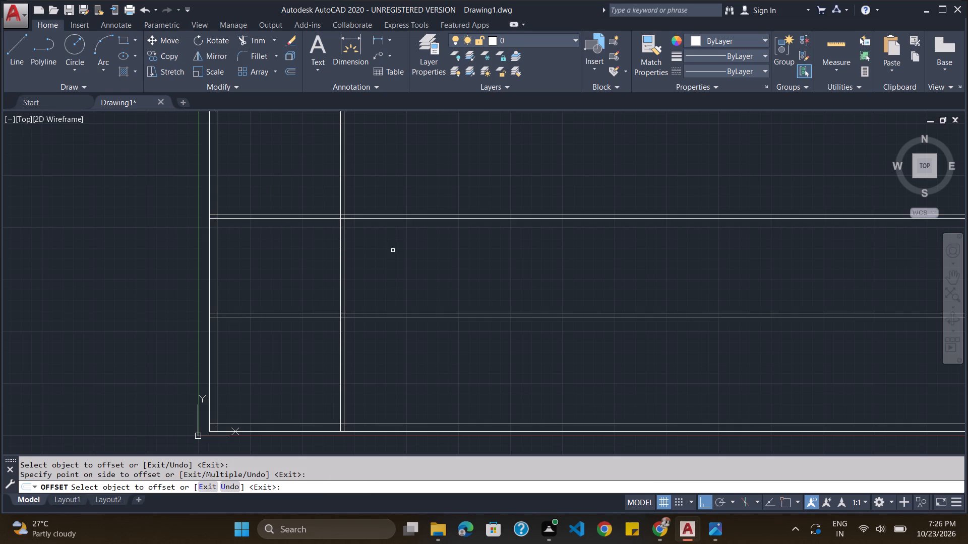
key(Escape)
Offset the outermost left vertical wall line 9.84' inward, in the positive X direction, to add a second vertical partition line.
click(375, 483)
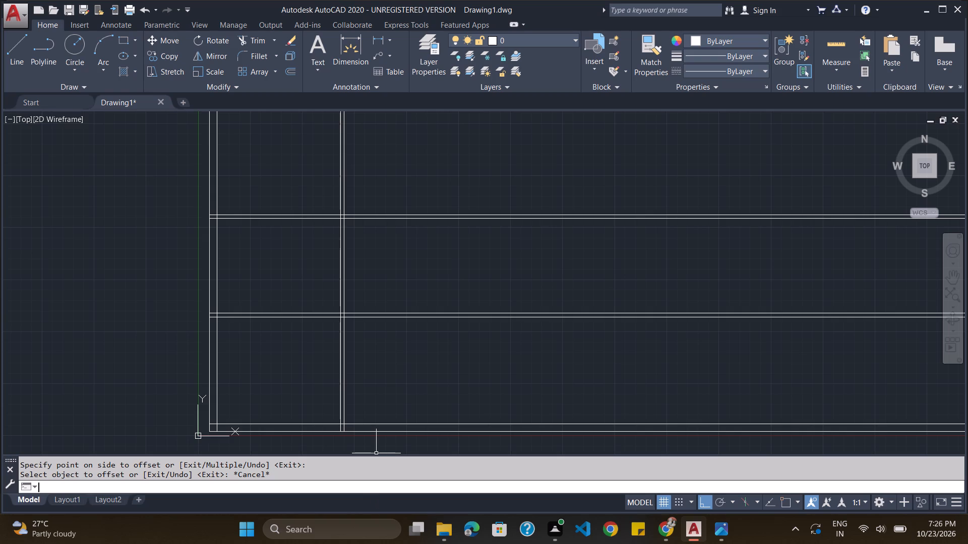
key(o)
key(Return)
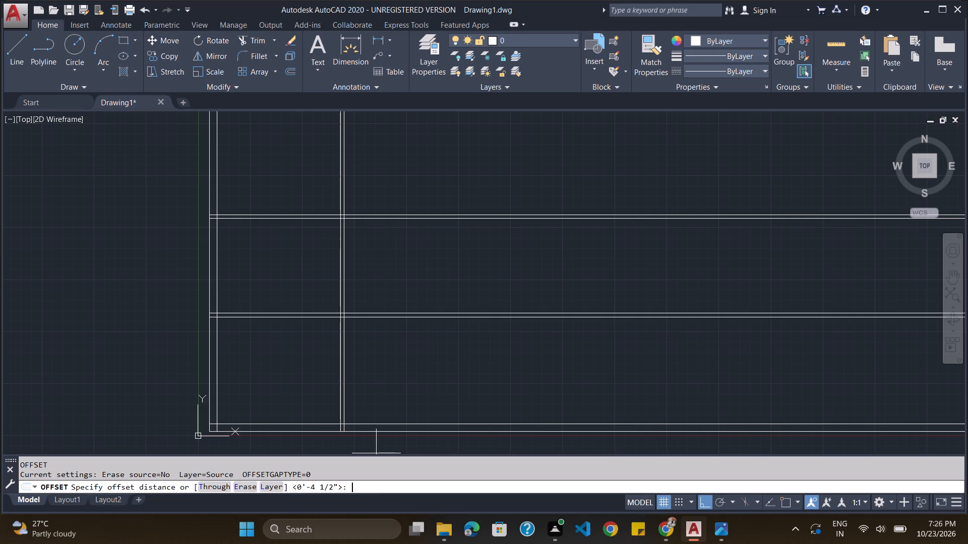
text(9.4)
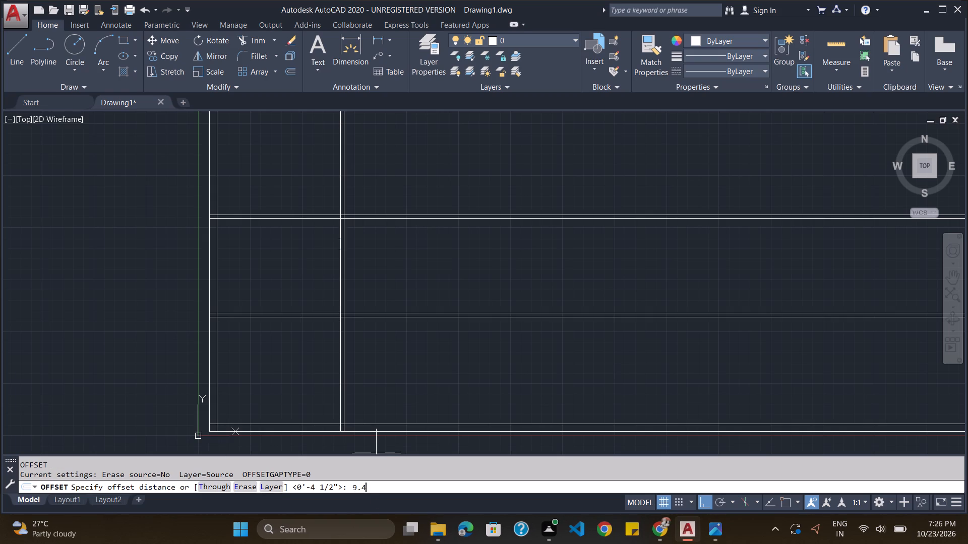
key(BackSpace)
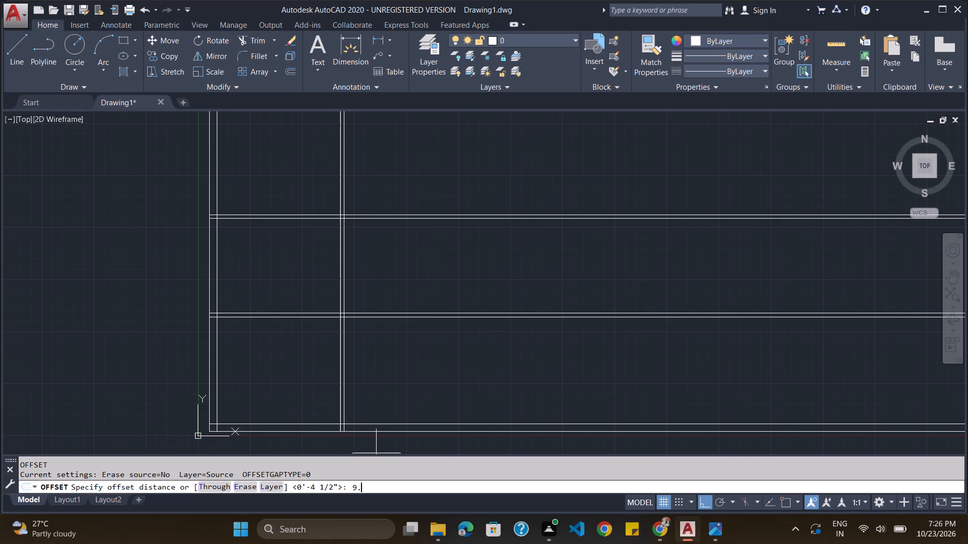
text(84')
key(Return)
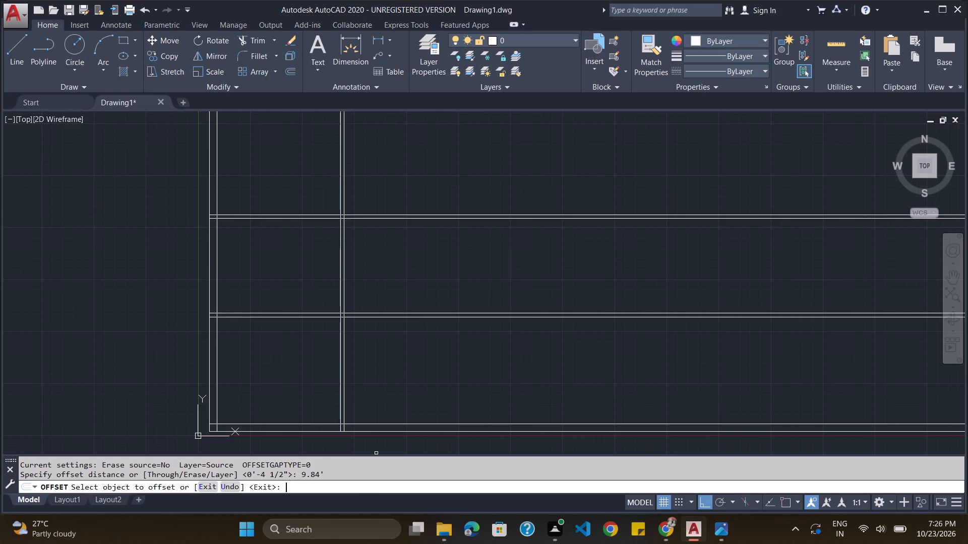
click(208, 283)
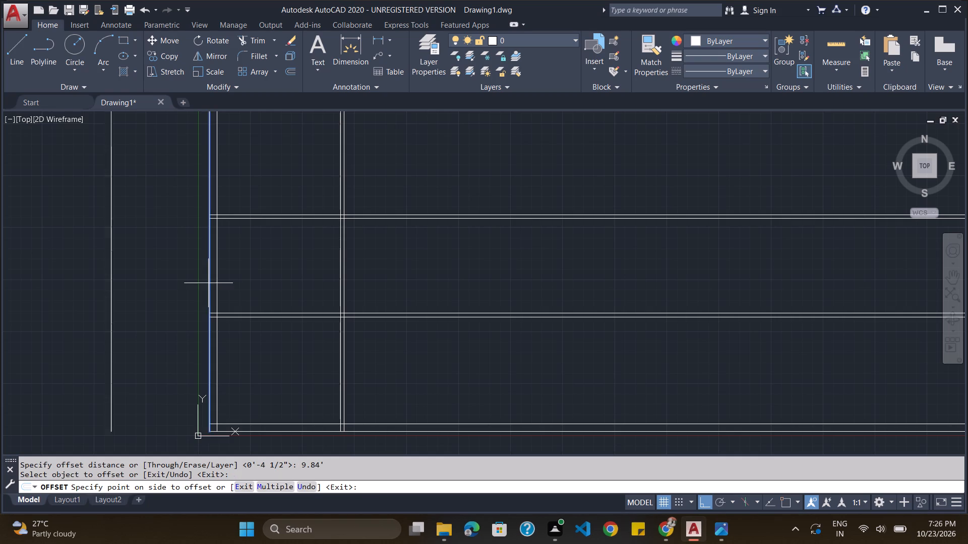
click(254, 275)
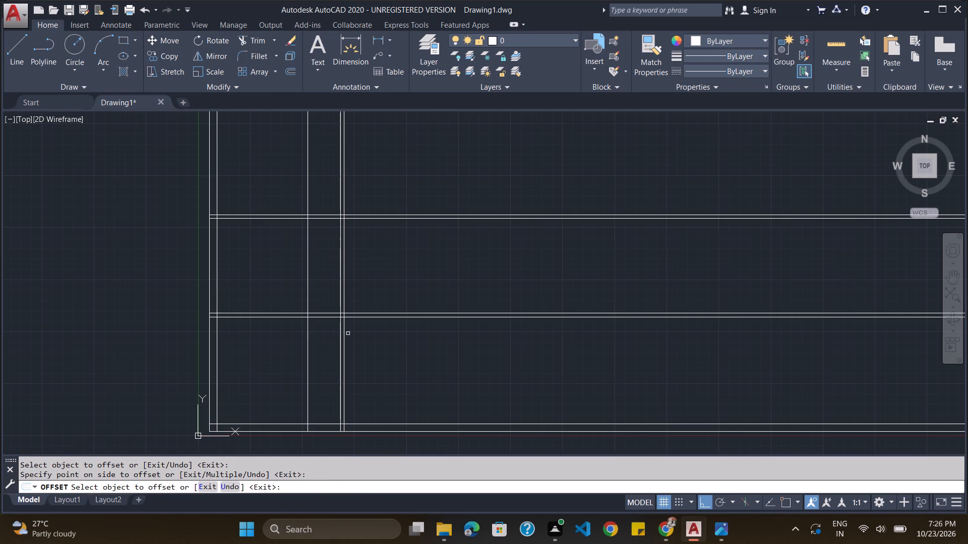
key(Escape)
Offset the second vertical partition line 4.5" in the positive X direction to give that partition its thickness.
click(360, 486)
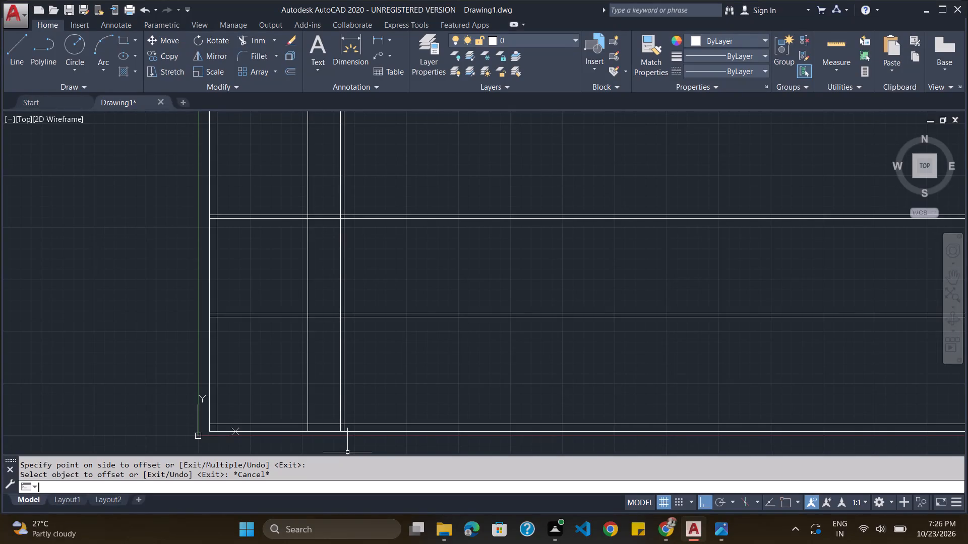
key(o)
key(Return)
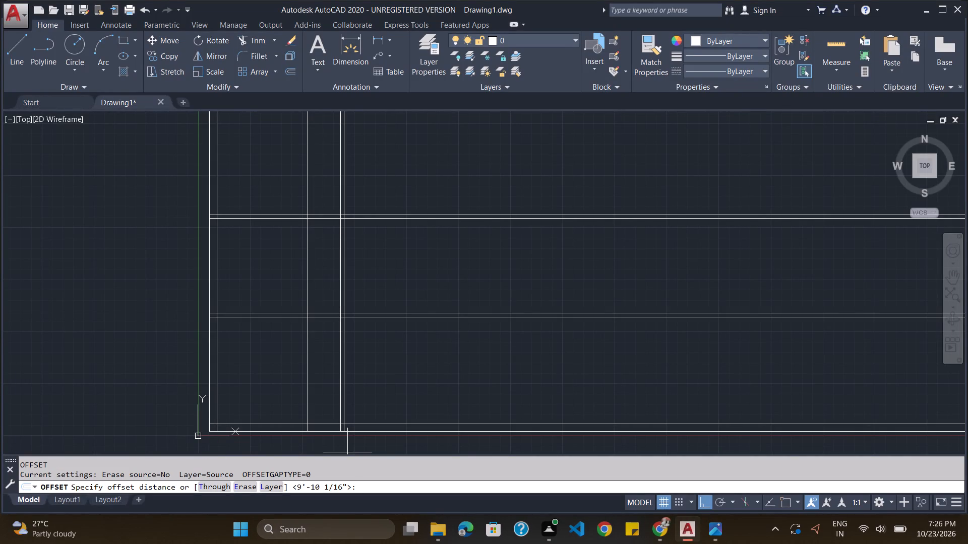
text(4.5")
key(Return)
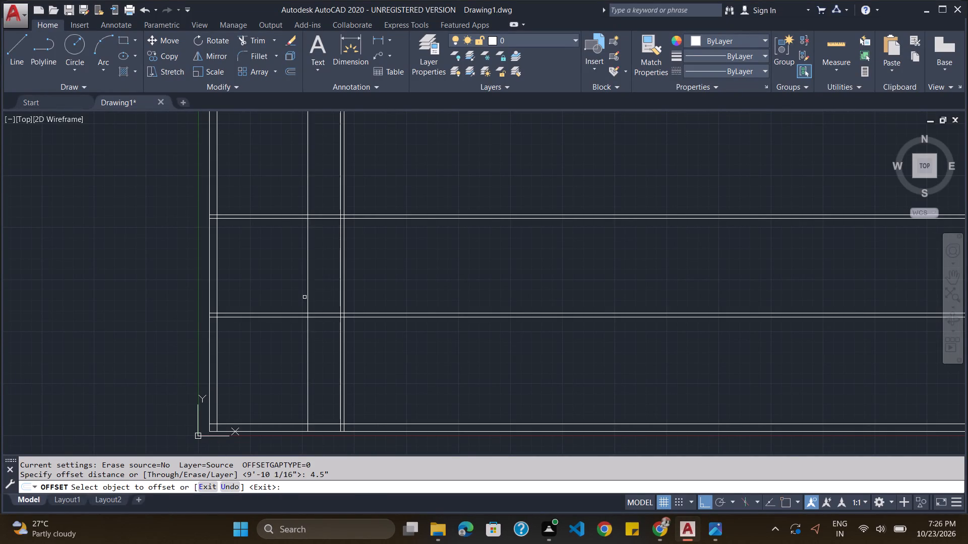
click(308, 295)
click(319, 294)
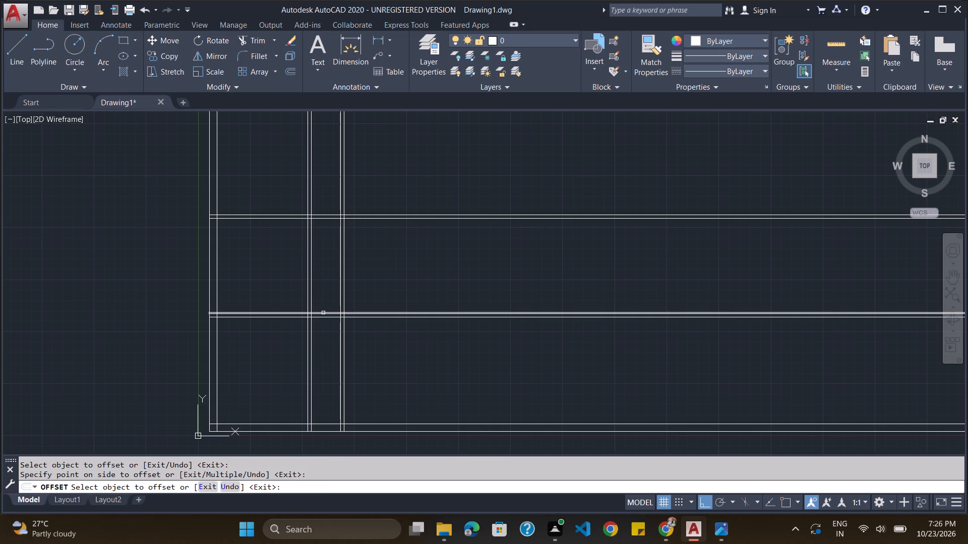
scroll(325, 316, down, 1)
scroll(325, 316, up, 1)
key(Escape)
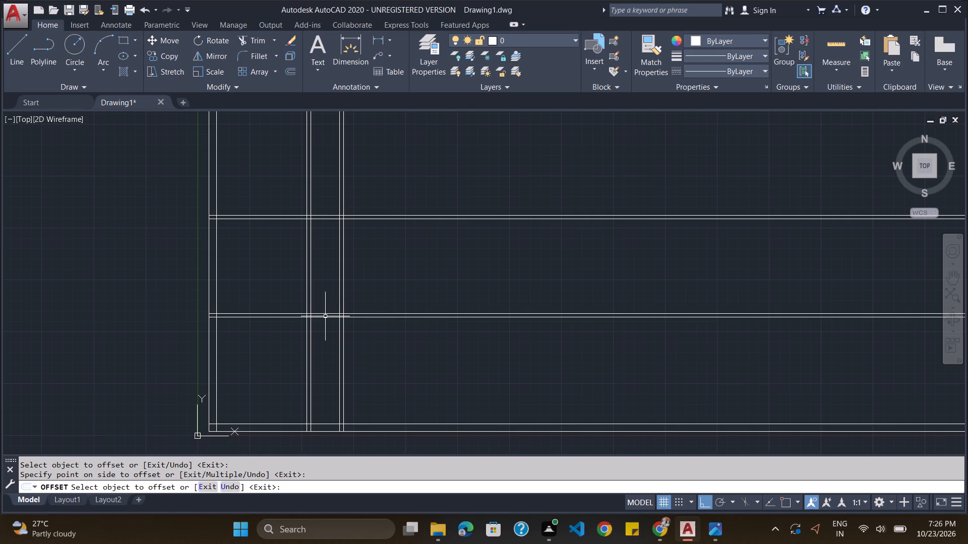
Trim both lines of the first vertical partition between the two horizontal partitions and above the upper one.
text(trim)
key(Return)
key(Return)
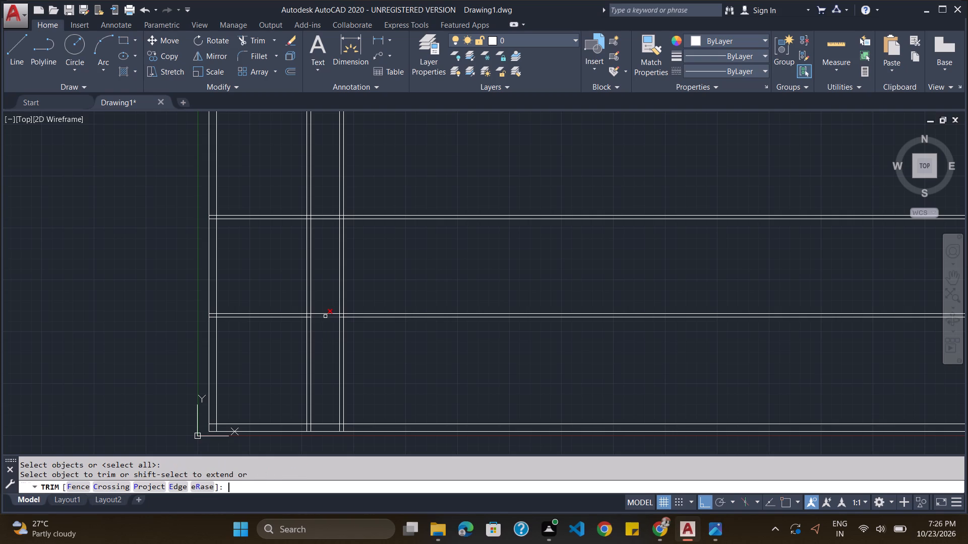
drag(335, 285, 354, 282)
click(354, 282)
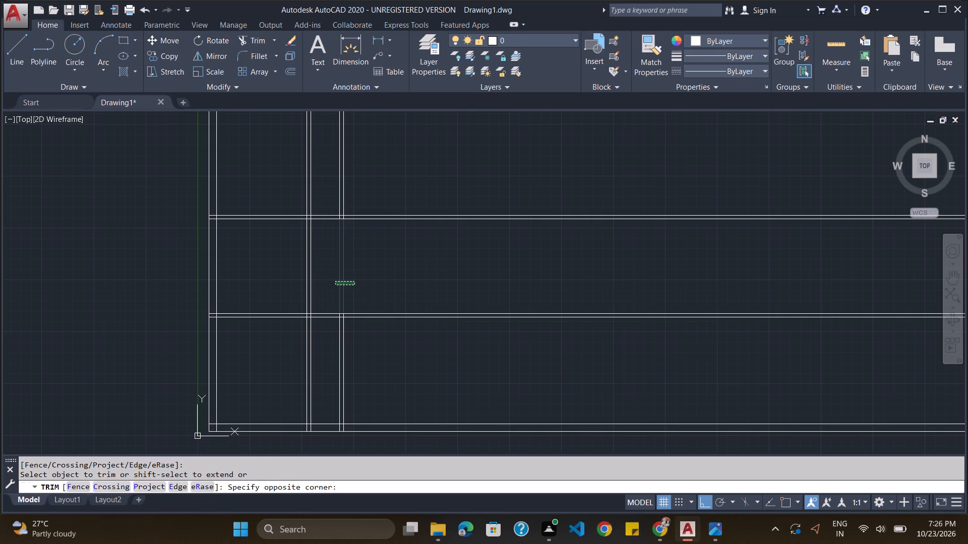
drag(331, 172, 379, 171)
click(379, 171)
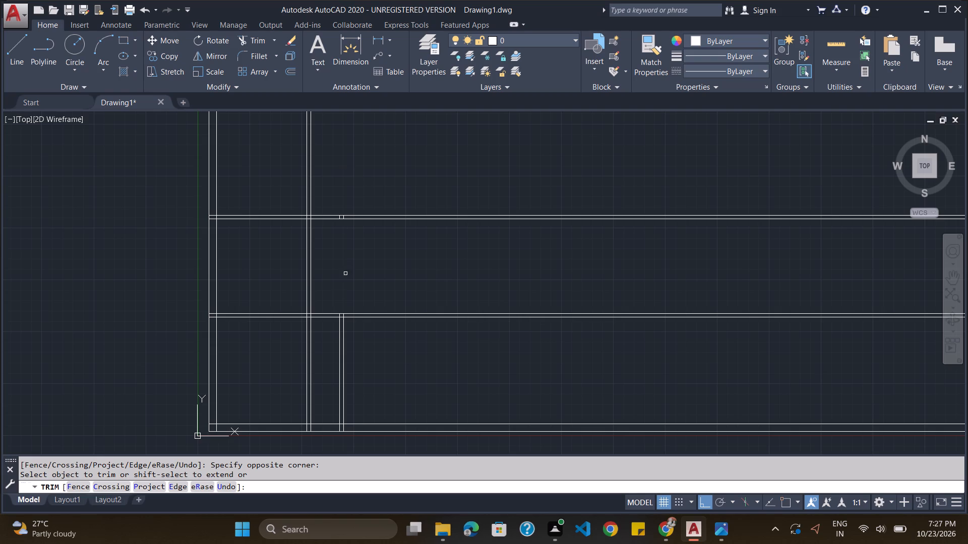
key(Escape)
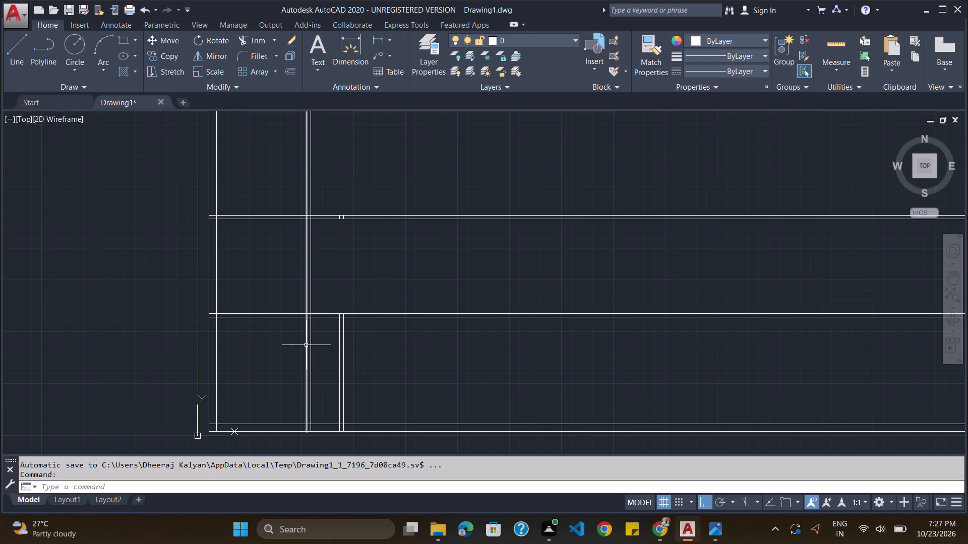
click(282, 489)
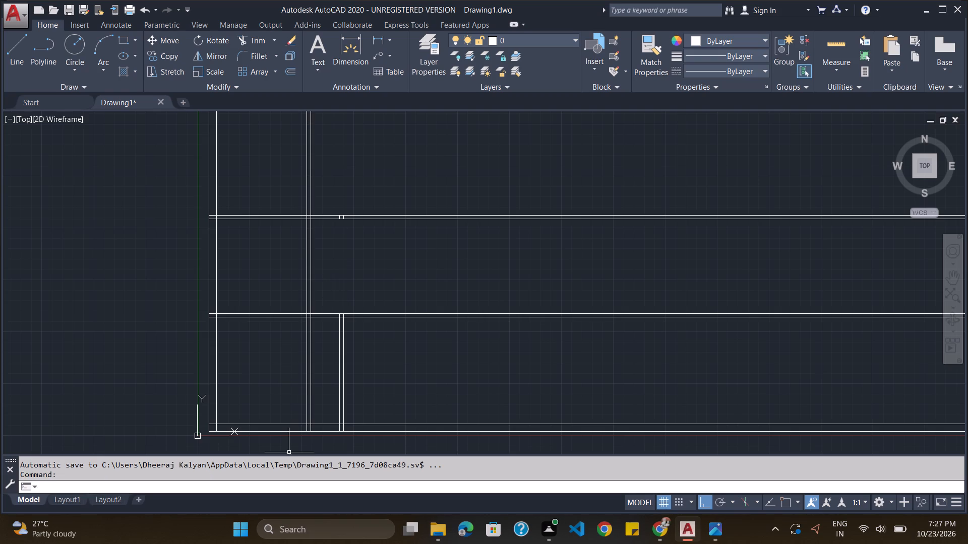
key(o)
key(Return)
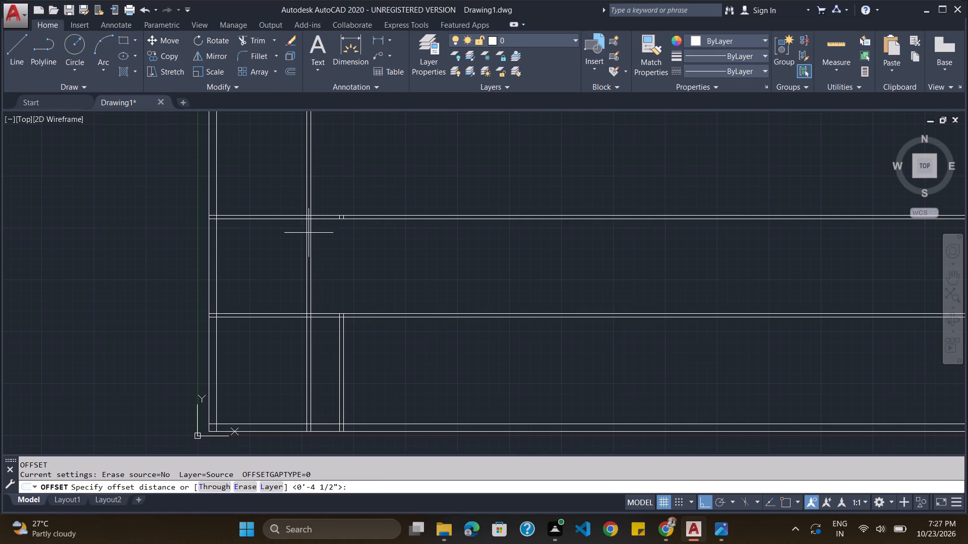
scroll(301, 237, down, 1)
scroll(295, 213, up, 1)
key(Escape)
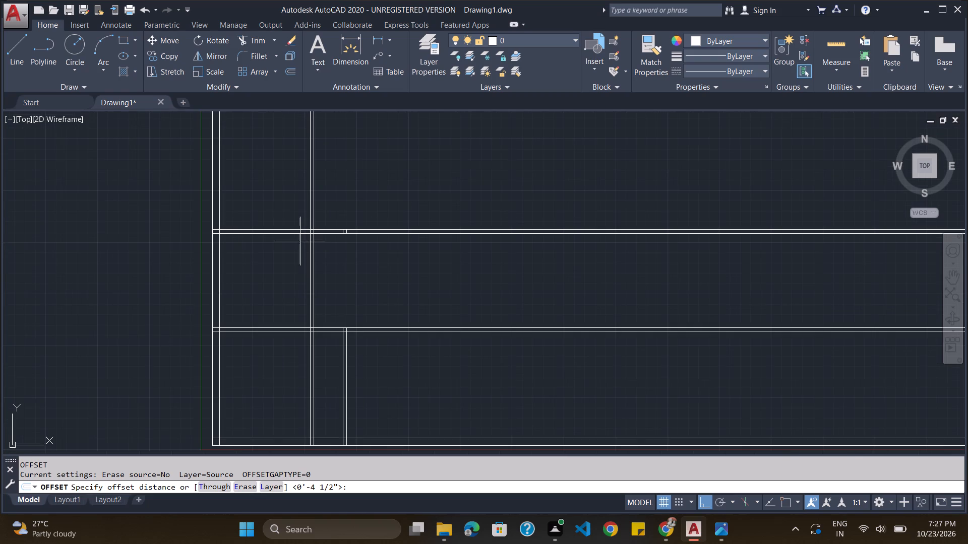
Offset the lower line of the upper horizontal partition 11.48' upward to add a third horizontal partition line.
key(o)
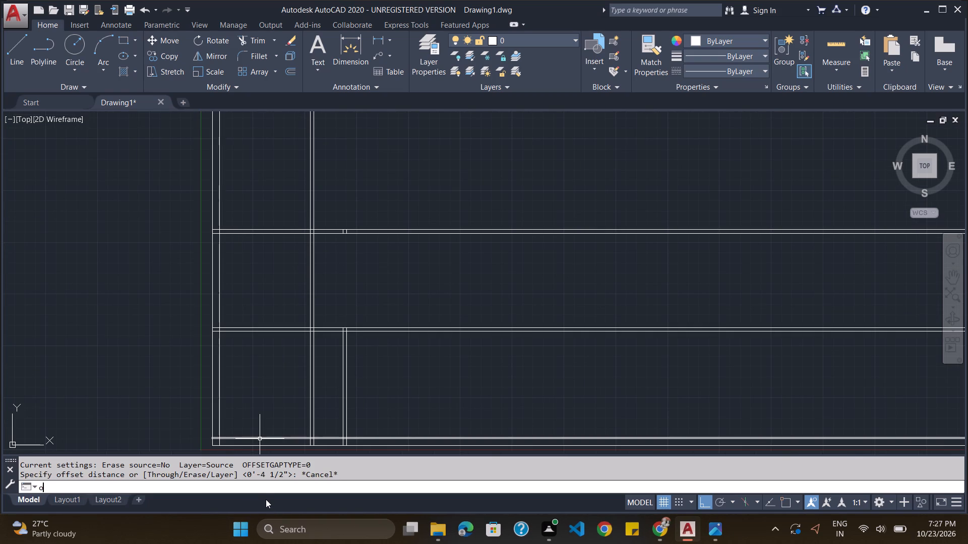
key(Return)
text(11)
text(.48)
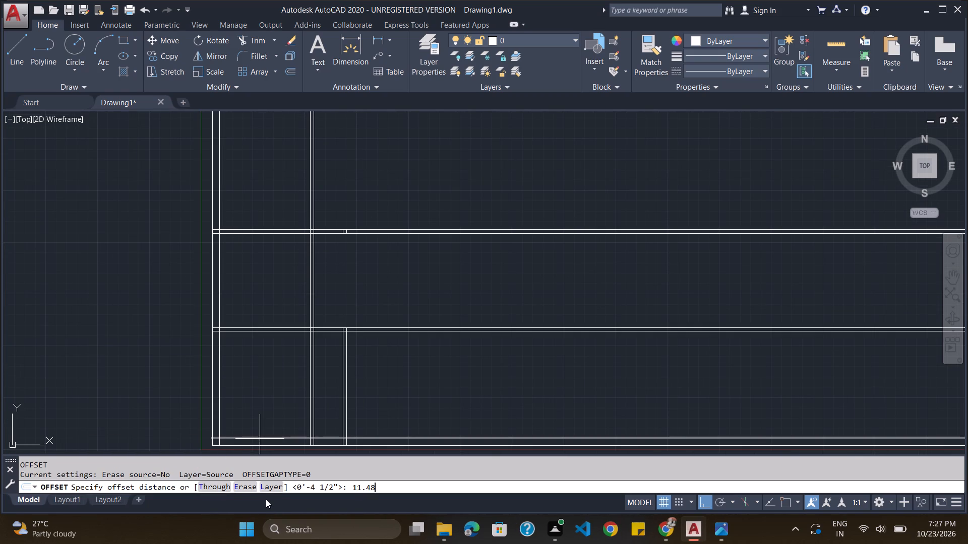
key(apostrophe)
key(Return)
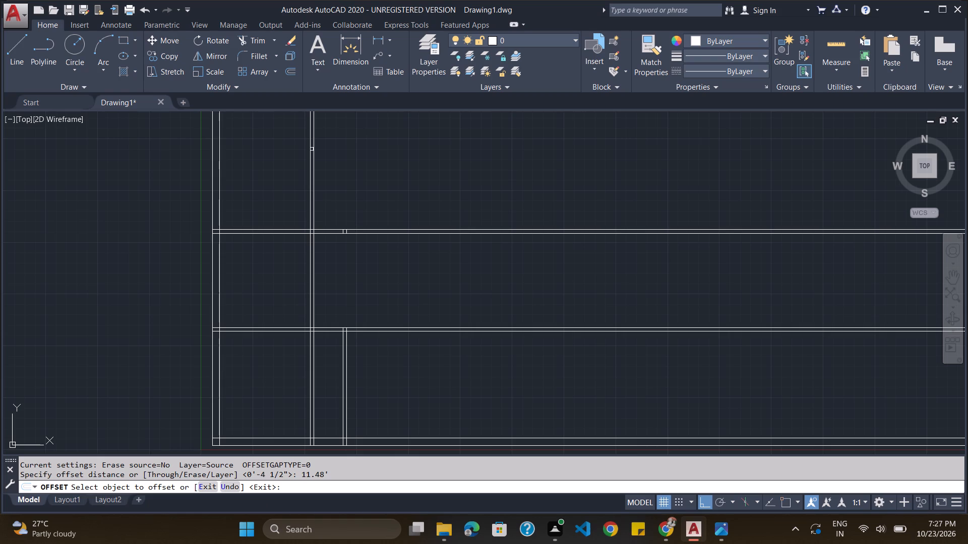
drag(254, 233, 254, 227)
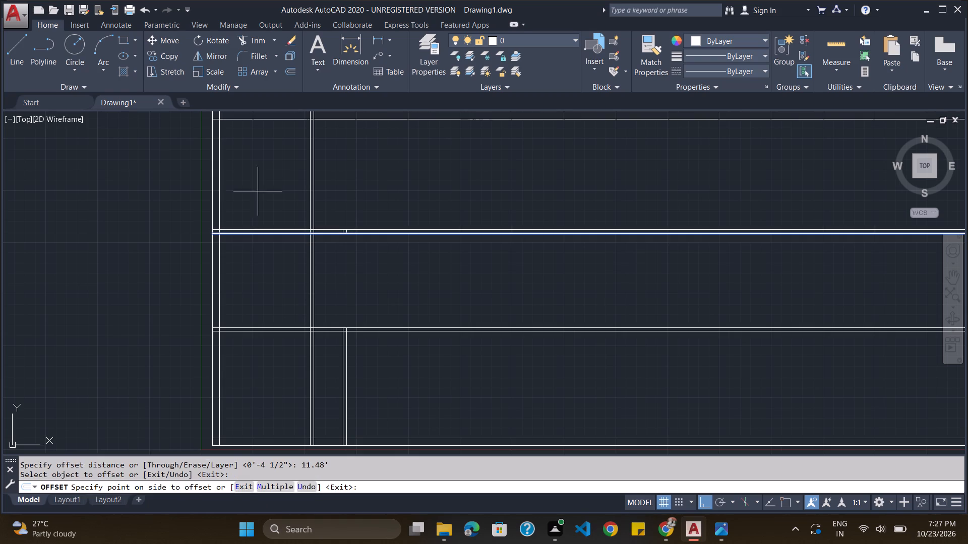
click(261, 163)
key(Escape)
Offset the new third horizontal partition line 4.5" upward to give that partition its thickness.
scroll(284, 193, down, 2)
scroll(315, 140, up, 2)
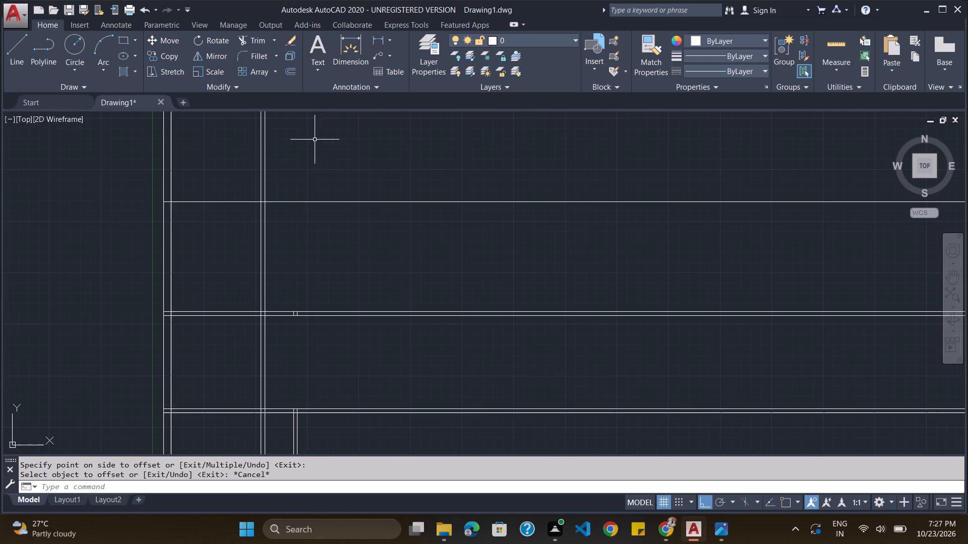
click(401, 484)
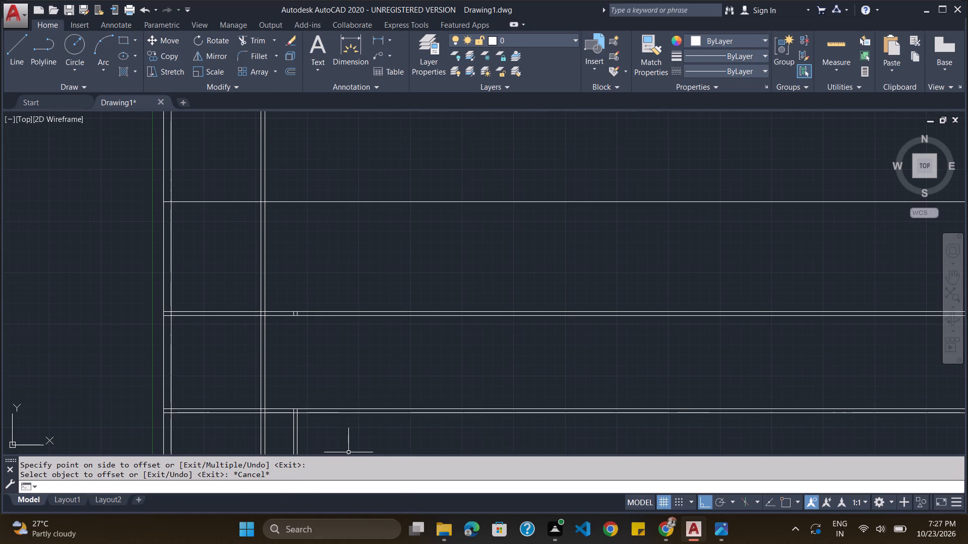
key(o)
key(Return)
text(4.5")
key(Return)
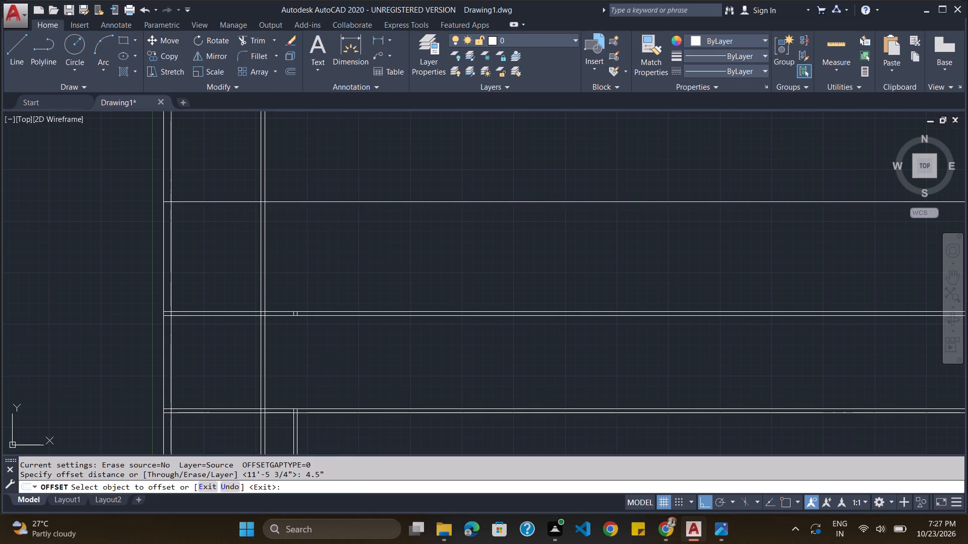
click(214, 201)
click(220, 184)
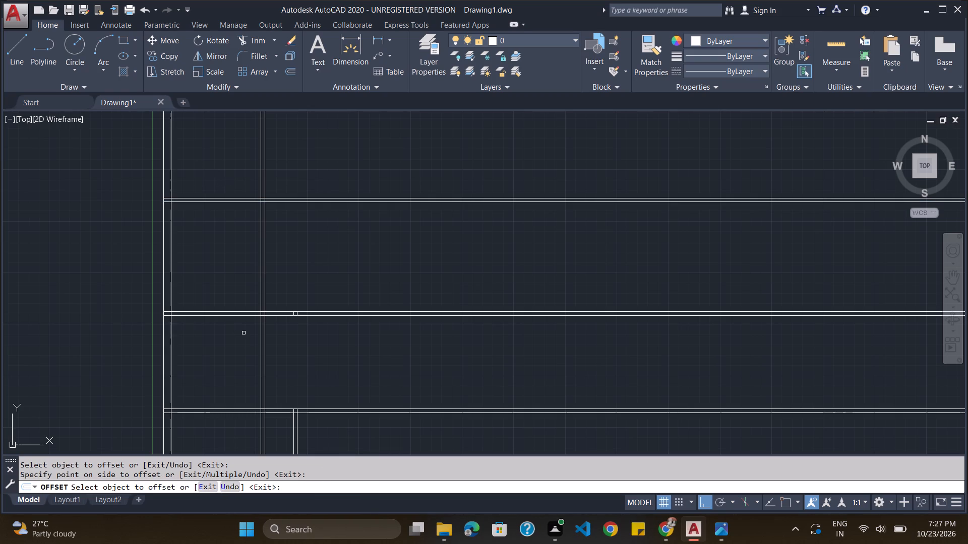
key(Escape)
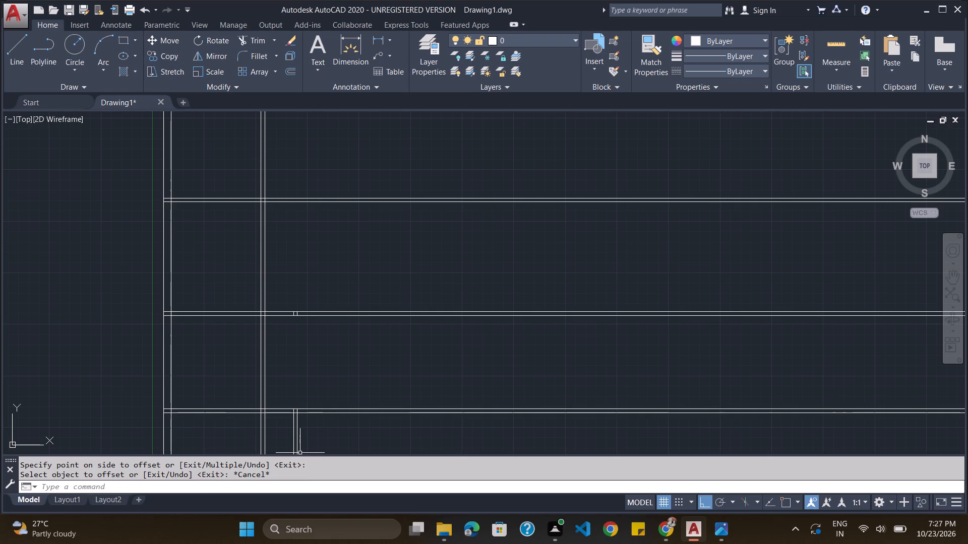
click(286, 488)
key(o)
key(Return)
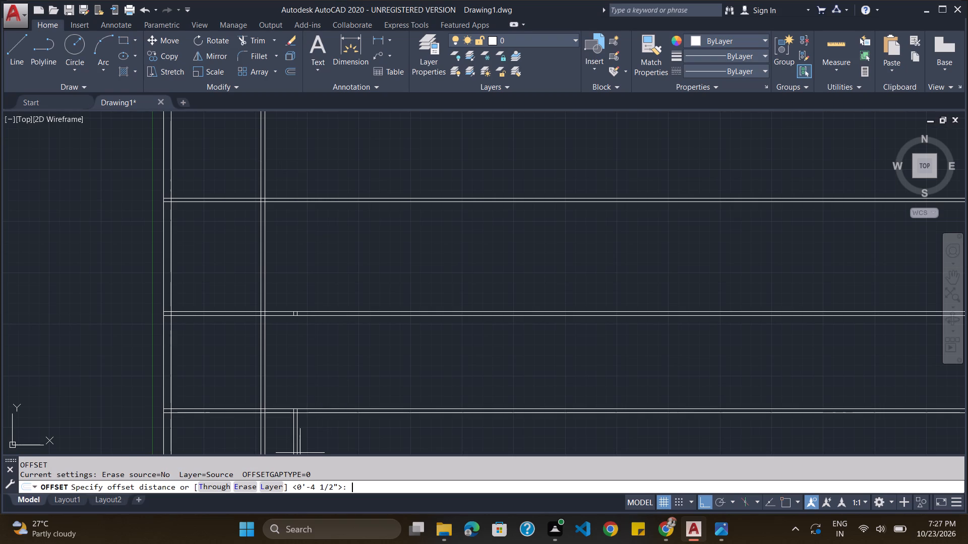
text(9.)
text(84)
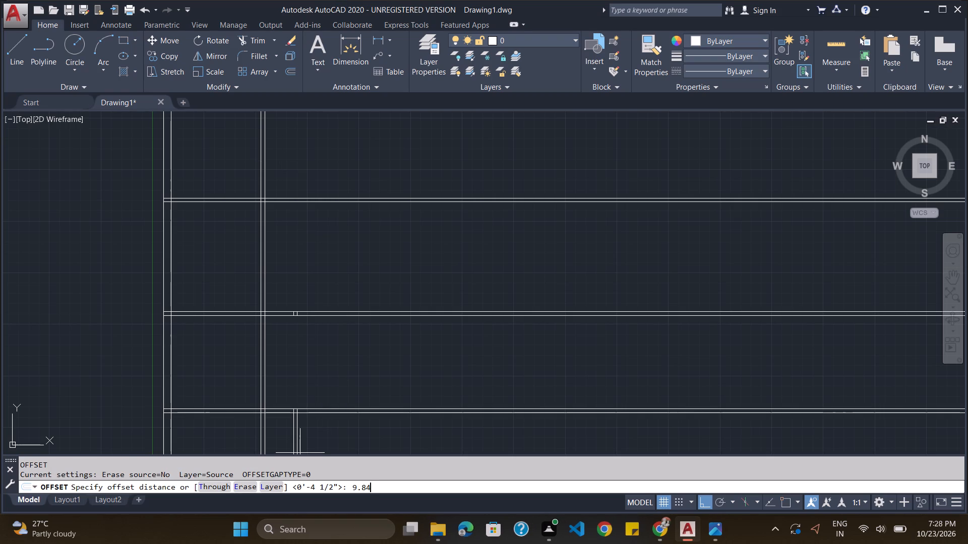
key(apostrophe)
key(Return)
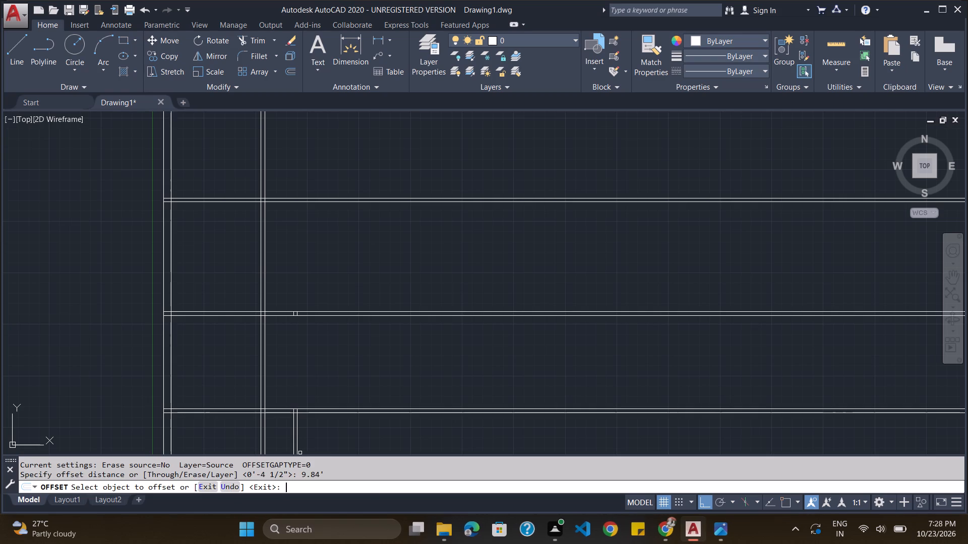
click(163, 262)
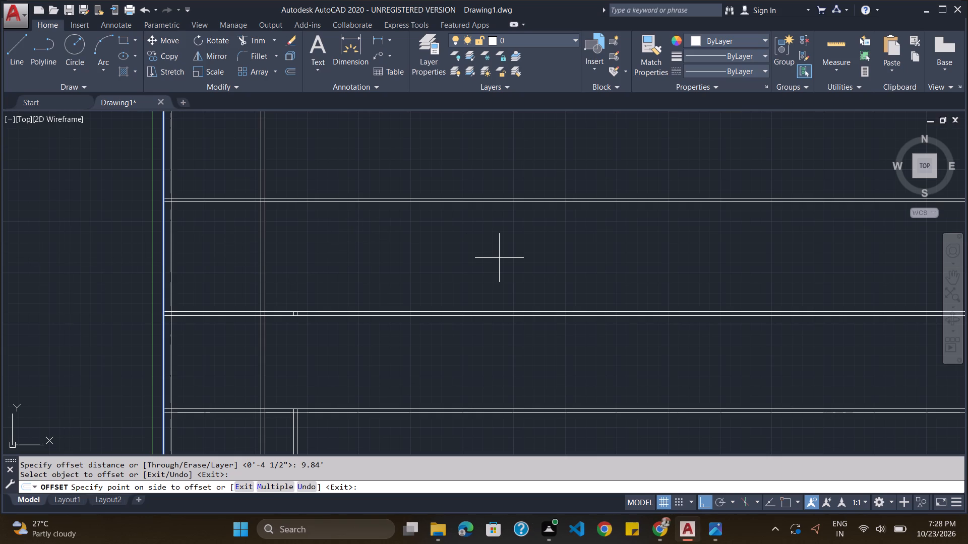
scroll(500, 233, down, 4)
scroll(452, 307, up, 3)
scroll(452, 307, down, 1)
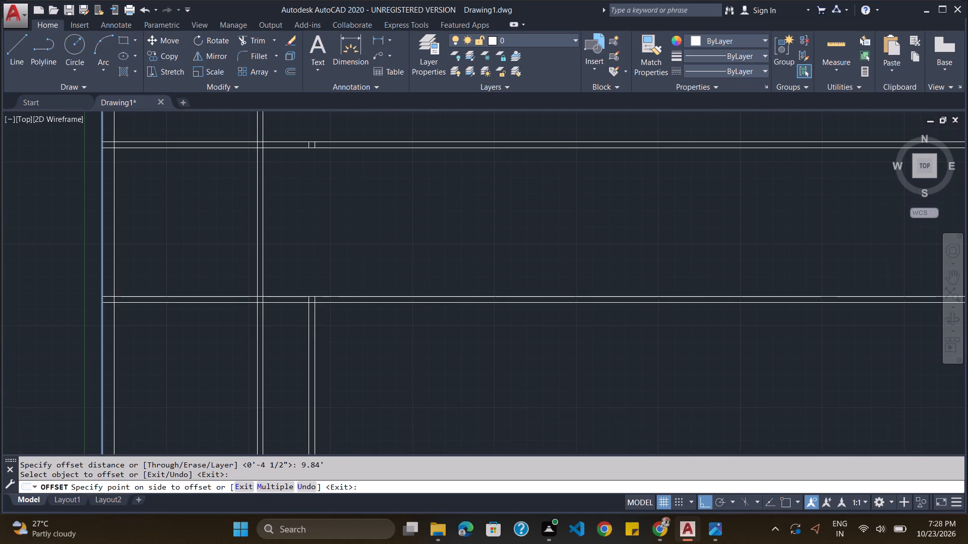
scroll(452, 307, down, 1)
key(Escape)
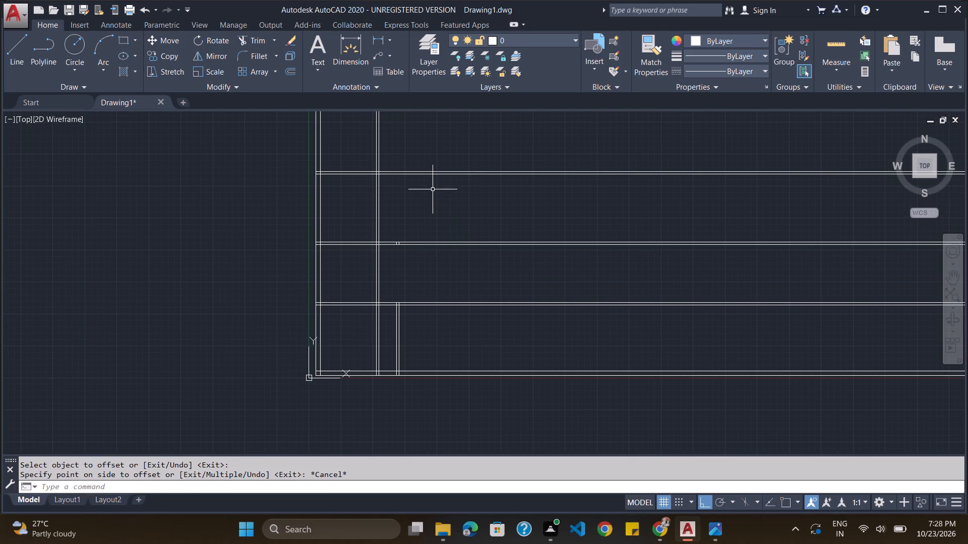
Trim the outer left wall lines and the vertical partition lines that extend above the topmost horizontal partition.
scroll(414, 251, up, 2)
scroll(414, 251, down, 1)
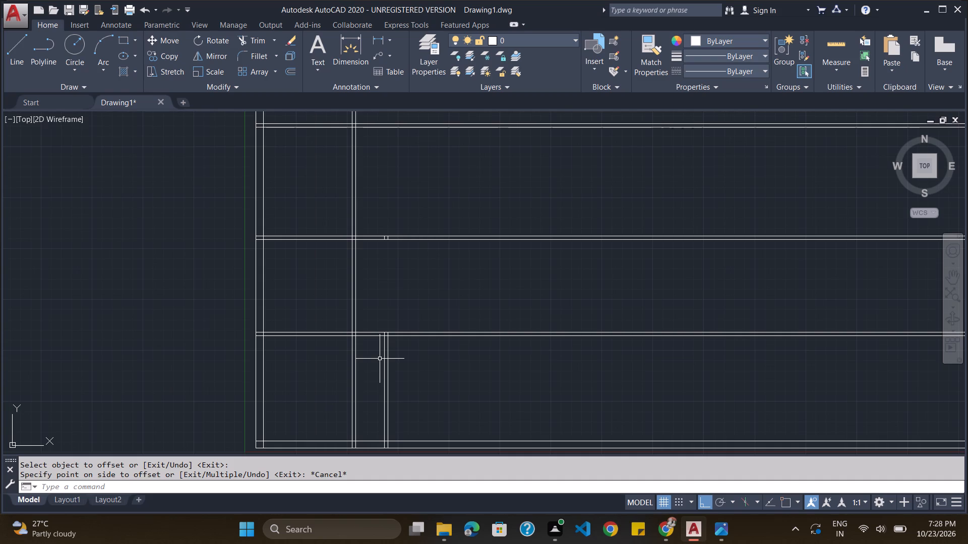
scroll(382, 356, down, 1)
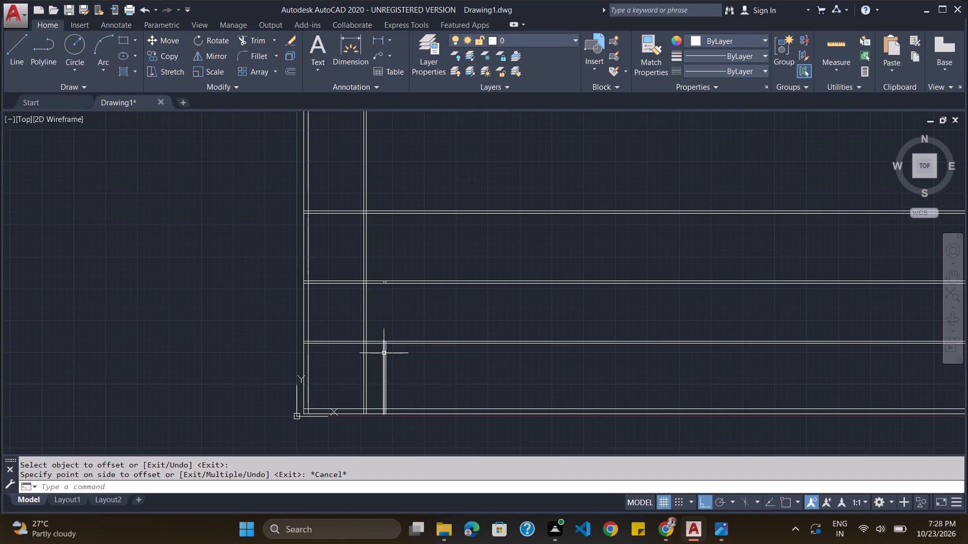
scroll(392, 336, down, 1)
key(Escape)
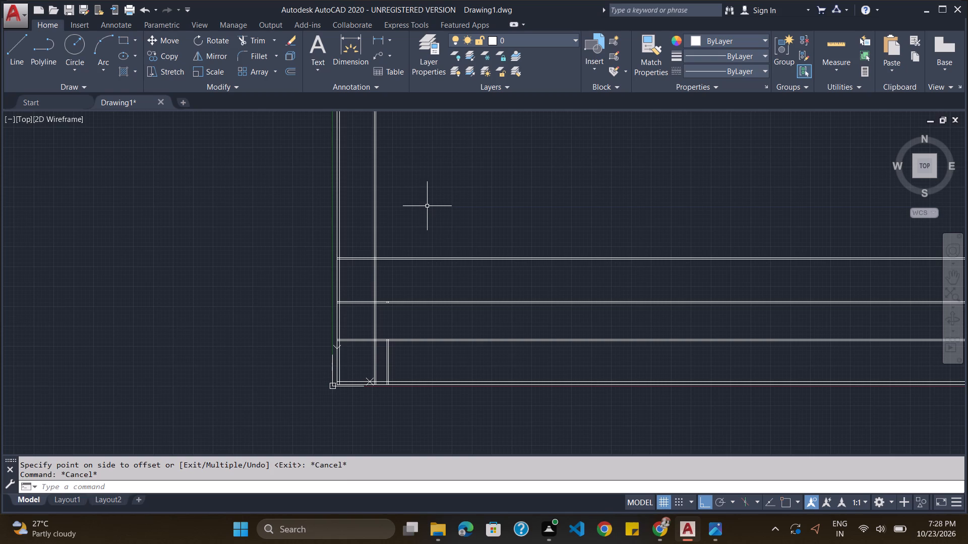
key(Escape)
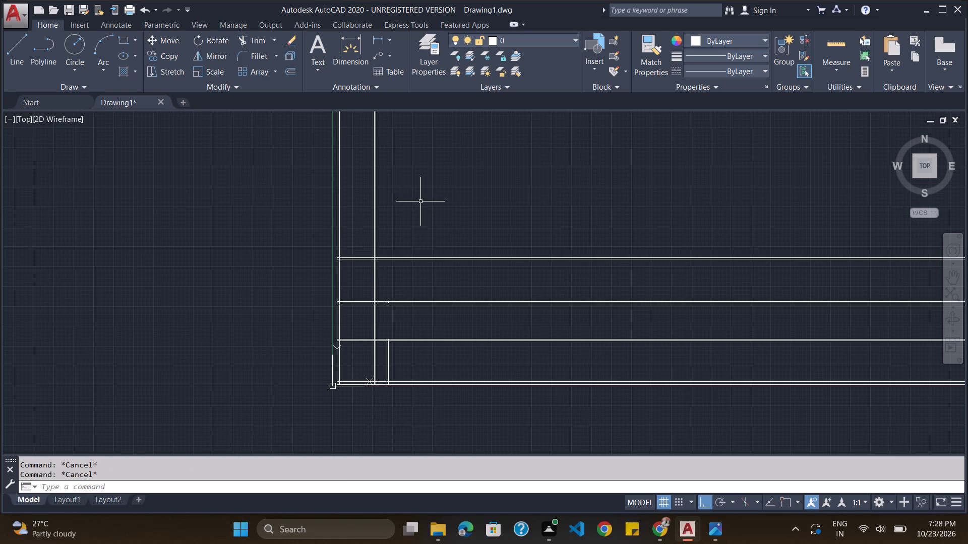
text(trim)
key(Return)
key(Return)
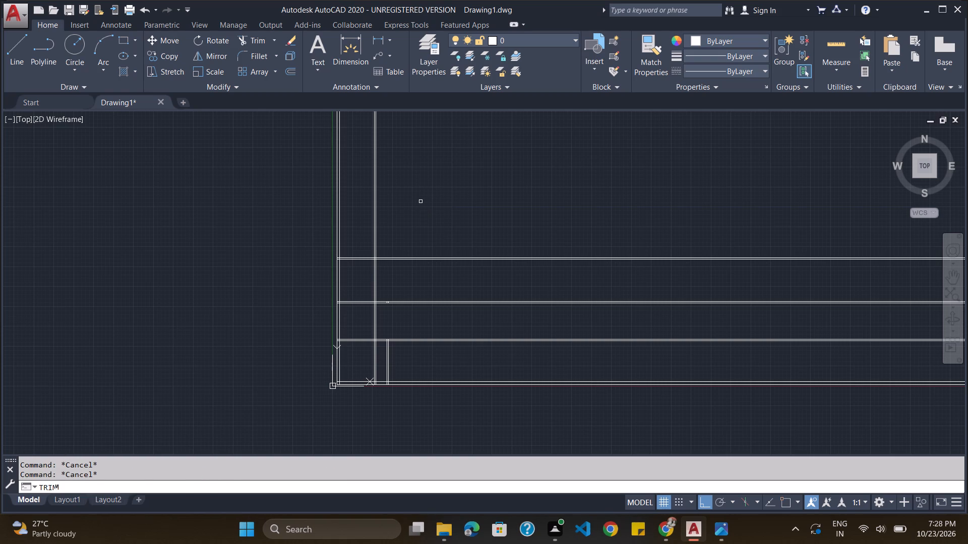
drag(427, 201, 302, 214)
click(302, 214)
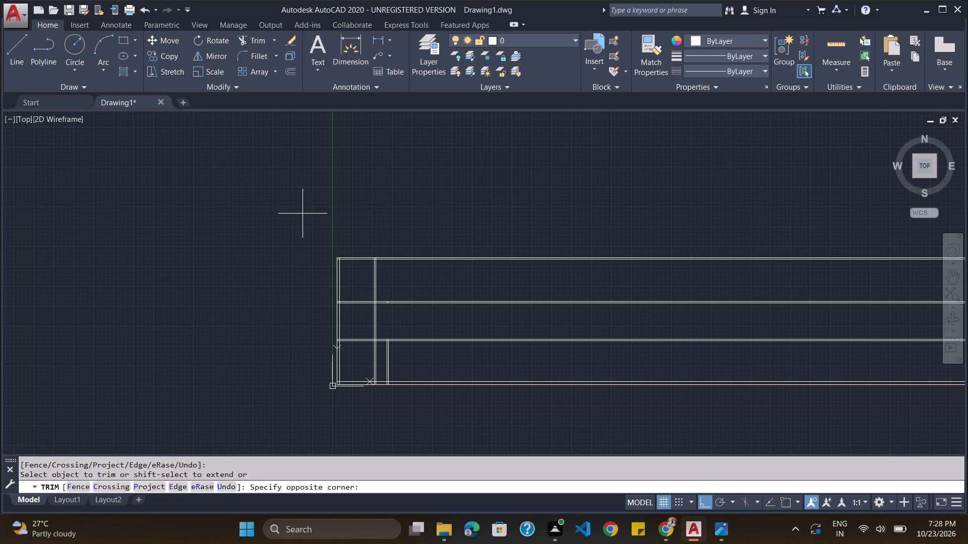
click(479, 156)
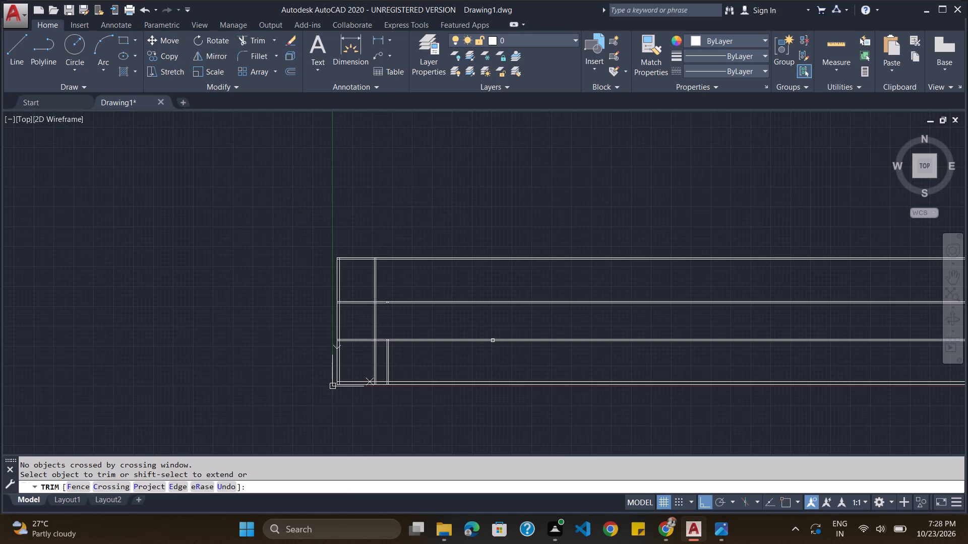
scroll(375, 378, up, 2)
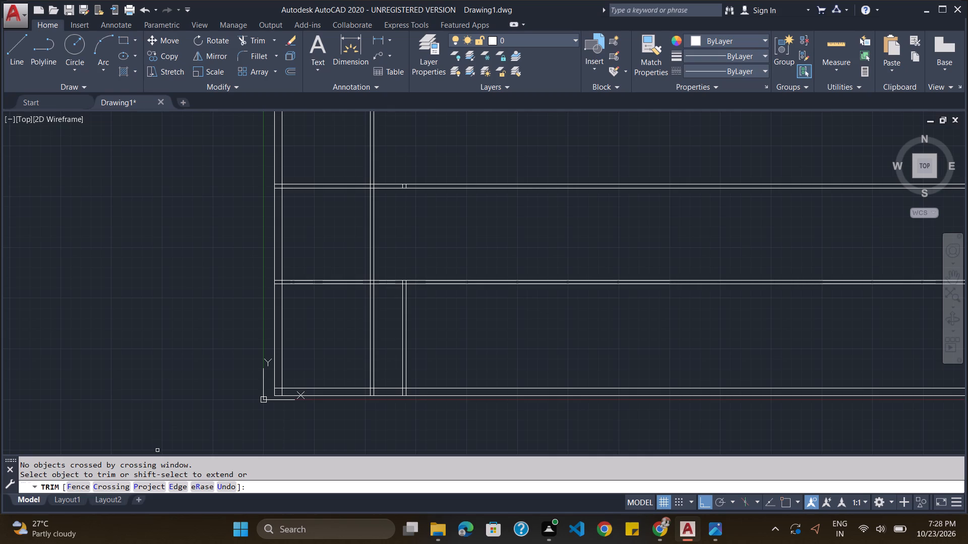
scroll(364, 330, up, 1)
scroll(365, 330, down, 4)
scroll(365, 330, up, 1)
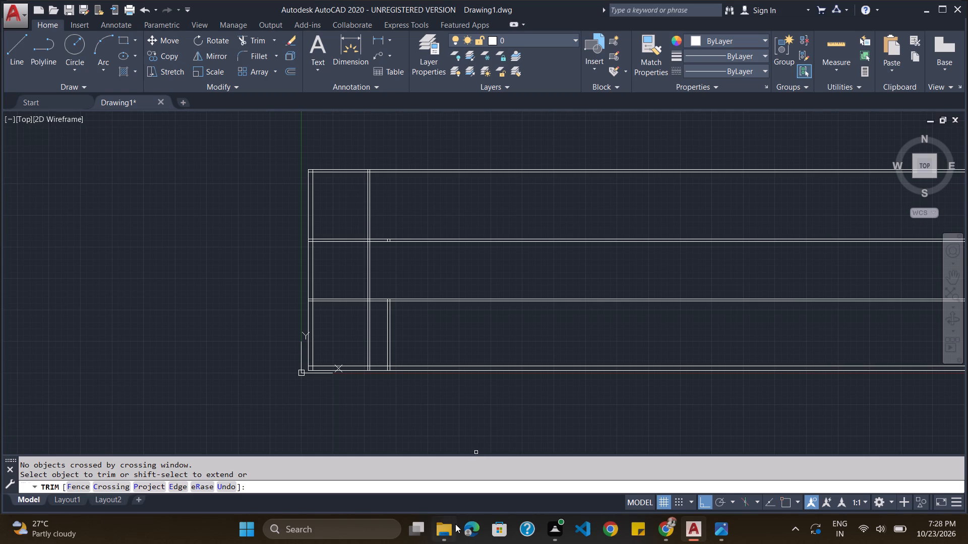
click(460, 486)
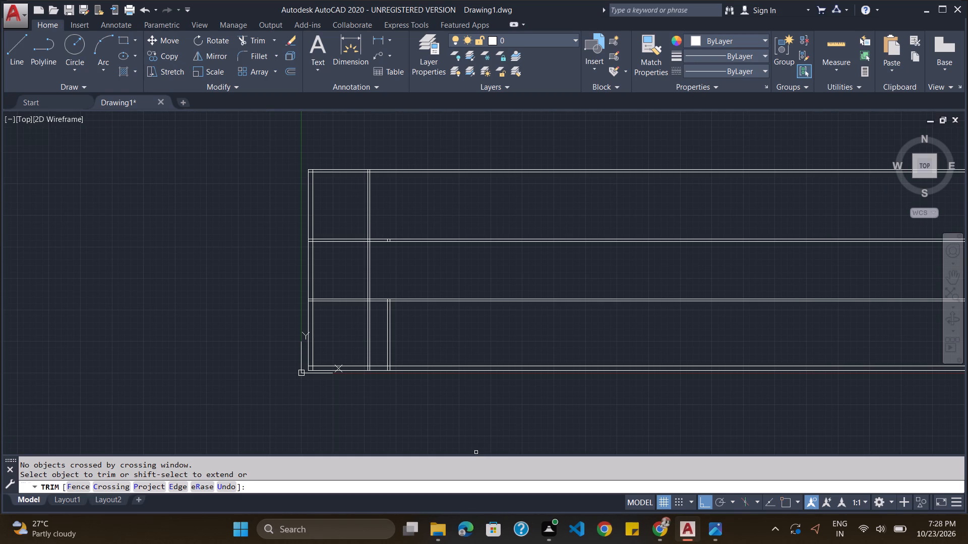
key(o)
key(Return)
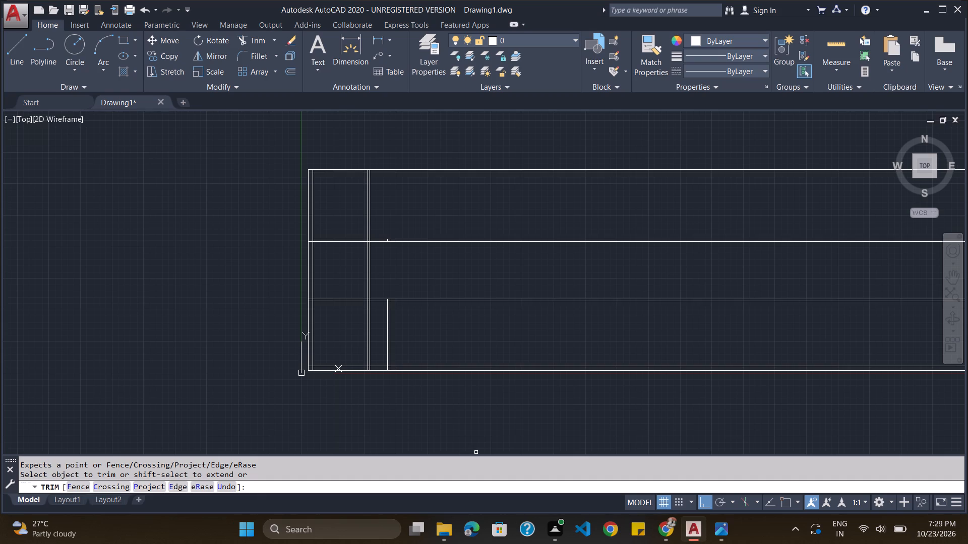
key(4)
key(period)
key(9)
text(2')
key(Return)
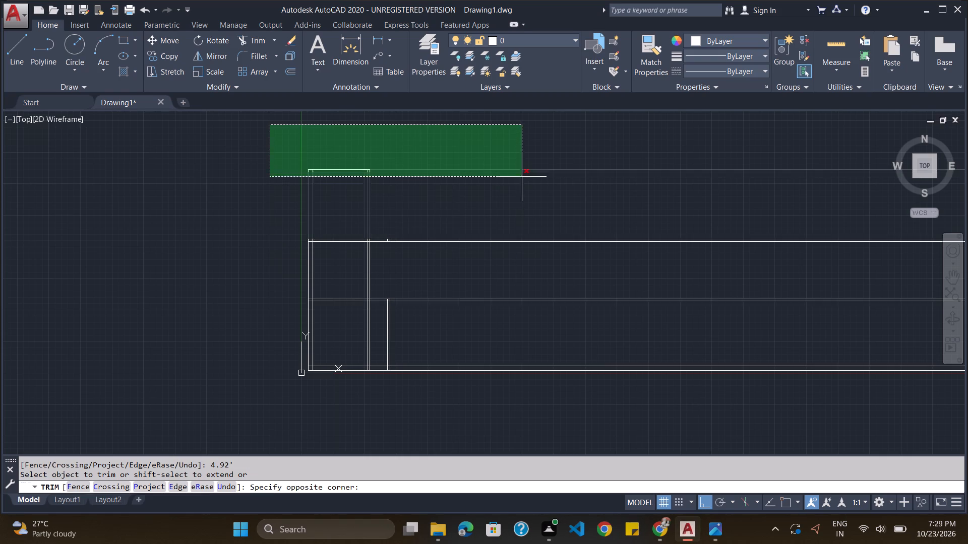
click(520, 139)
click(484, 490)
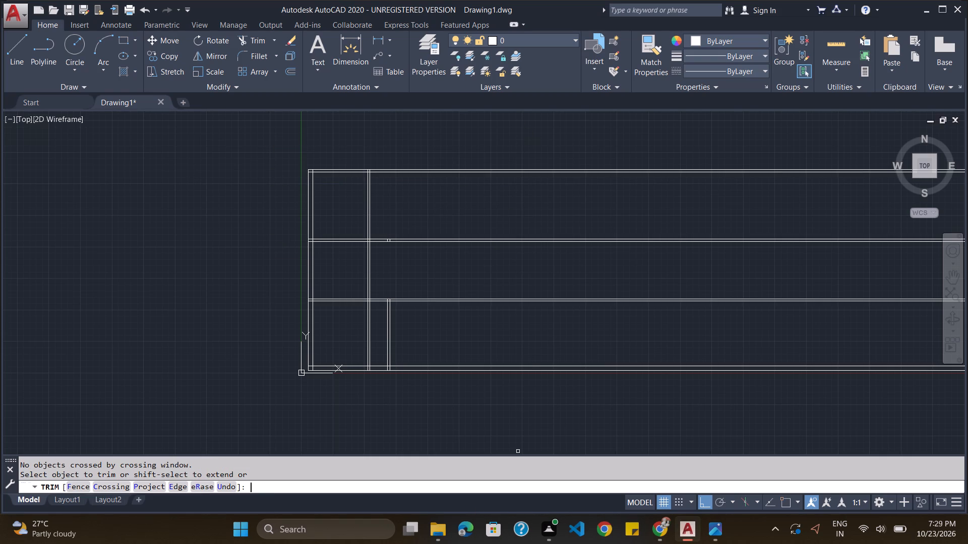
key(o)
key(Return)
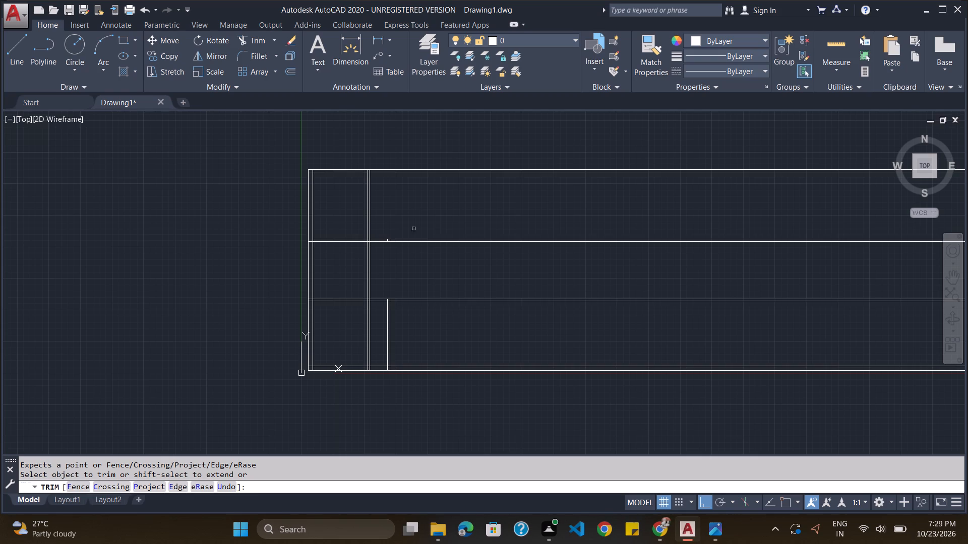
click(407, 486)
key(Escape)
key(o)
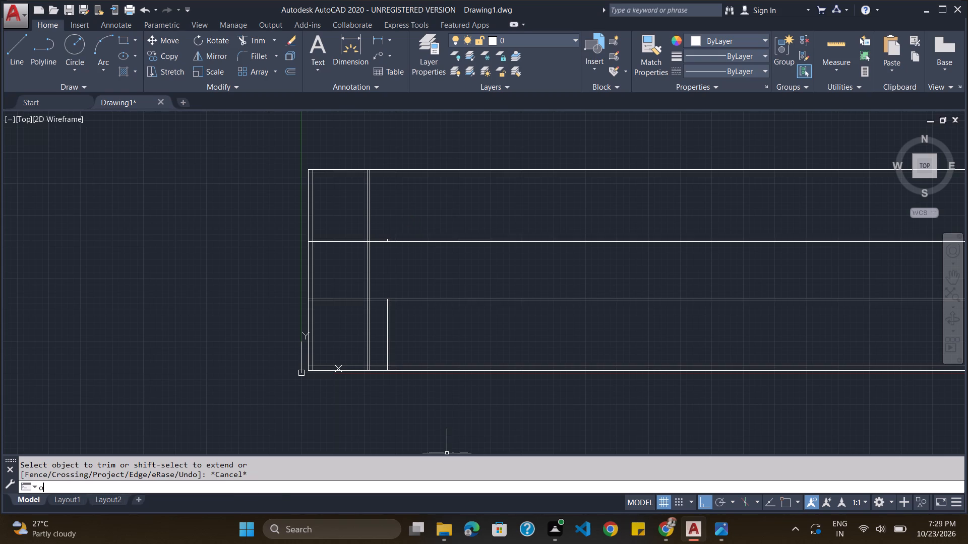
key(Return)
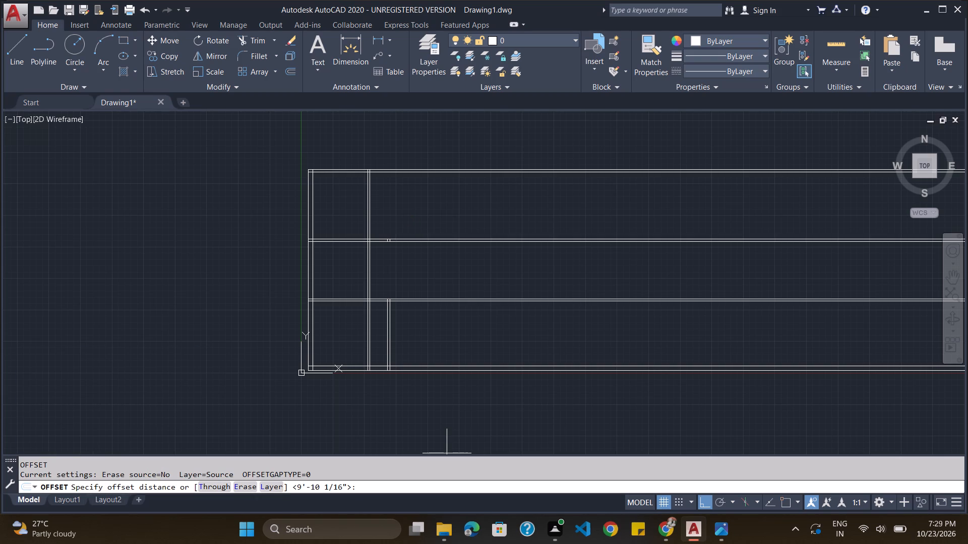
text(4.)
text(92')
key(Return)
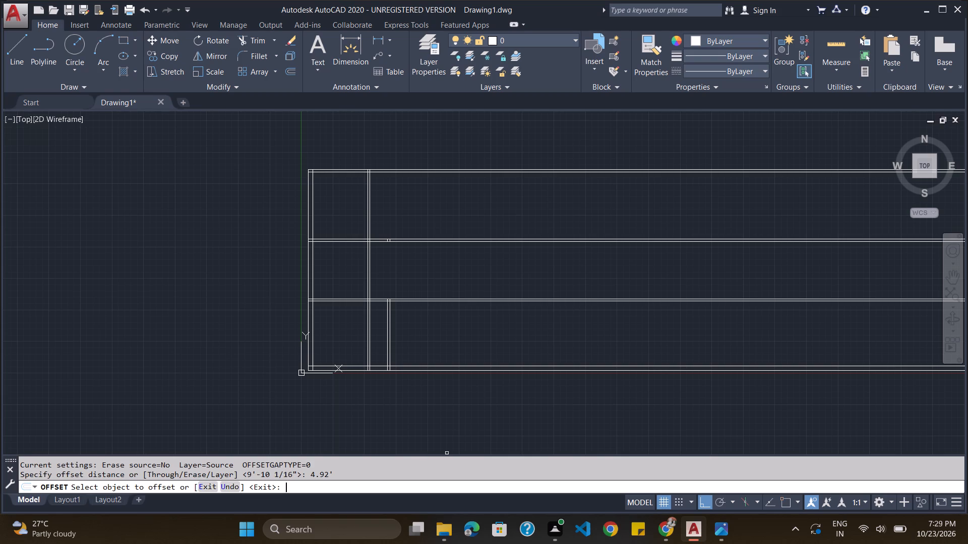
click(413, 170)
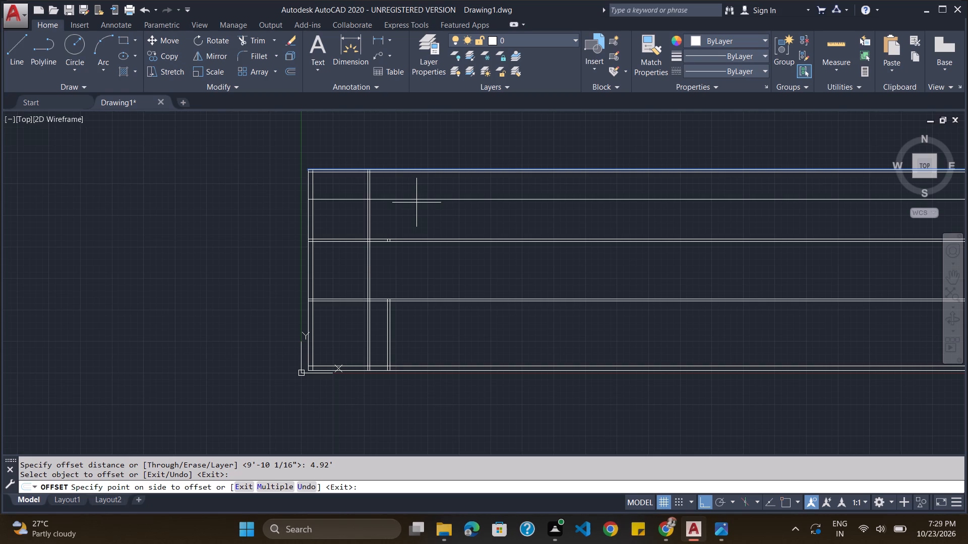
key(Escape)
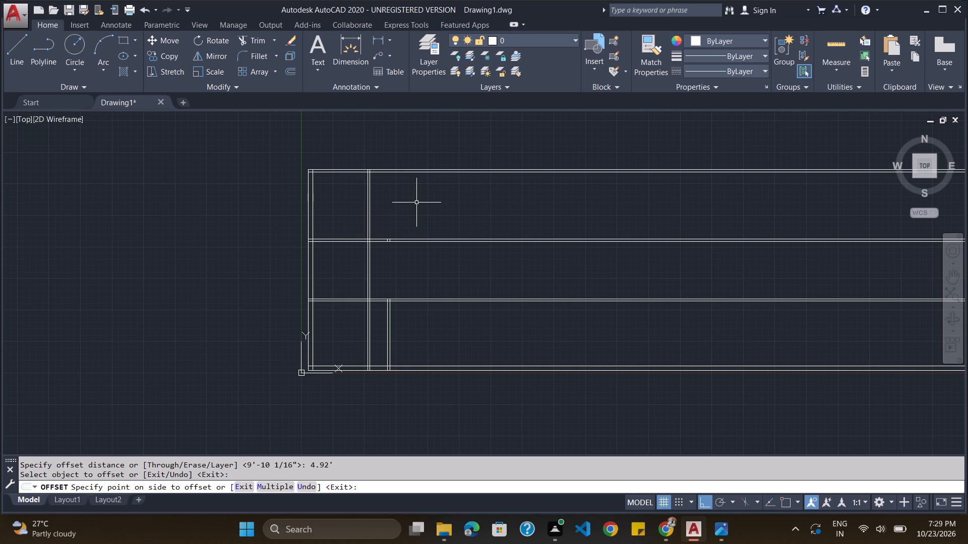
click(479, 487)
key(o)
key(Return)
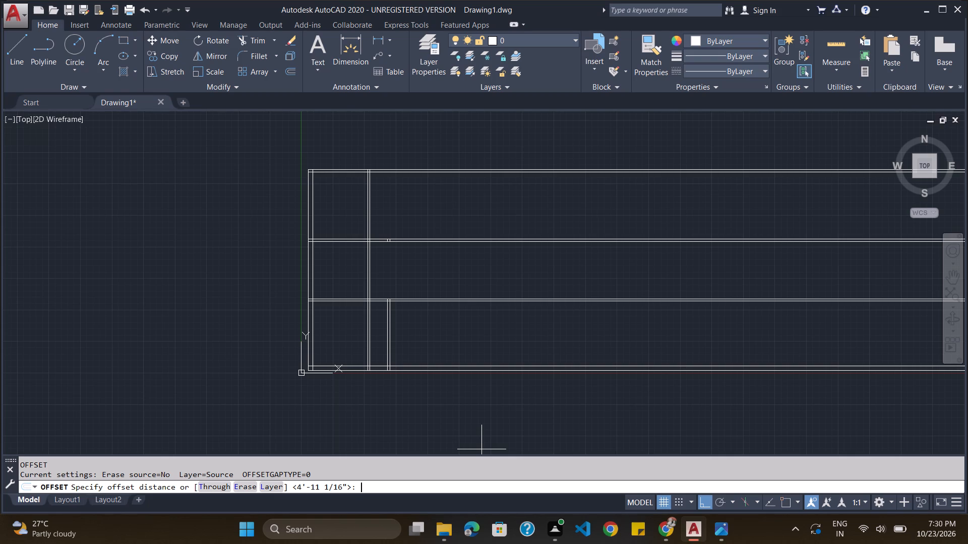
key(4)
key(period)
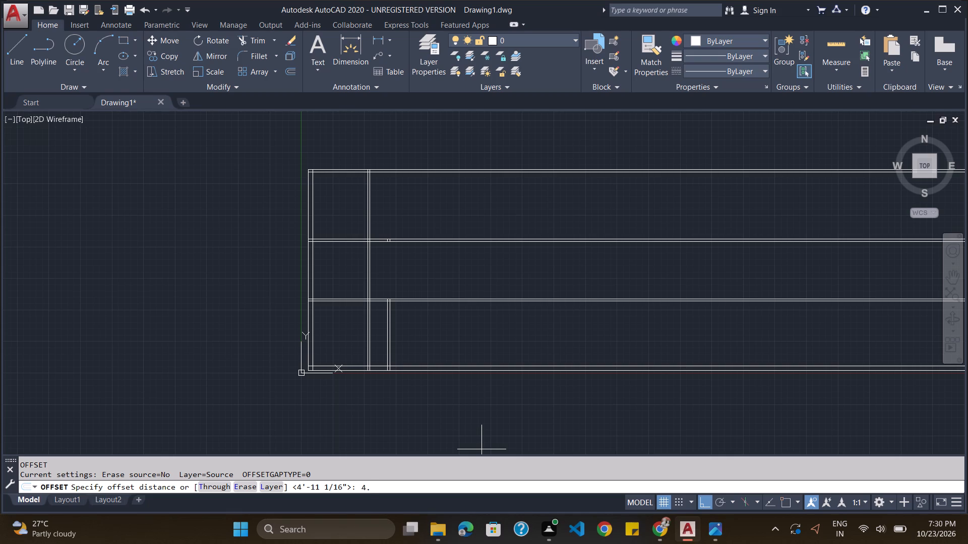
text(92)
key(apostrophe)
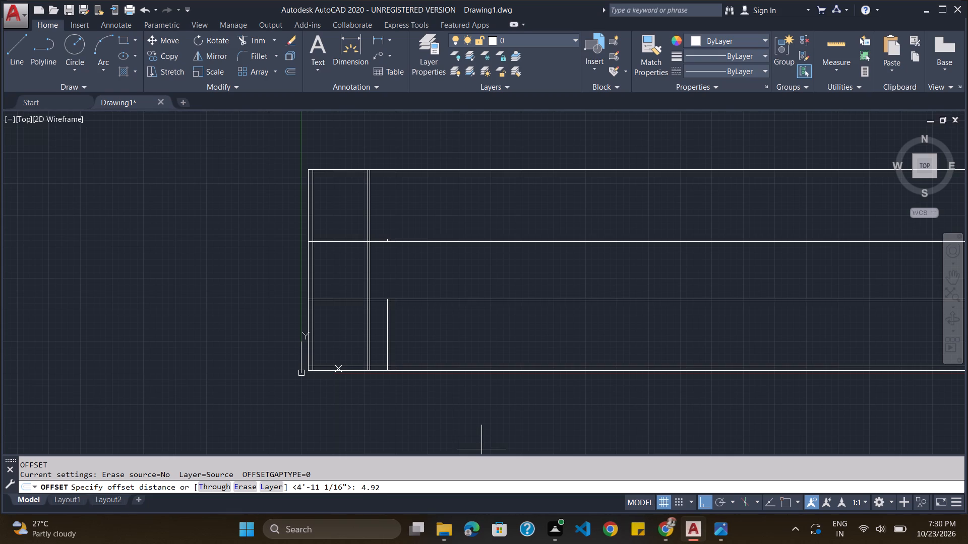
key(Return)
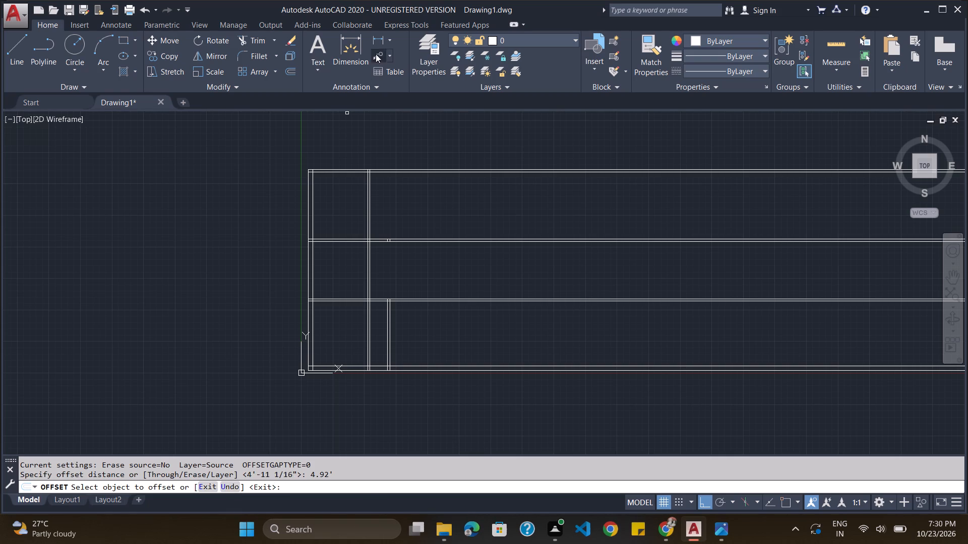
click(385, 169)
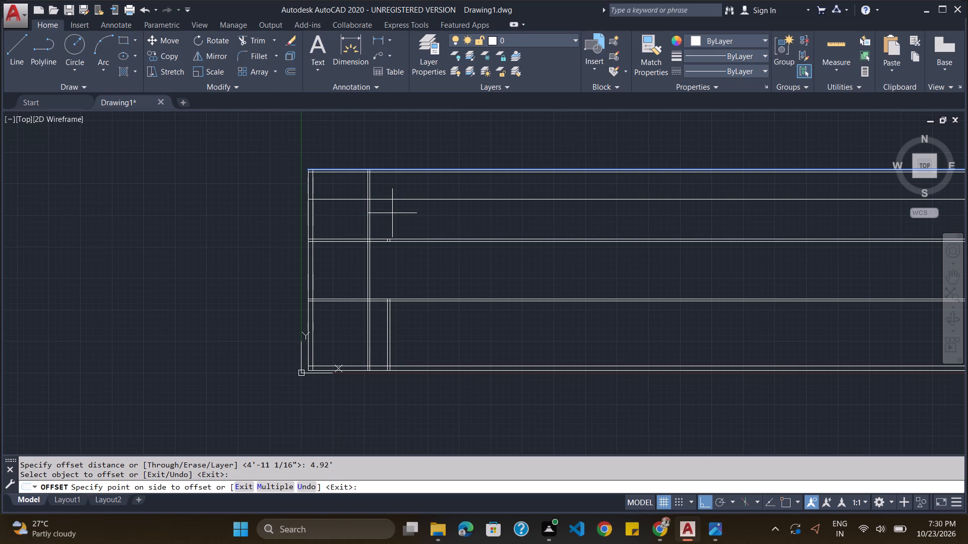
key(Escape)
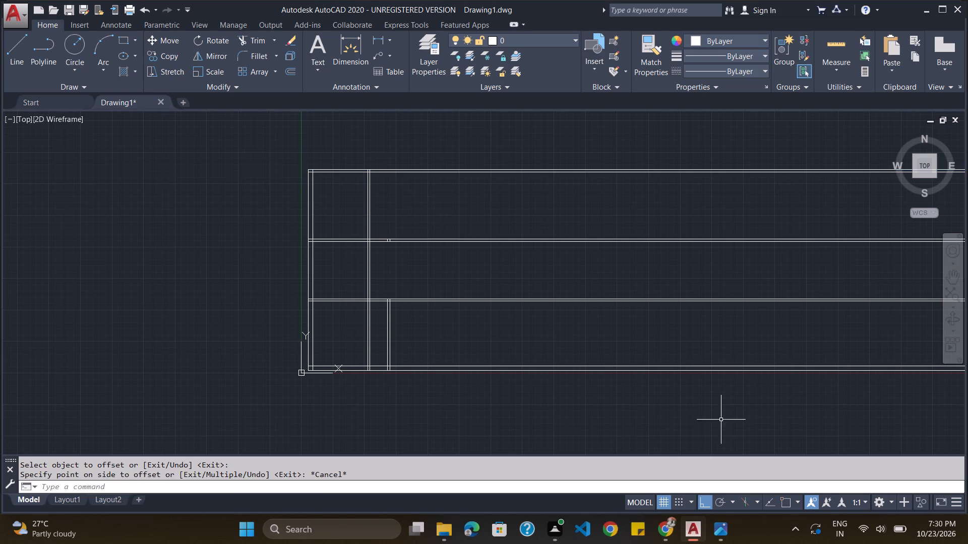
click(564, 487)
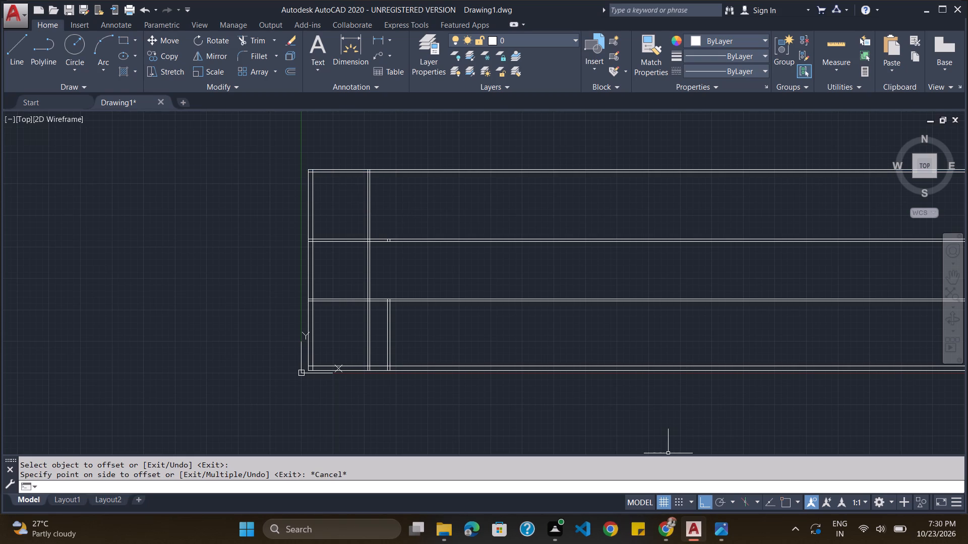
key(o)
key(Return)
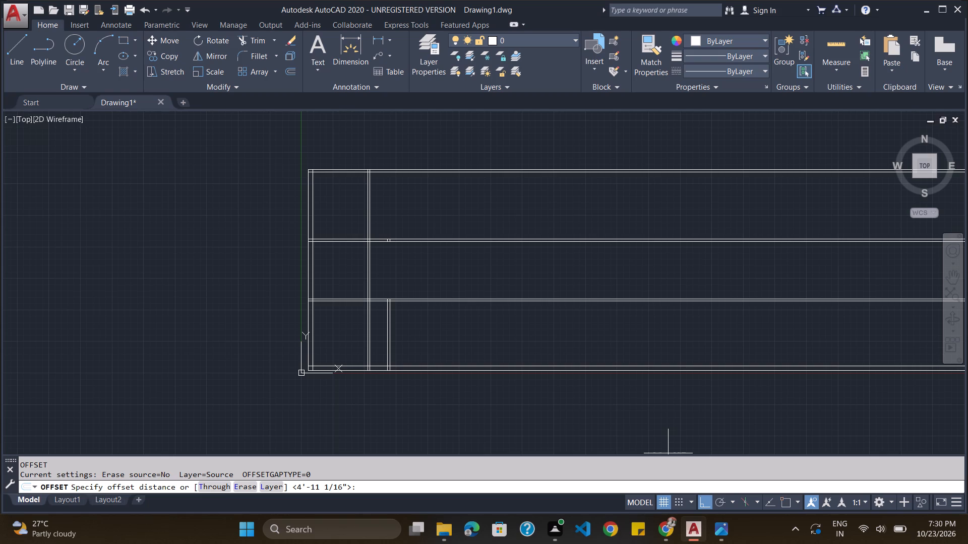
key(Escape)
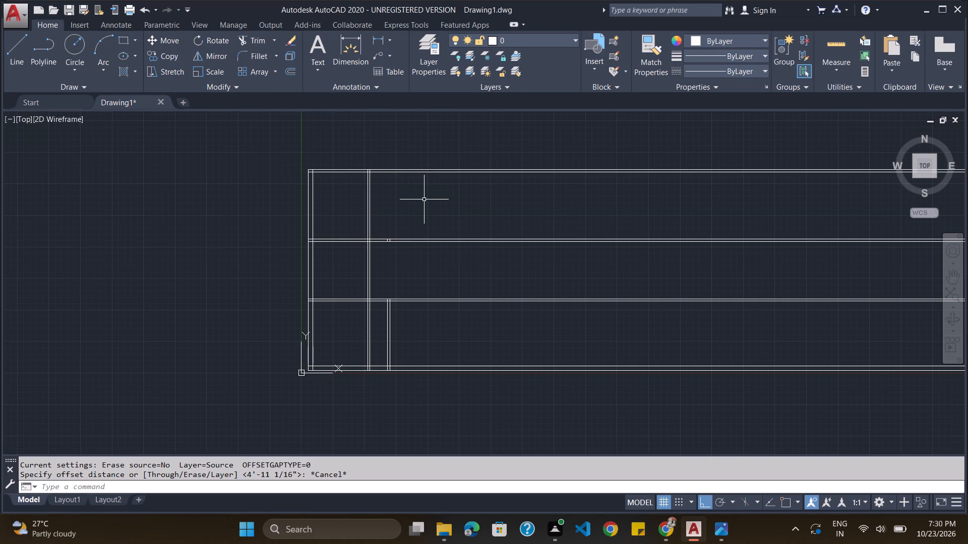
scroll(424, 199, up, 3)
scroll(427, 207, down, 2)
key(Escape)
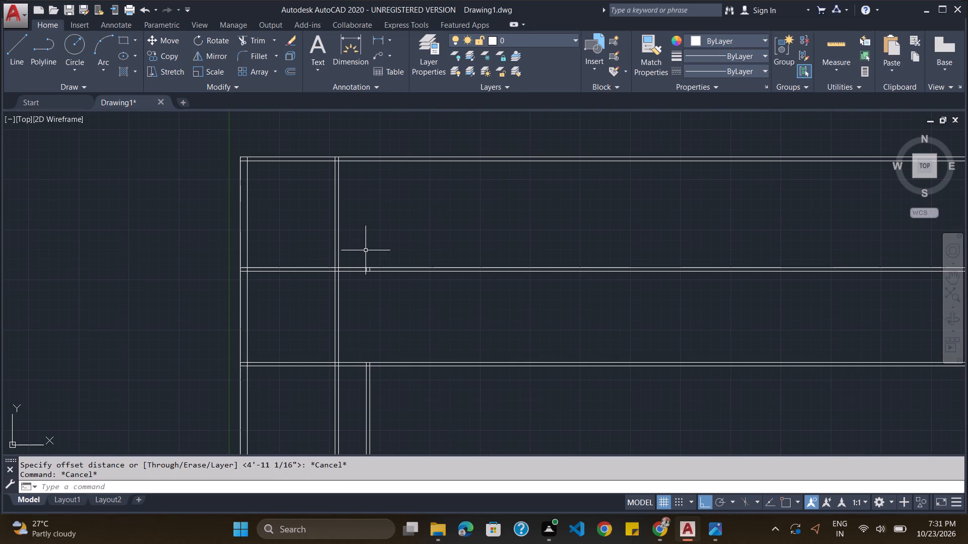
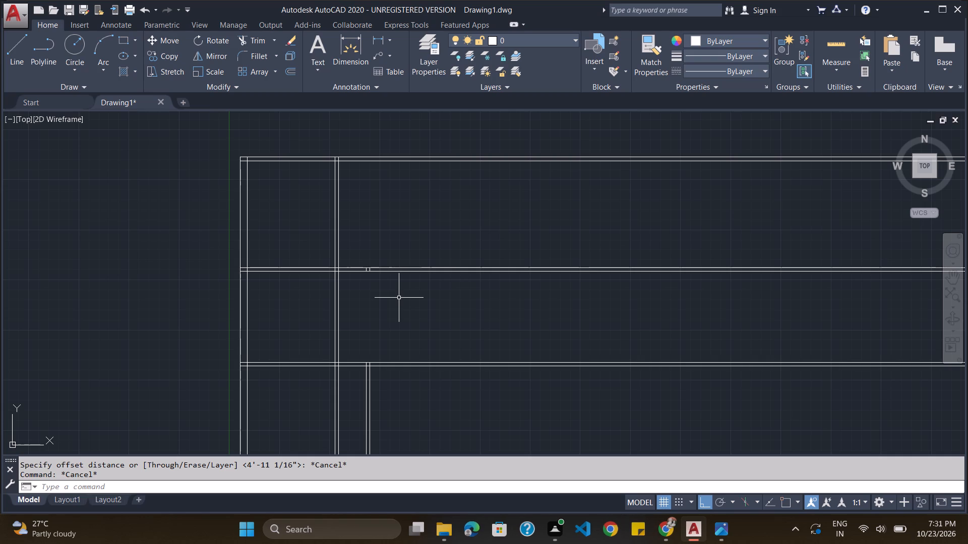
Offset the left line of the full-height vertical partition 6.56' to the right to add another vertical partition line.
key(Escape)
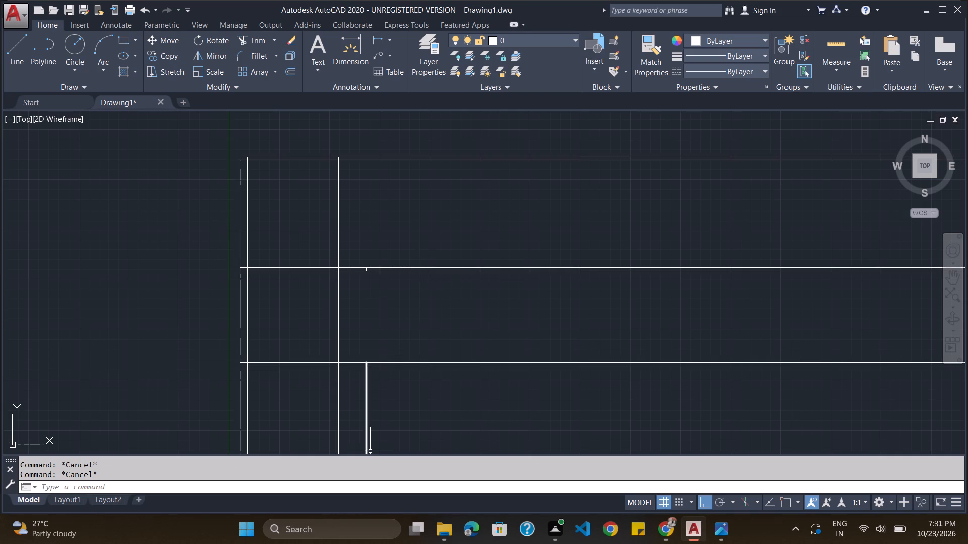
click(375, 484)
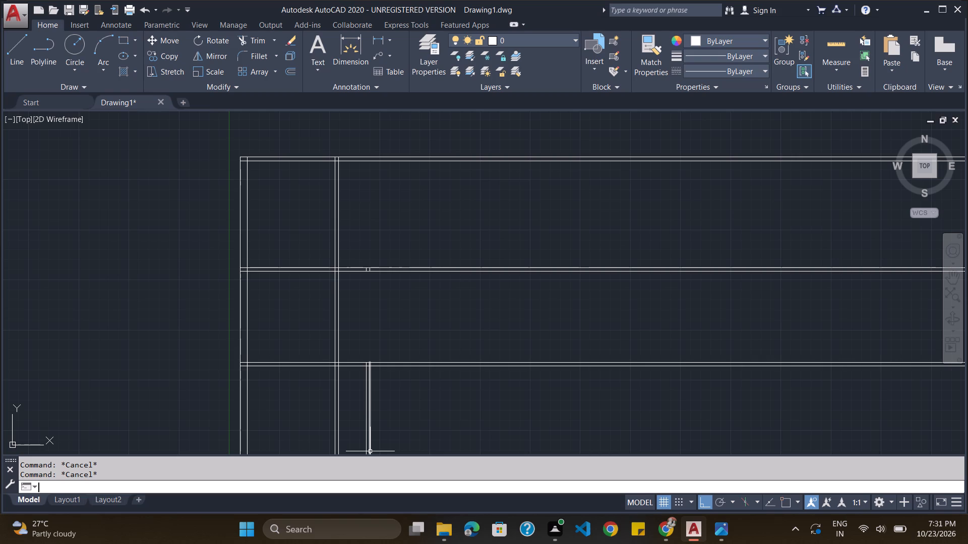
key(o)
key(Return)
key(6)
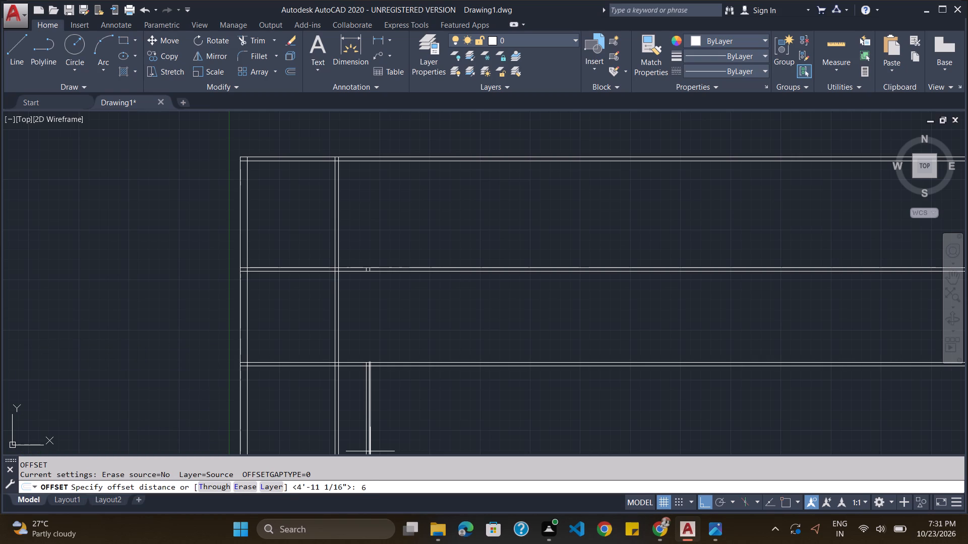
text(.56')
key(Return)
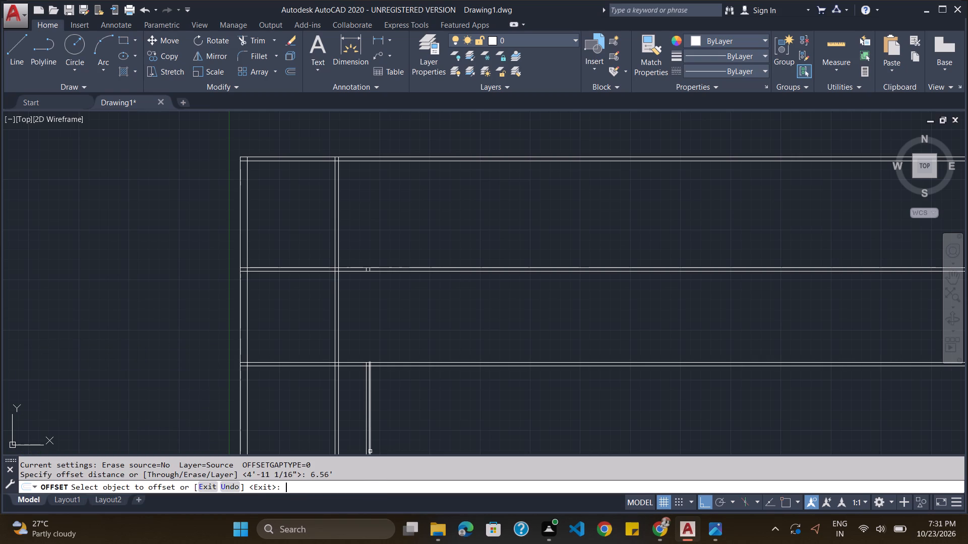
click(334, 213)
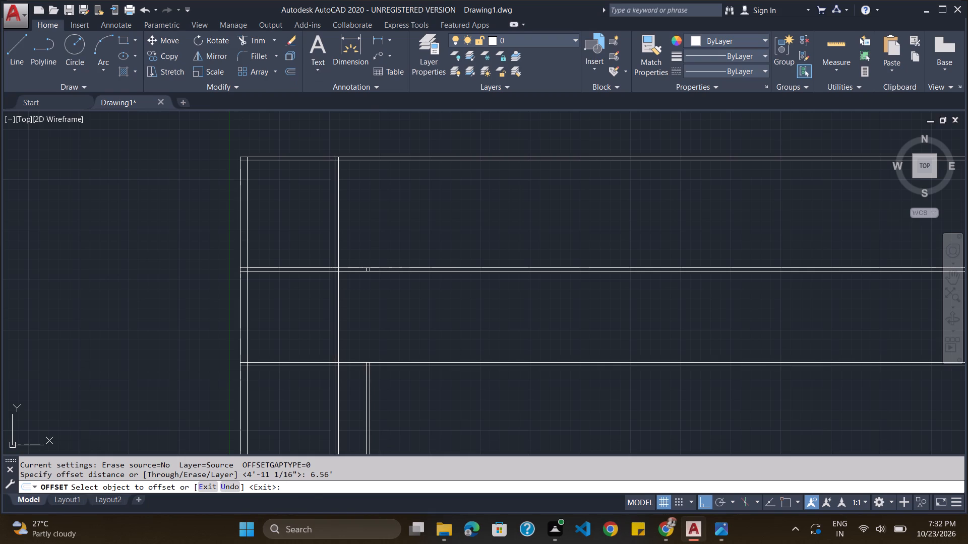
click(437, 217)
key(Escape)
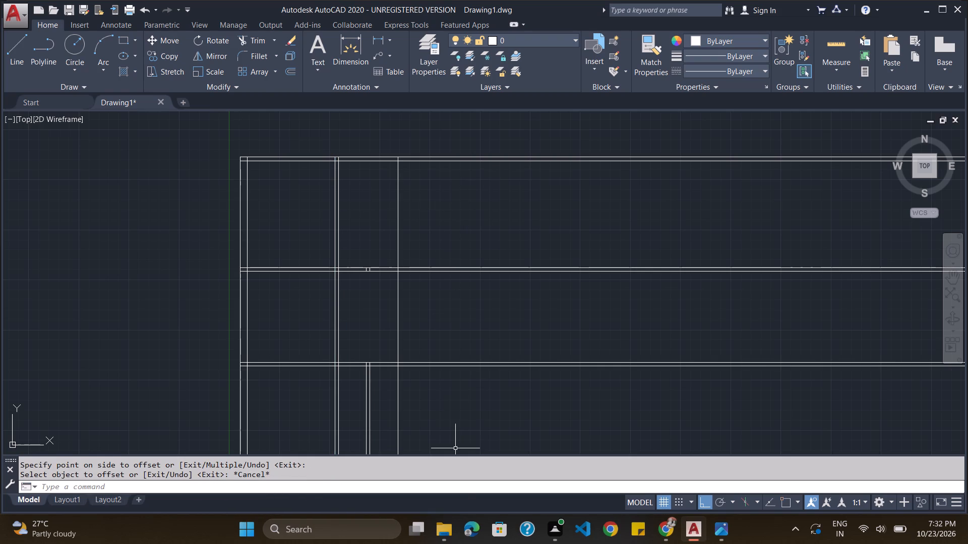
Offset the new vertical partition line 4.5" to the right to give that partition its thickness.
click(470, 490)
key(o)
key(Return)
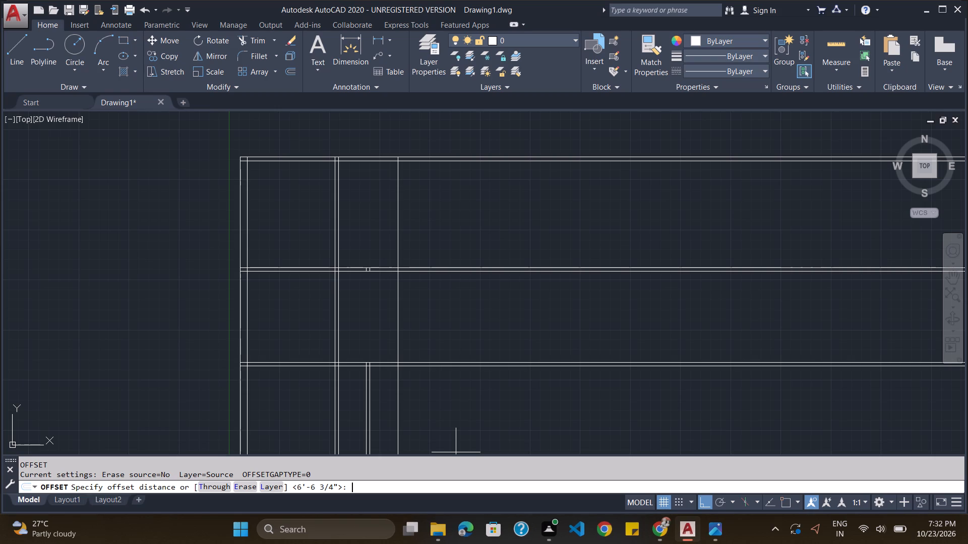
text(4.5")
key(Return)
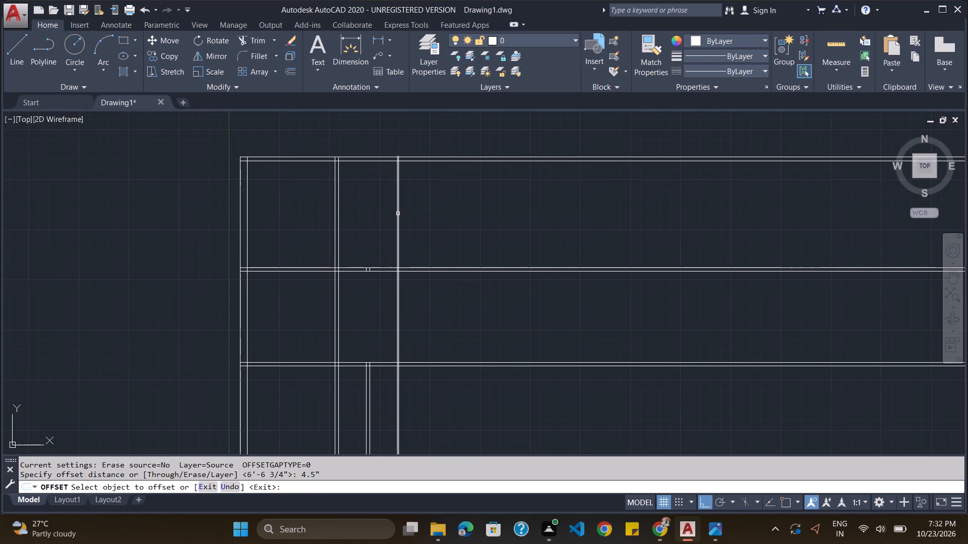
click(398, 214)
click(435, 216)
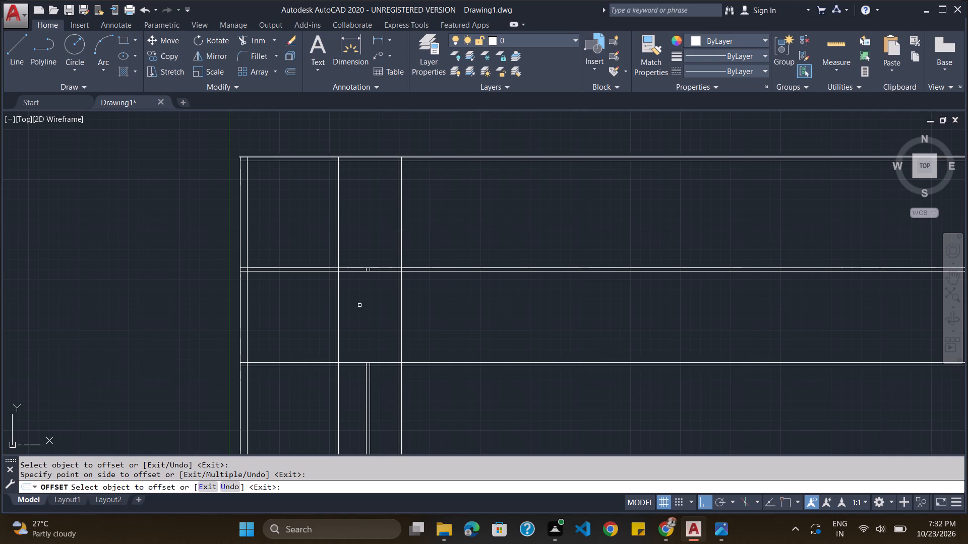
scroll(337, 345, down, 3)
scroll(346, 398, up, 2)
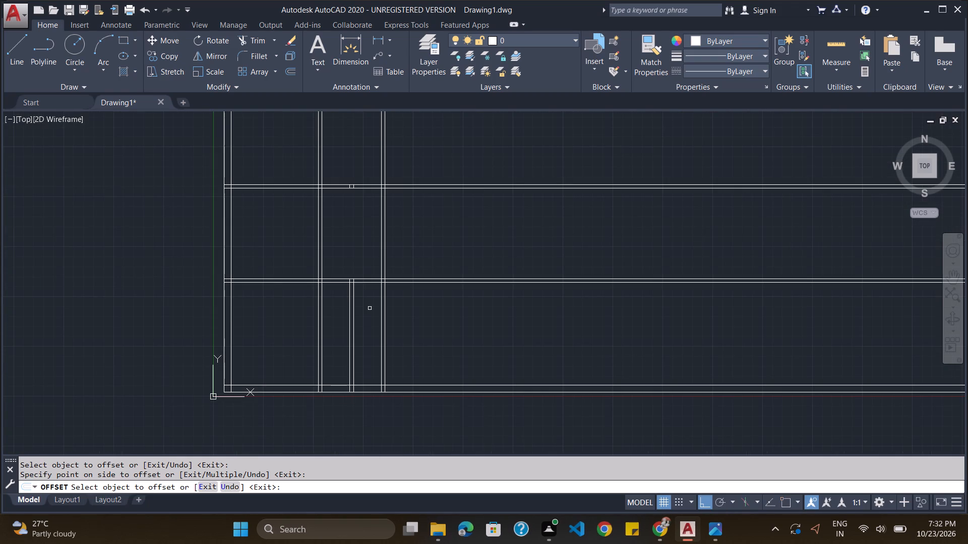
key(Escape)
Trim both lines of the new vertical partition between the lowest horizontal partition and the outer bottom wall.
text(trim)
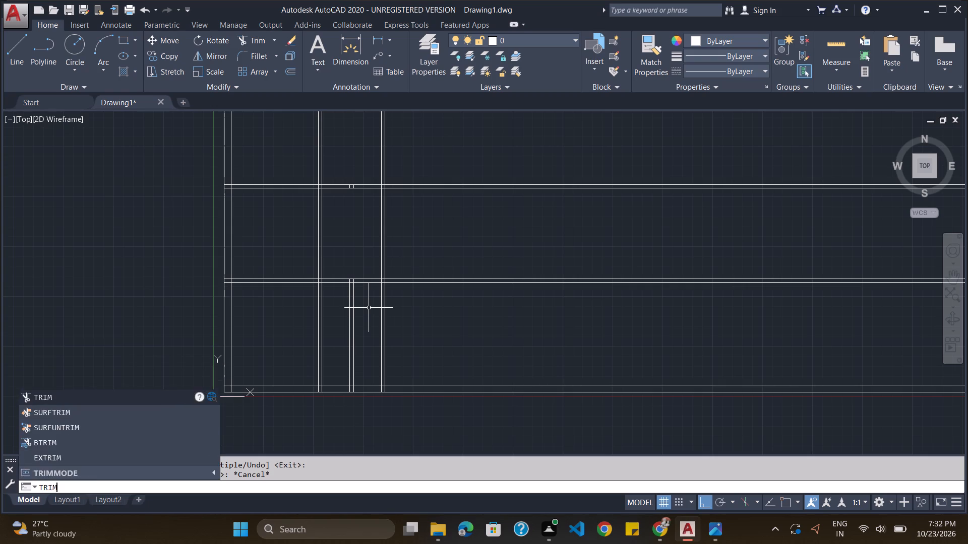
key(Return)
key(Return)
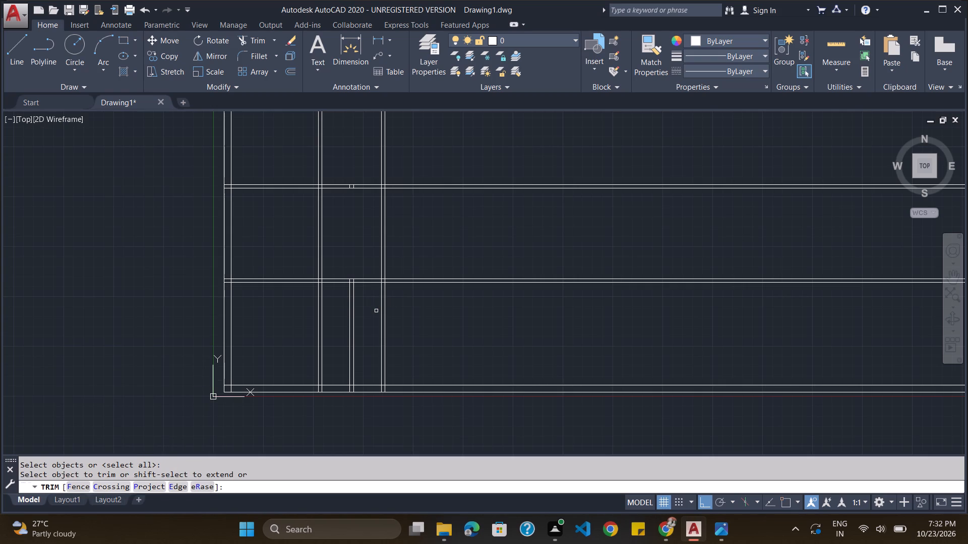
click(382, 311)
click(385, 310)
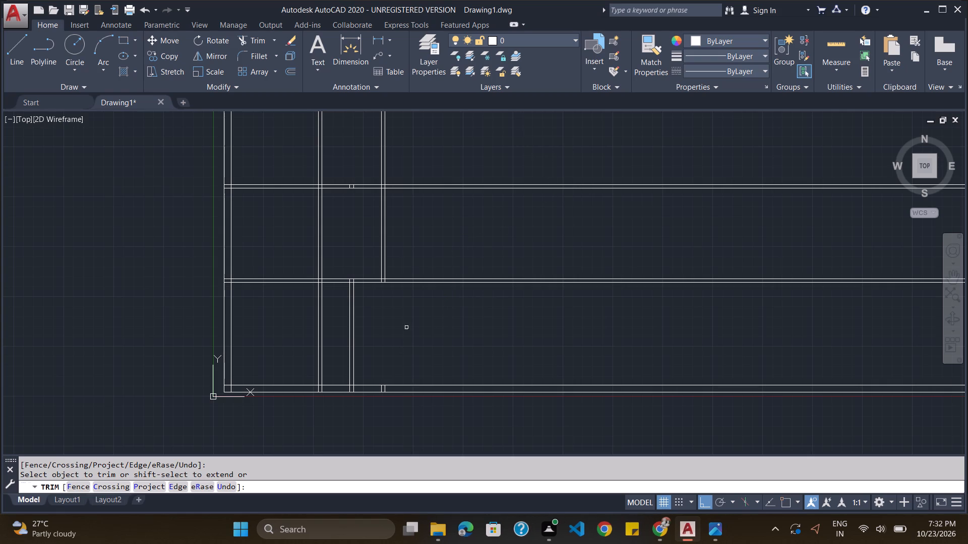
click(355, 485)
key(Escape)
Offset the left line of the short vertical partition in the bottom row 8.20' to the right.
key(o)
key(Return)
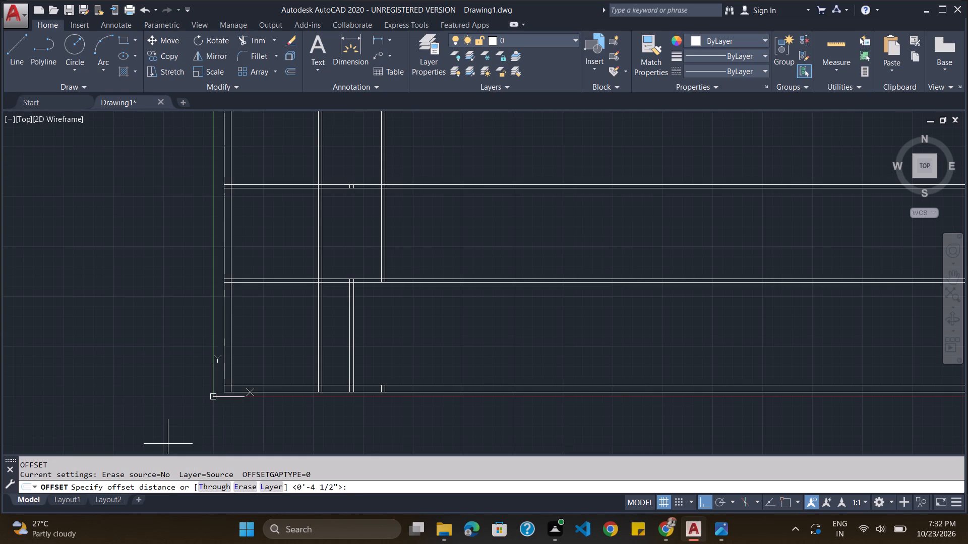
key(8)
key(period)
text(20')
key(Return)
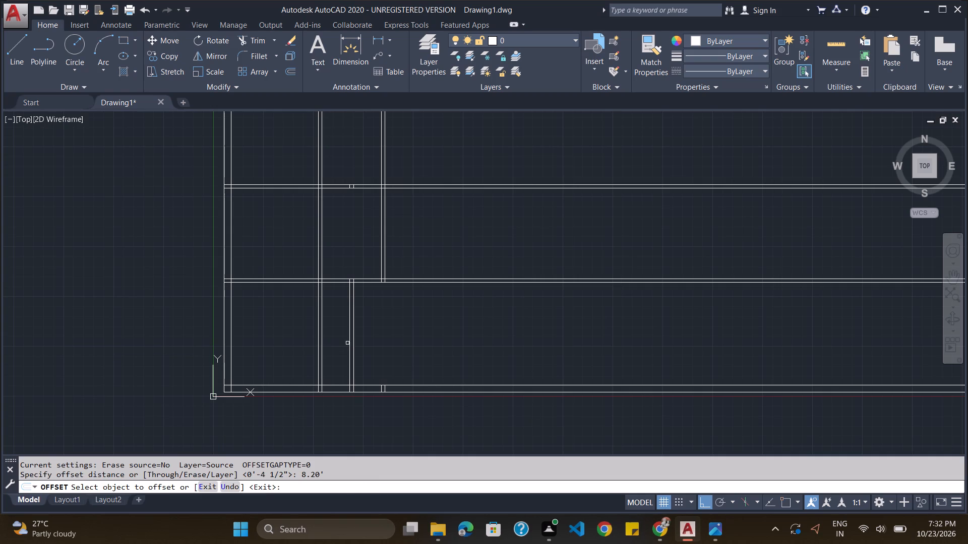
click(350, 342)
click(440, 326)
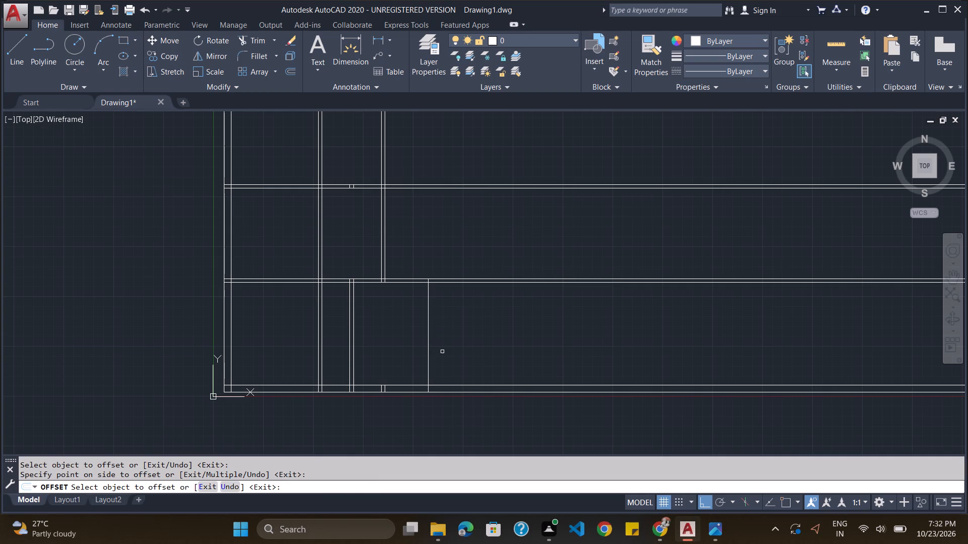
scroll(438, 354, down, 2)
scroll(438, 354, up, 1)
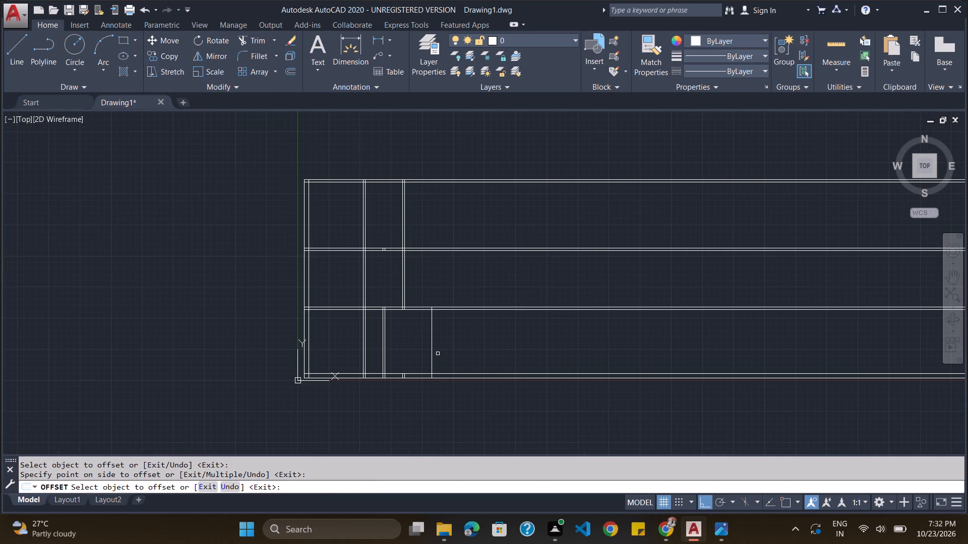
scroll(438, 354, up, 1)
scroll(438, 354, down, 1)
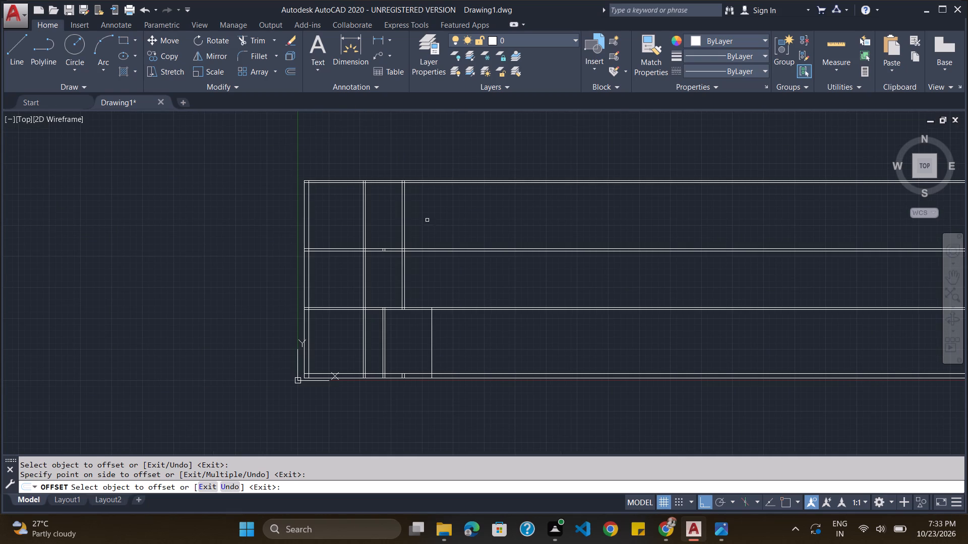
key(Escape)
Offset the new bottom-row partition line 4.5" to the left to give that partition its thickness.
click(407, 483)
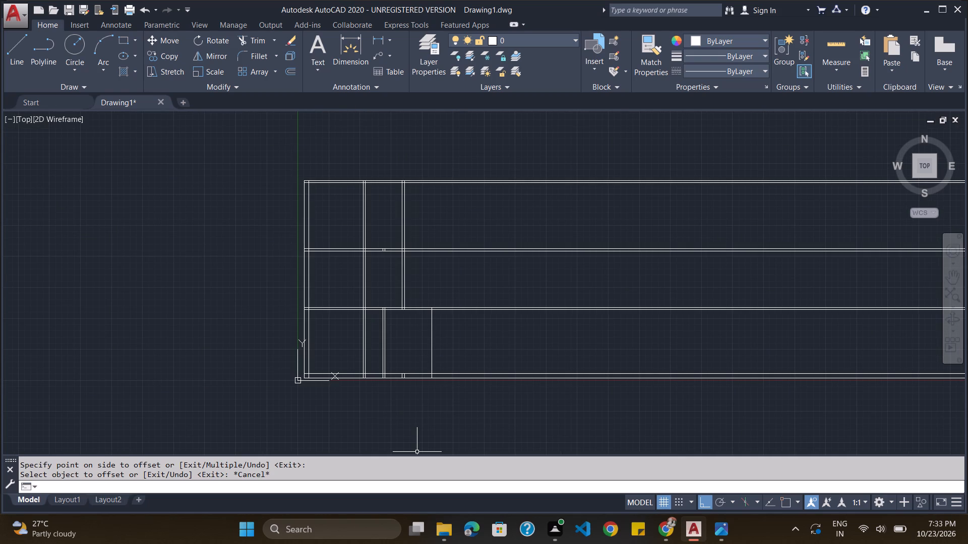
key(o)
key(Return)
text(4.5")
key(Return)
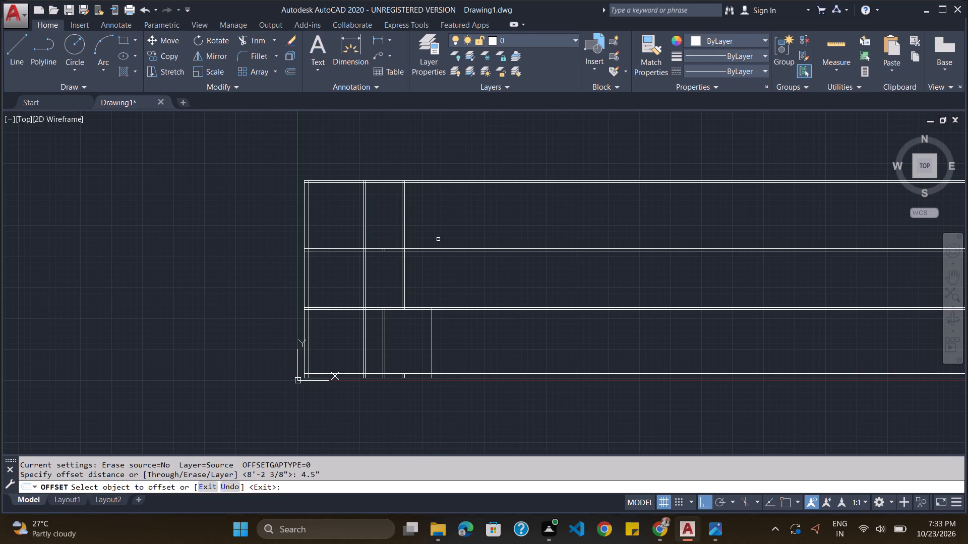
click(430, 348)
click(422, 349)
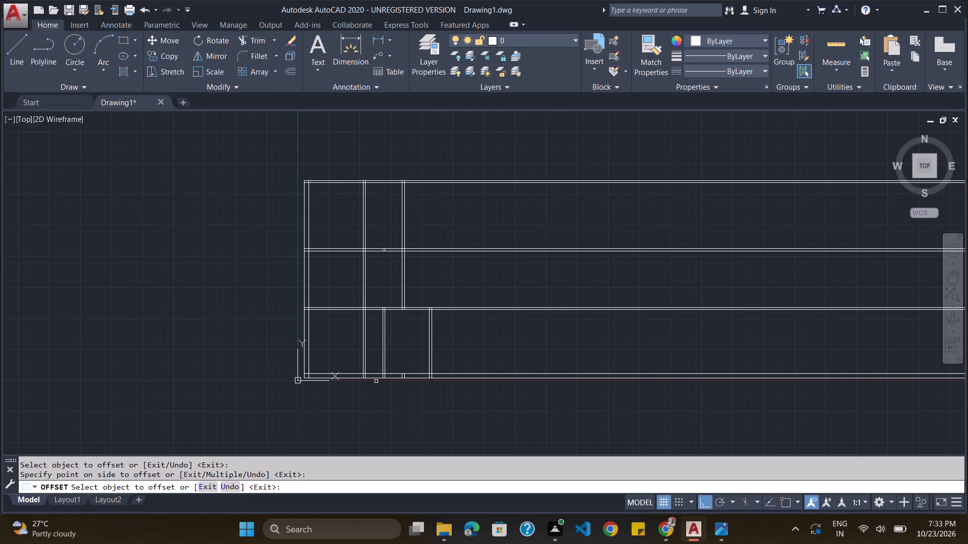
scroll(379, 389, up, 2)
key(Escape)
Trim the inner bottom wall line within the newest partition and the outer bottom wall line extending to its right.
text(trim)
key(Return)
key(Return)
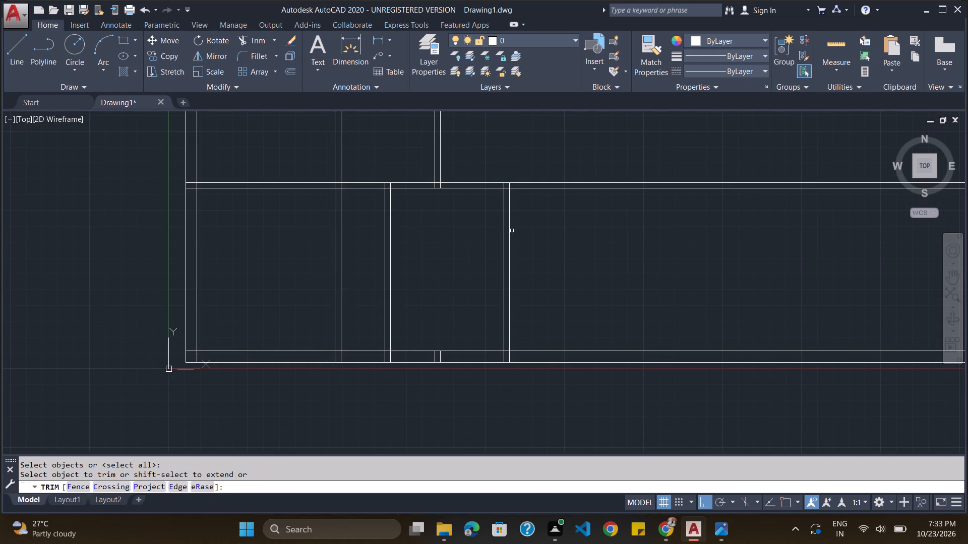
click(507, 351)
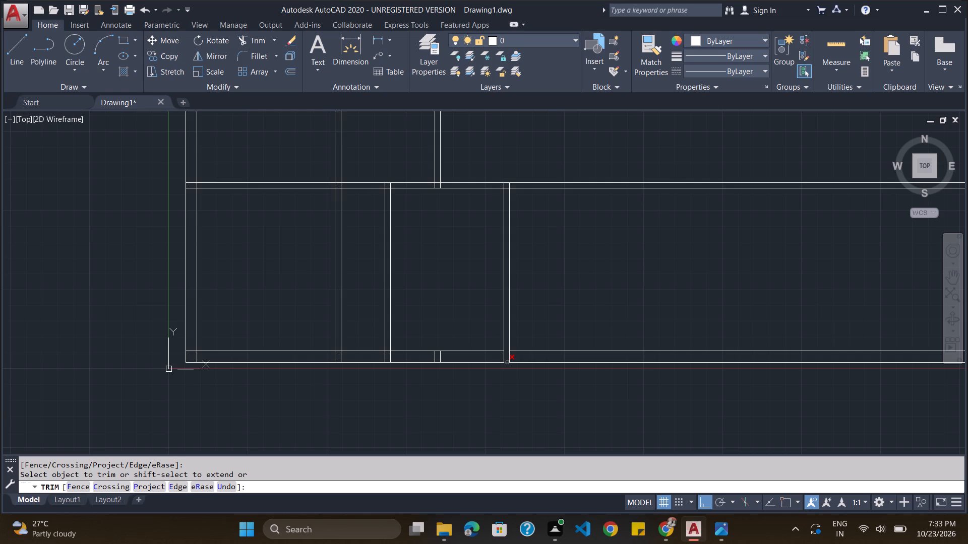
scroll(507, 248, down, 2)
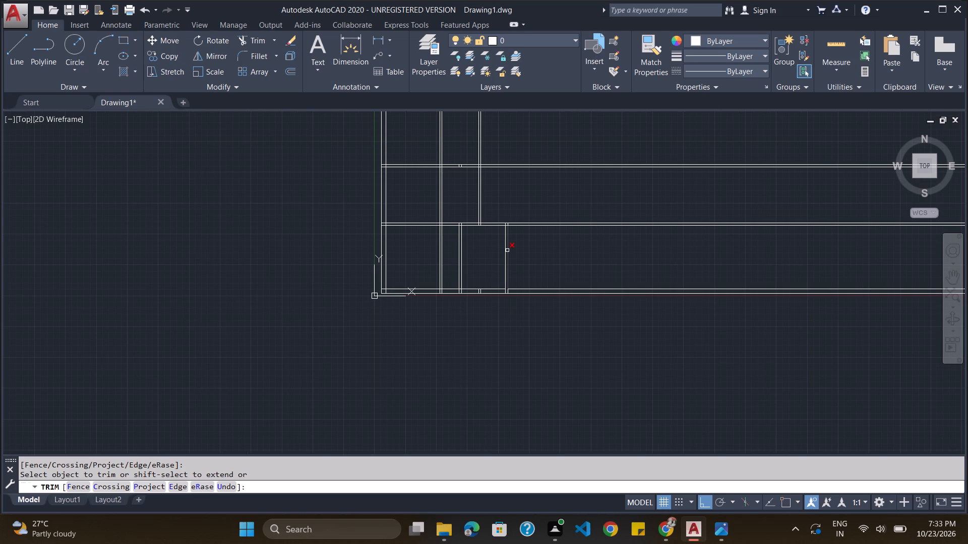
click(532, 288)
click(531, 289)
click(531, 295)
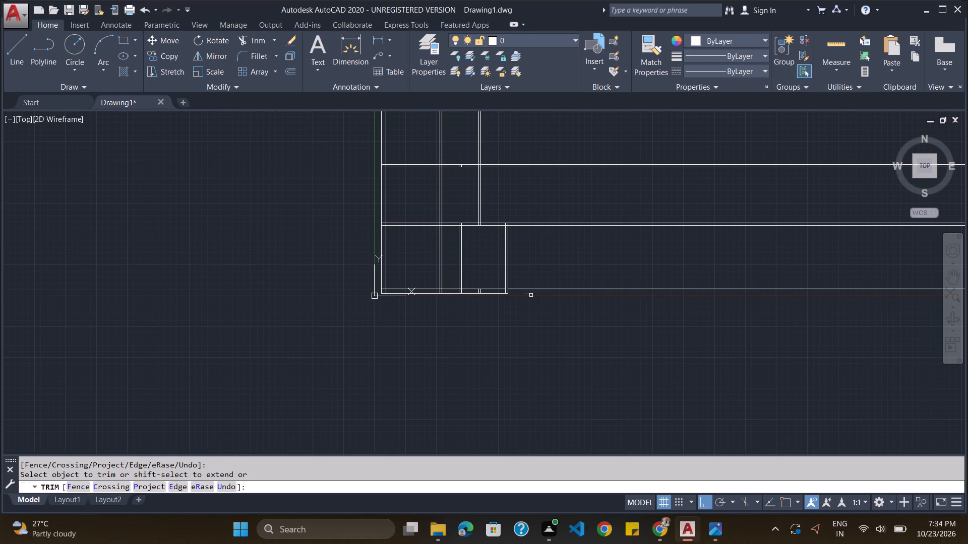
key(Escape)
Erase the leftover inner bottom wall line extending to the right of the newest bottom-row partition.
click(530, 289)
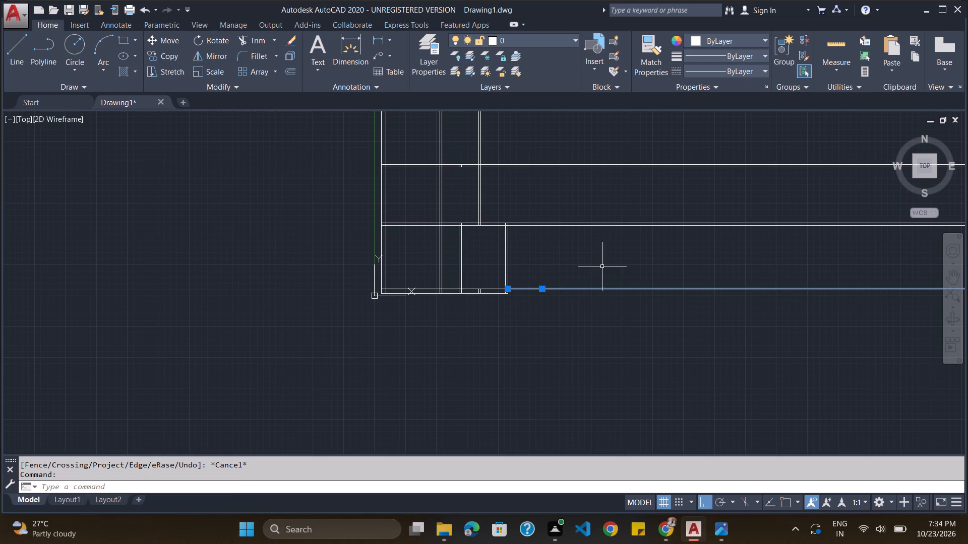
key(Delete)
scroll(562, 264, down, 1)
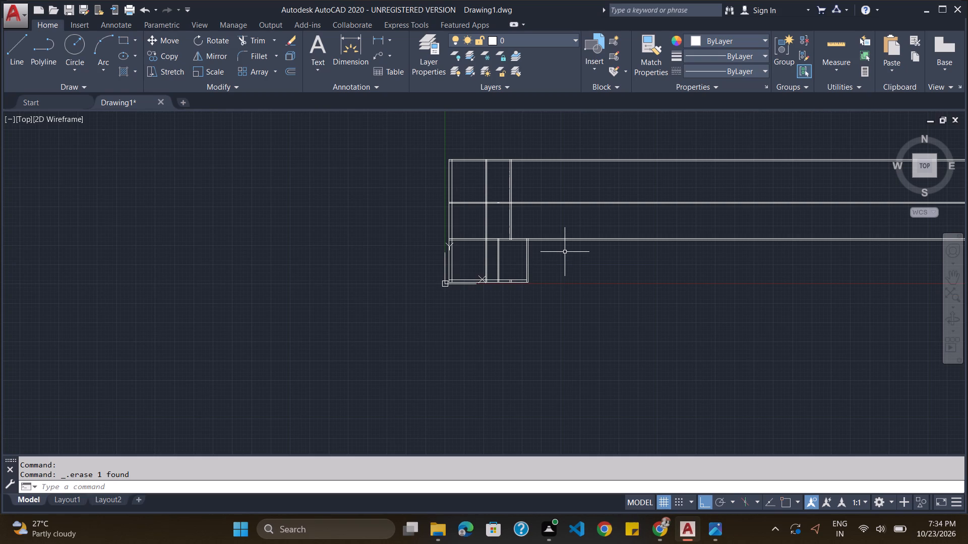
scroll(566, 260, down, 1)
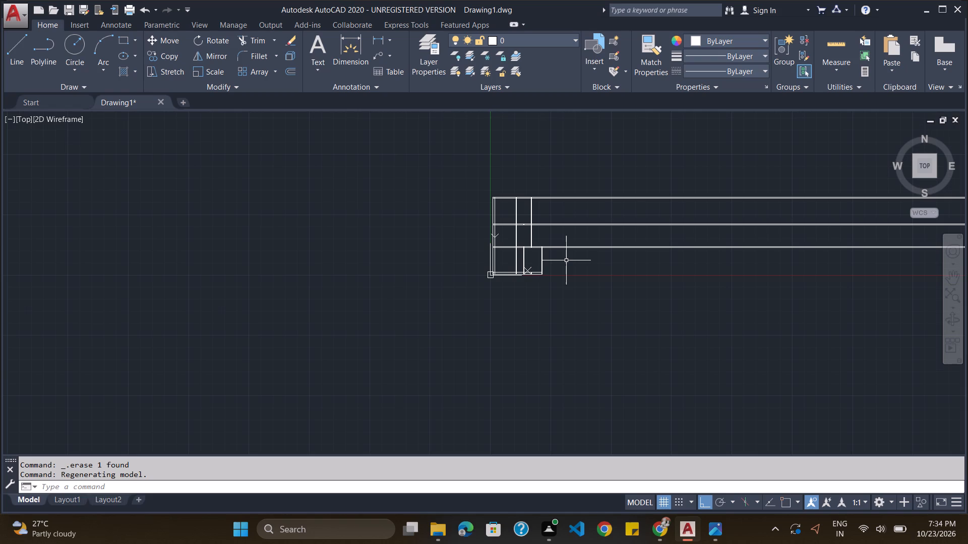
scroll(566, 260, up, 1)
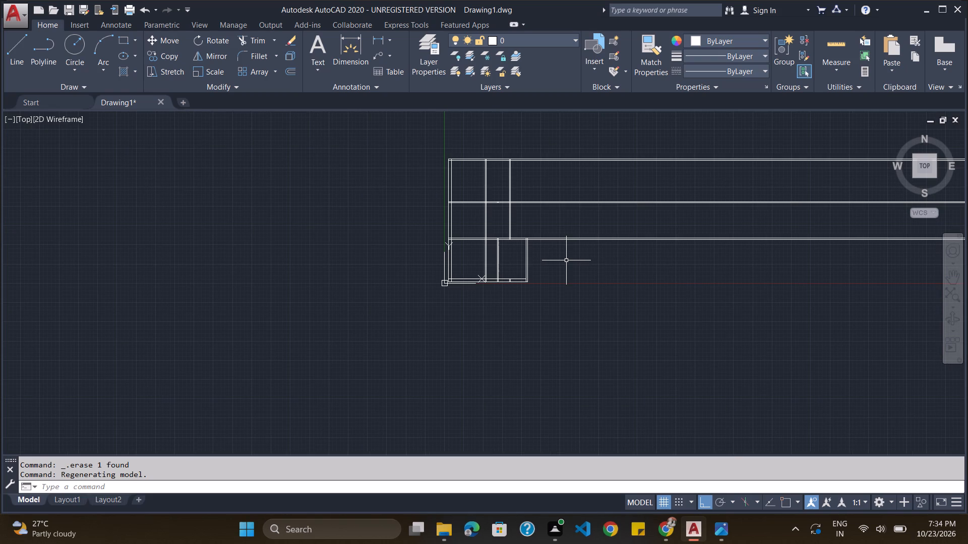
Offset the left line of the long vertical partition spanning the upper two rows 14.76' to the right.
scroll(562, 213, up, 1)
key(Escape)
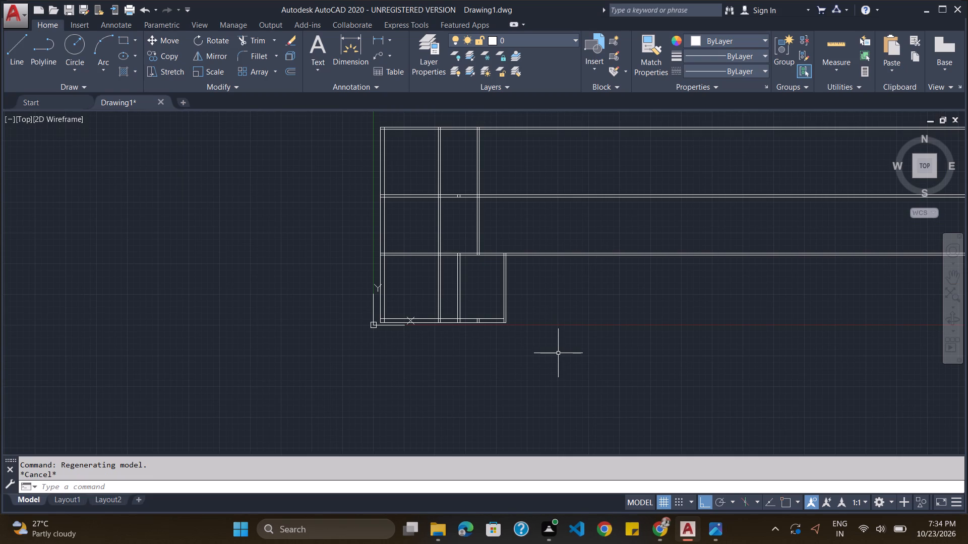
click(485, 491)
key(o)
key(Return)
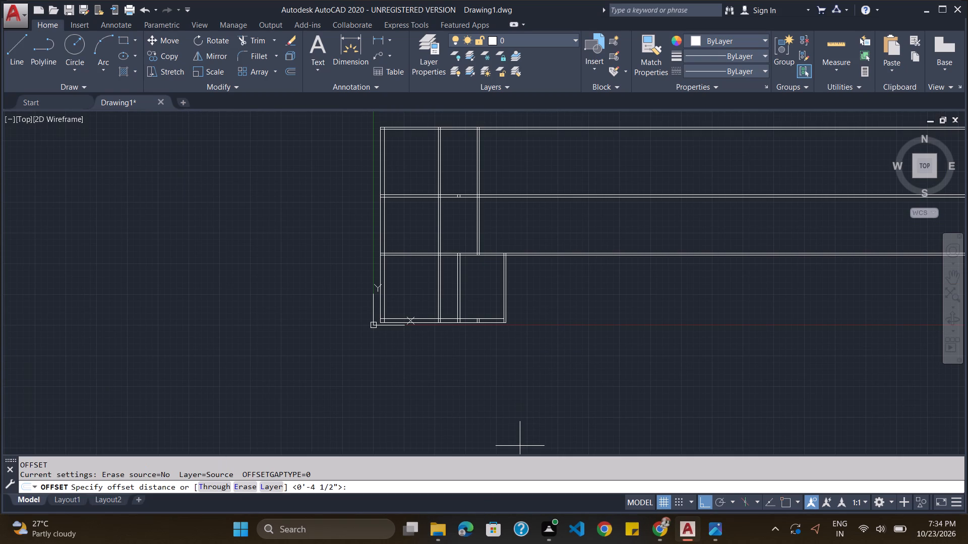
text(14)
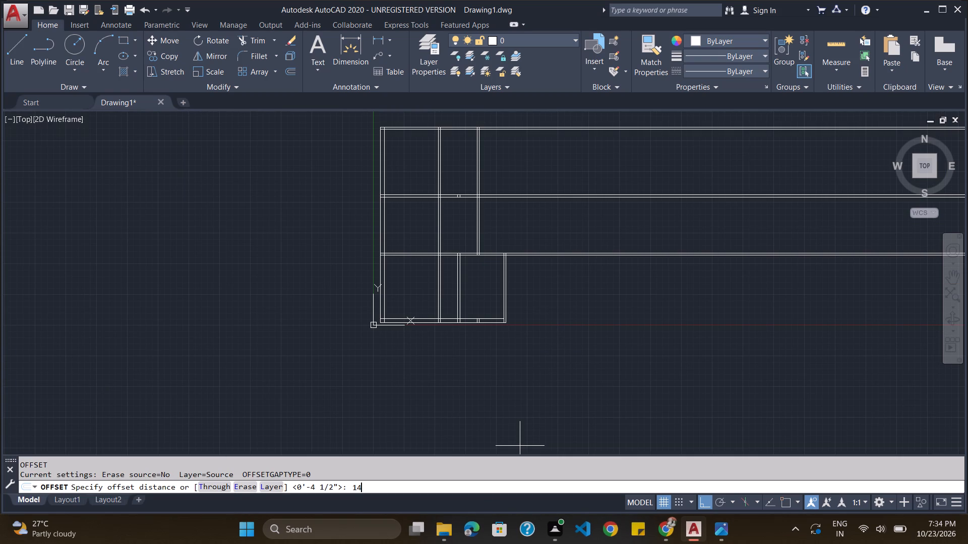
text(.76')
key(Return)
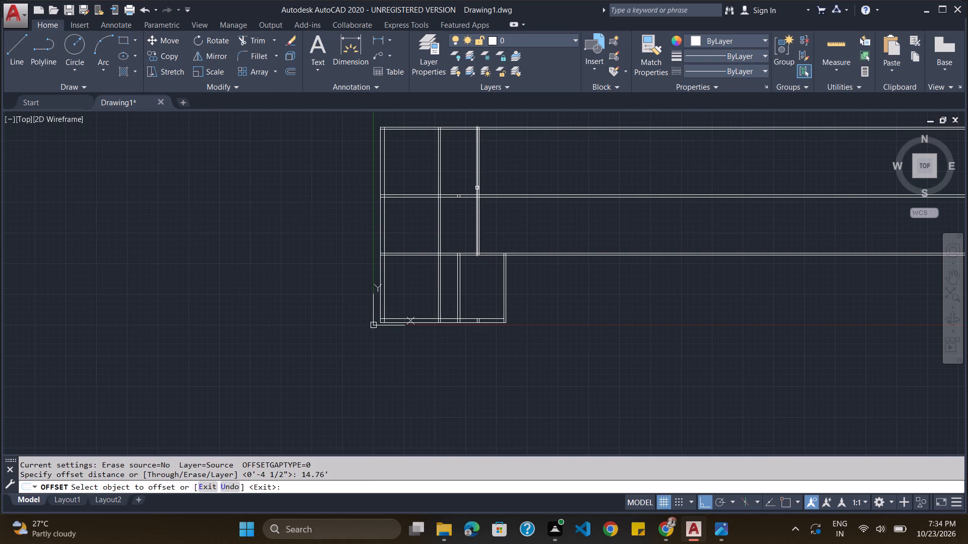
click(477, 188)
click(618, 179)
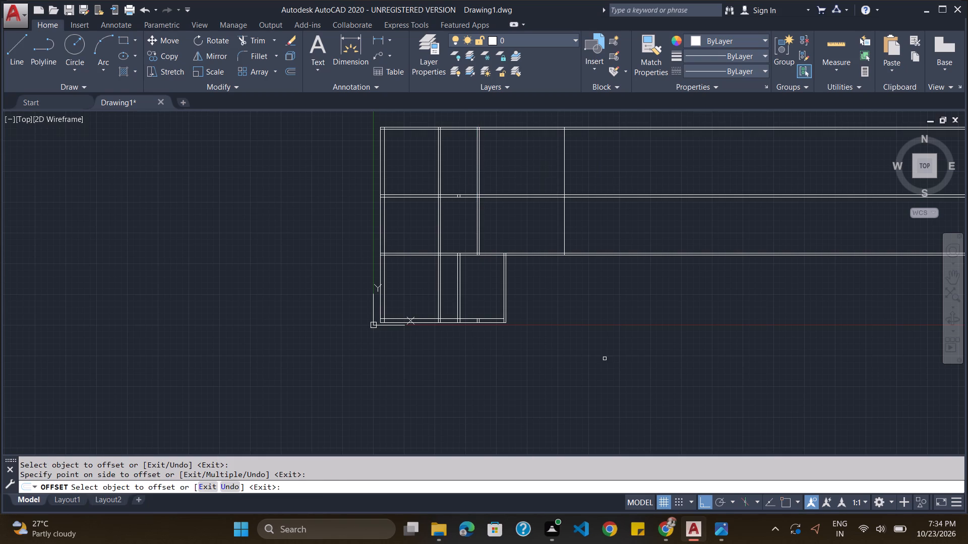
key(Escape)
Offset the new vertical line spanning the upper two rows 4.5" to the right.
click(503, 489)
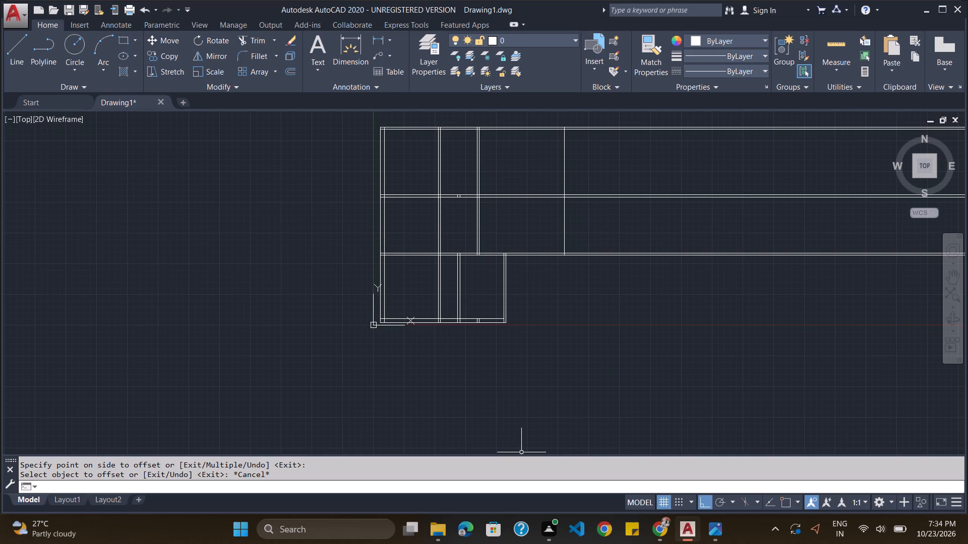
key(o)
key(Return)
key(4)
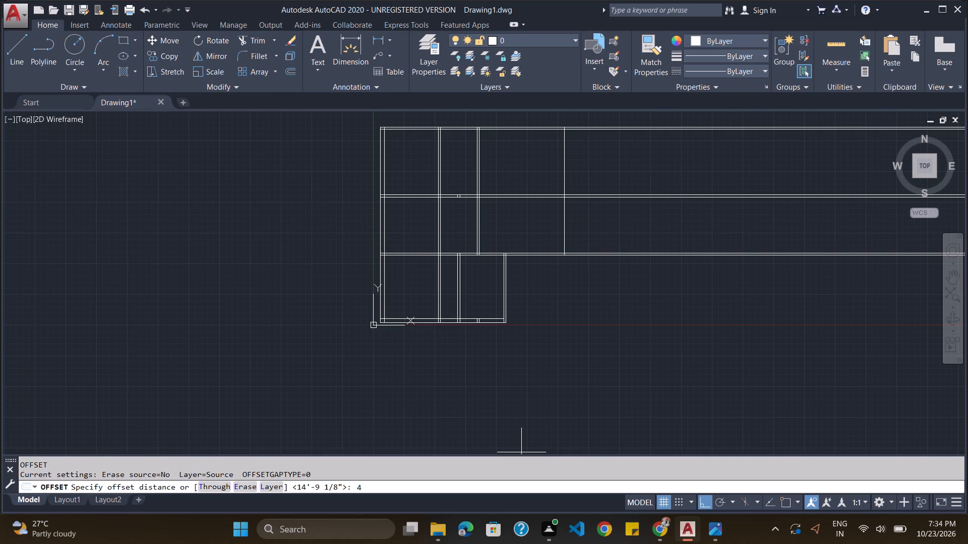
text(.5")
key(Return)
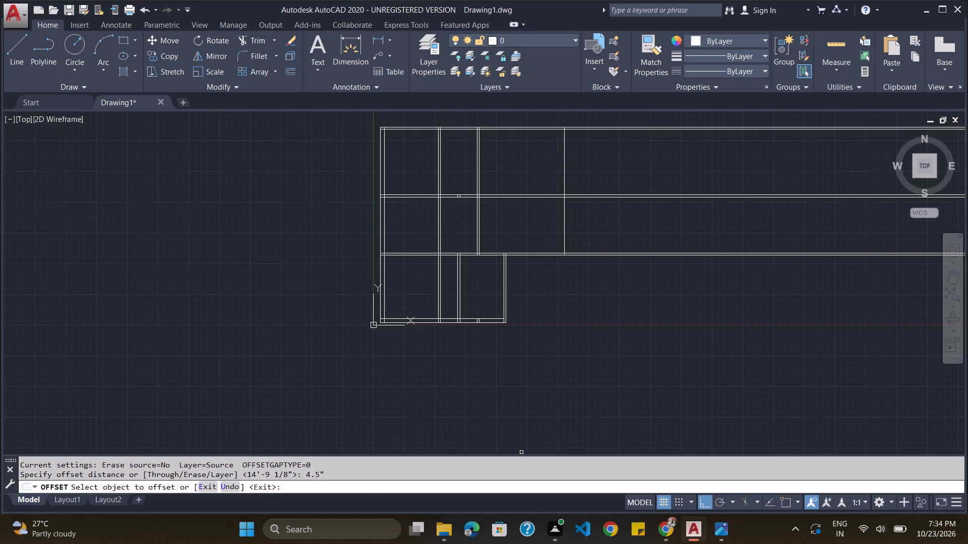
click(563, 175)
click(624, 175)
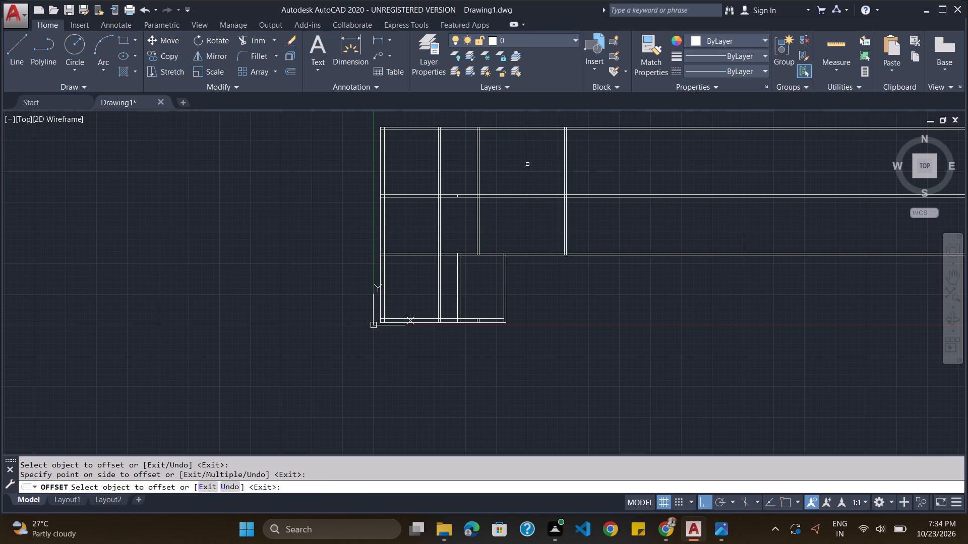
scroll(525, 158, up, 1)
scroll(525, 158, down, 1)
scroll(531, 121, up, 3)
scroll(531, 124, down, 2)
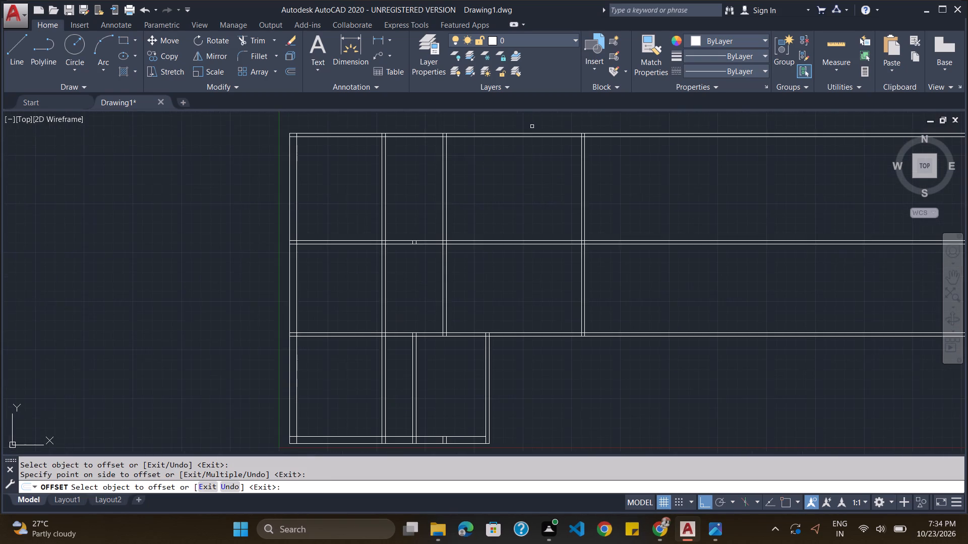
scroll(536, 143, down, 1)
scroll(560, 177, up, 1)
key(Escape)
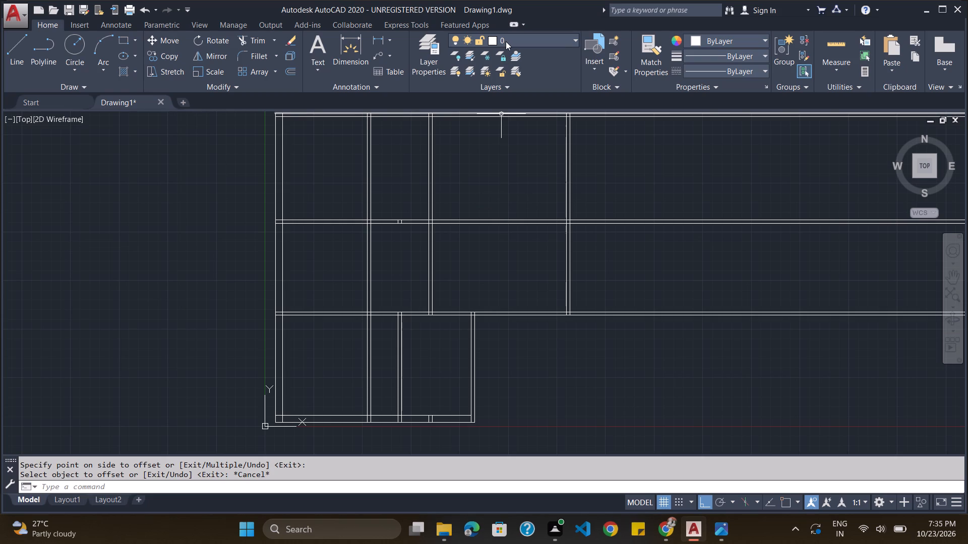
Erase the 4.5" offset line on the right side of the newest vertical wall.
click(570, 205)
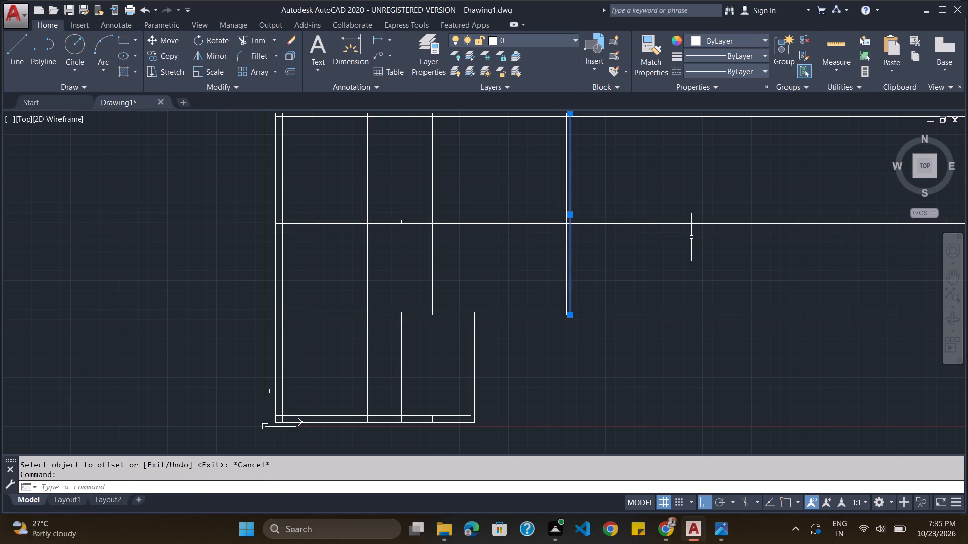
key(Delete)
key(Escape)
Offset the remaining rightmost vertical line in the upper two rows 9" to the right to give that wall its thickness.
key(o)
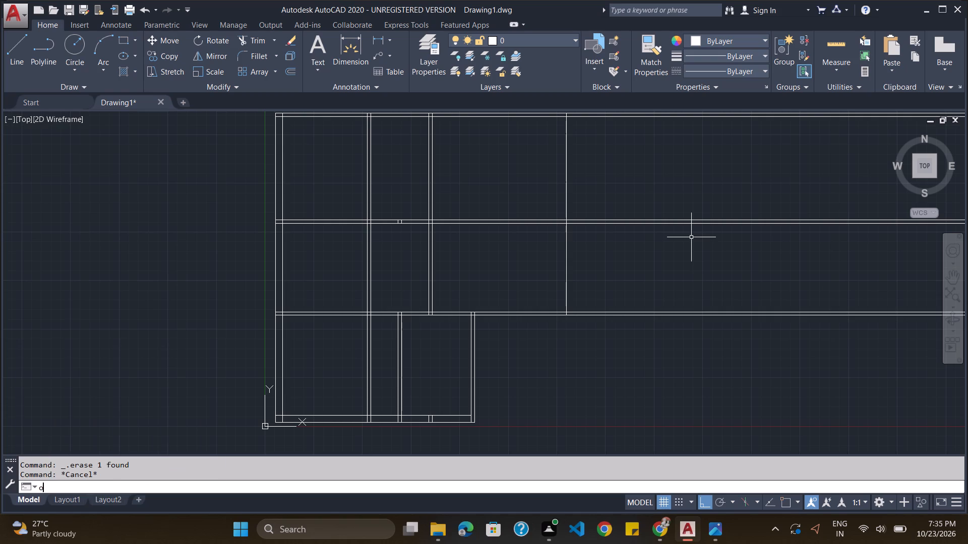
key(Return)
text(9")
key(Return)
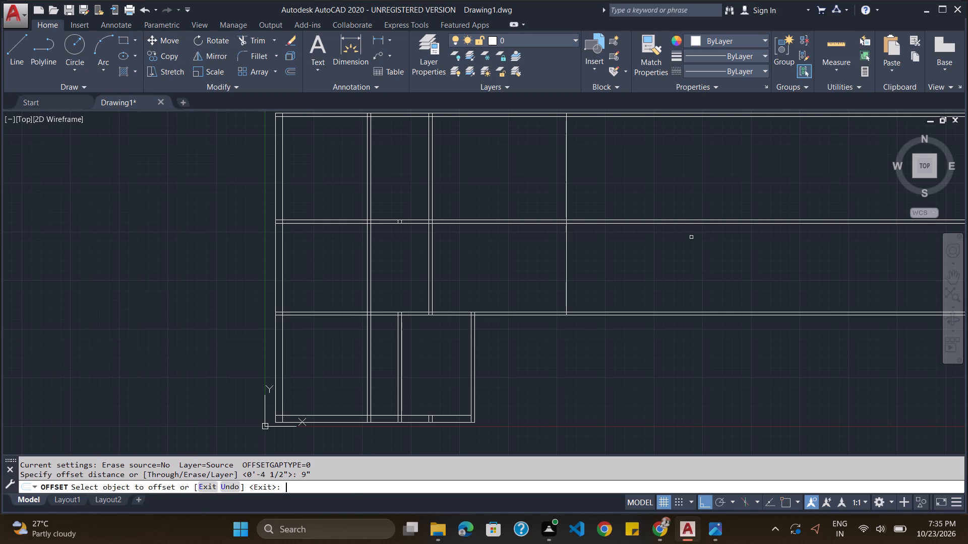
click(567, 183)
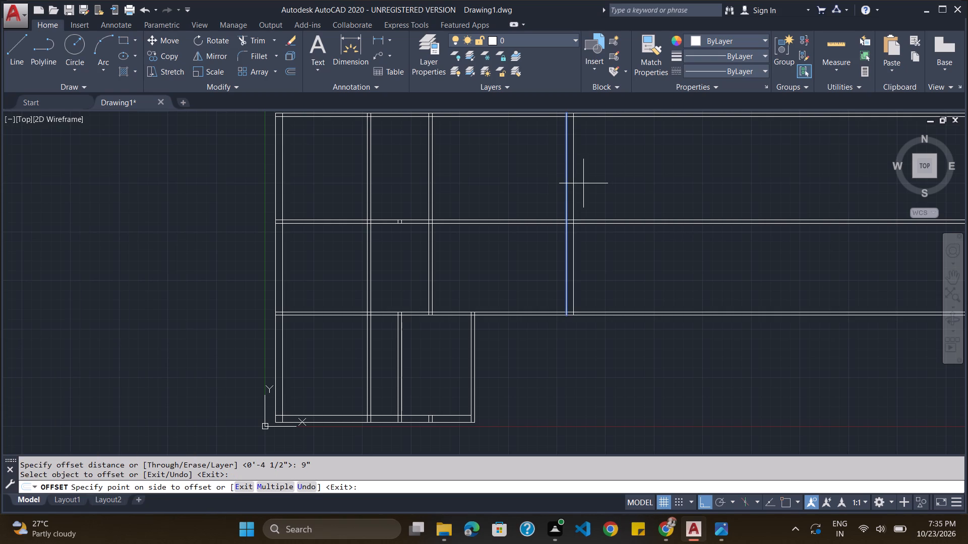
click(602, 183)
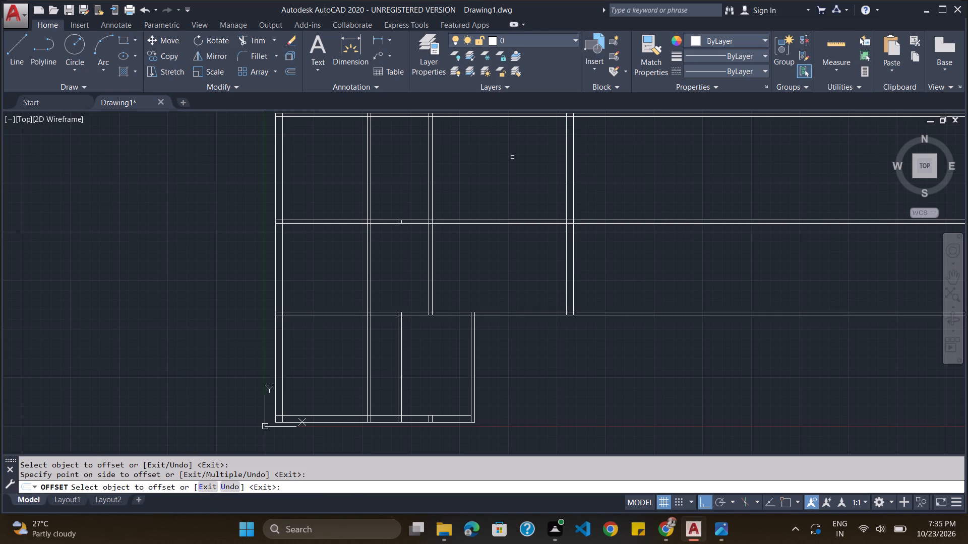
scroll(518, 238, down, 1)
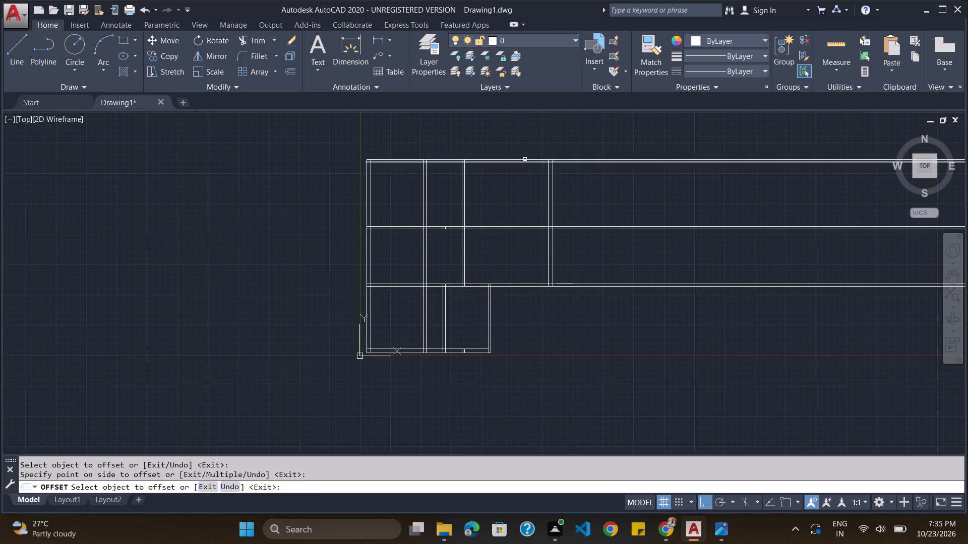
scroll(525, 156, up, 1)
scroll(525, 157, down, 1)
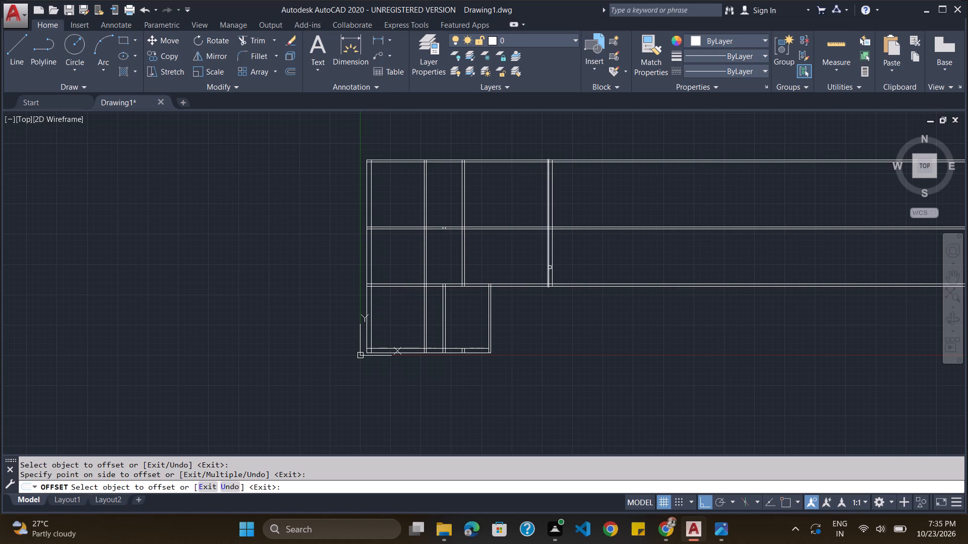
key(Escape)
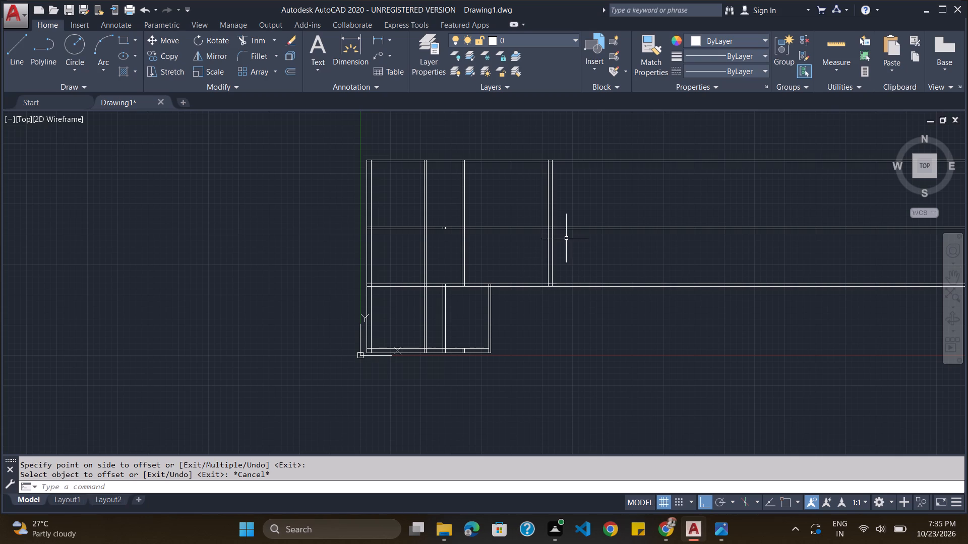
Trim both lines of the 9" vertical wall across the middle row, between the two horizontal partitions.
text(tro)
key(BackSpace)
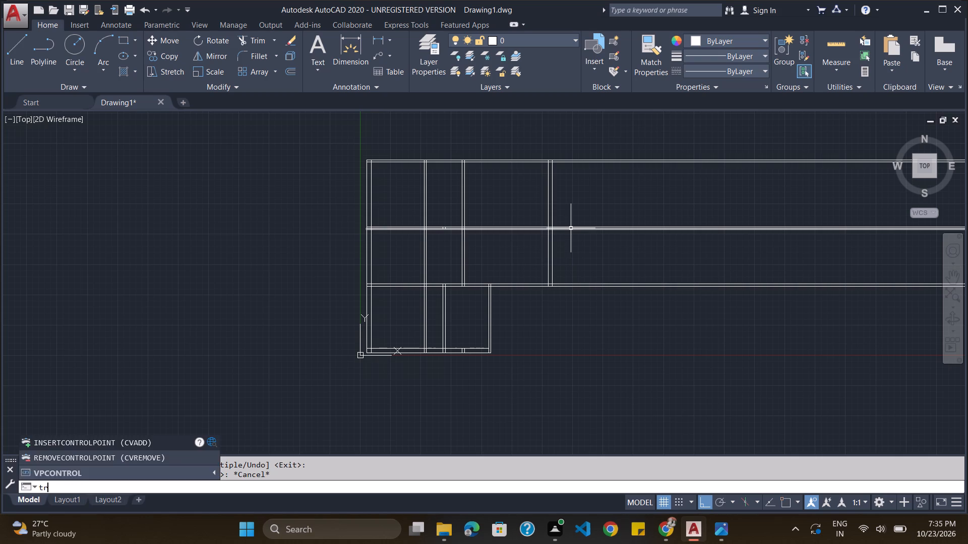
text(im)
key(Return)
key(Return)
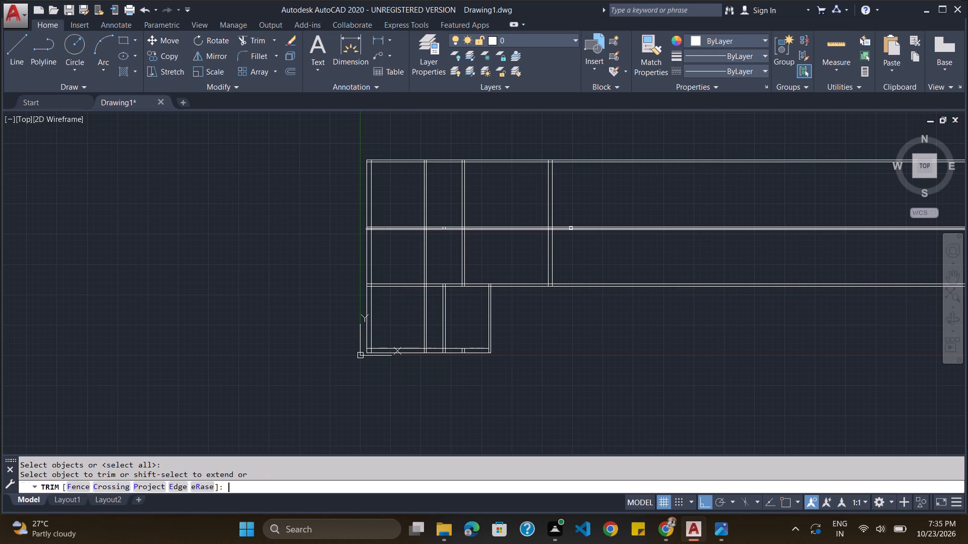
click(550, 241)
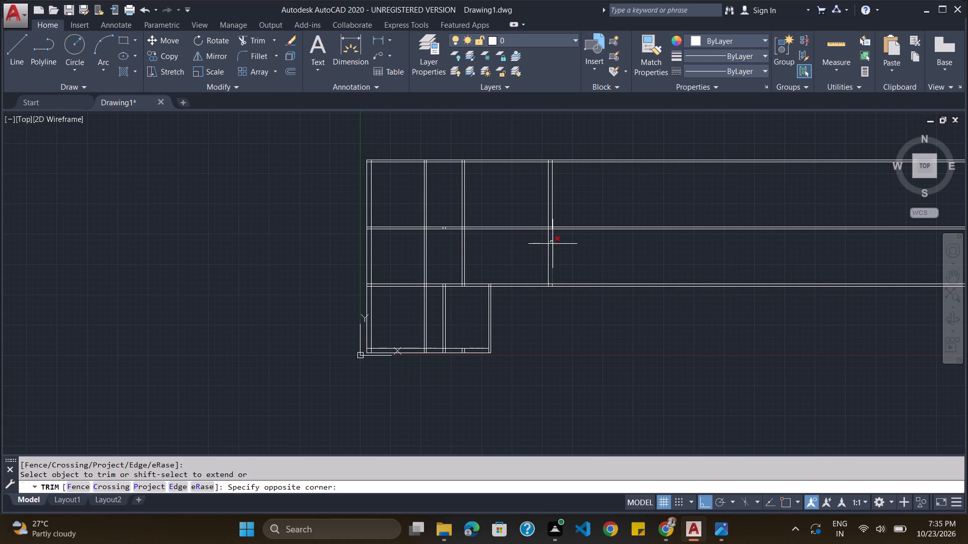
click(553, 244)
click(549, 248)
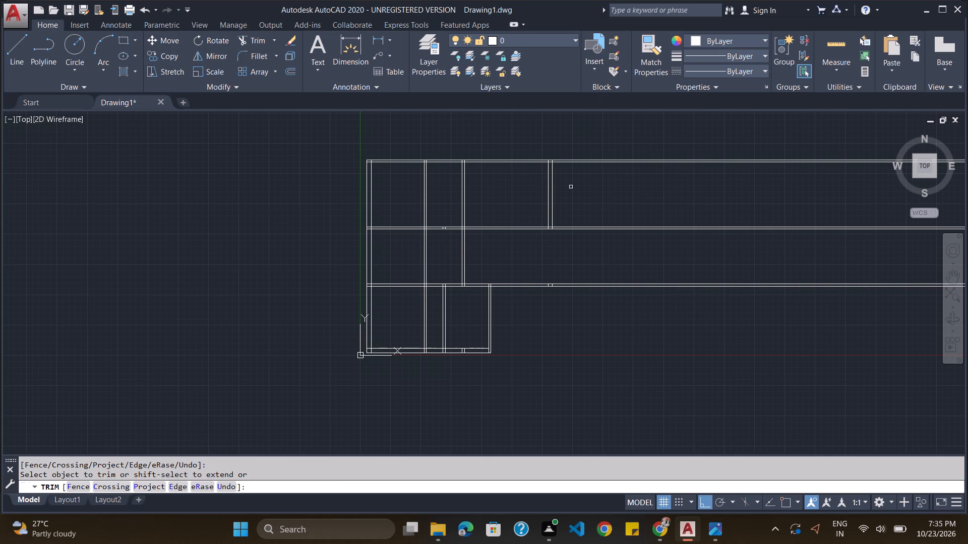
key(Escape)
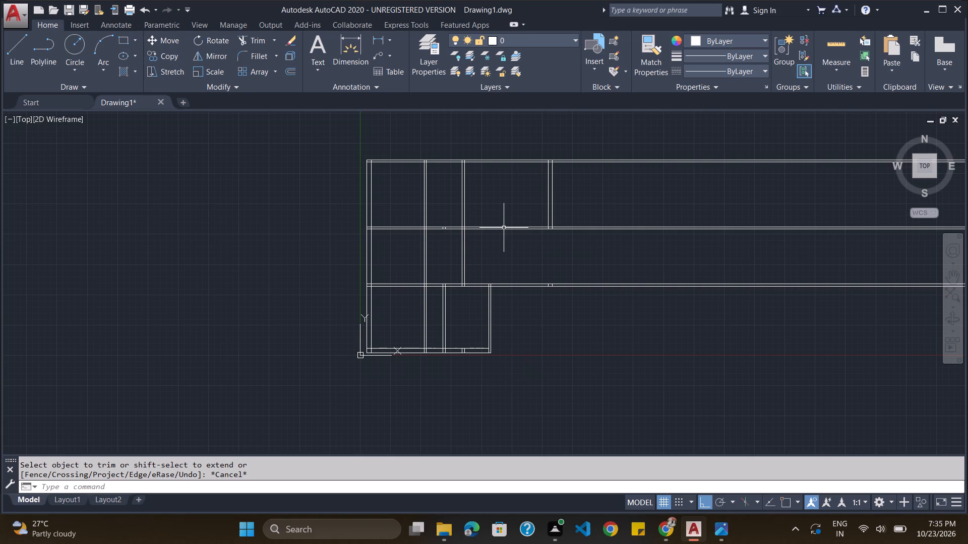
Trim both lines of the upper horizontal partition between the long vertical partition and the 9" wall.
key(y)
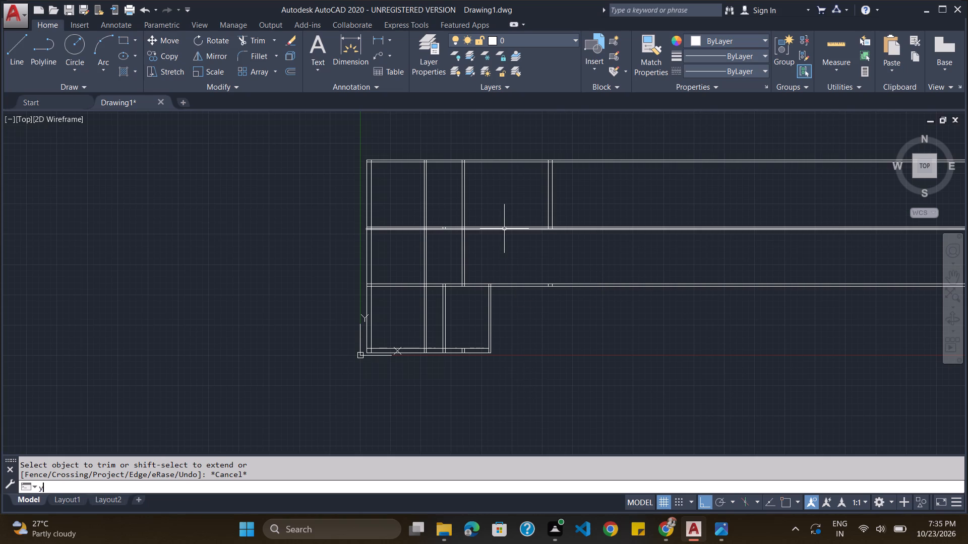
key(BackSpace)
text(trim)
key(Return)
key(Return)
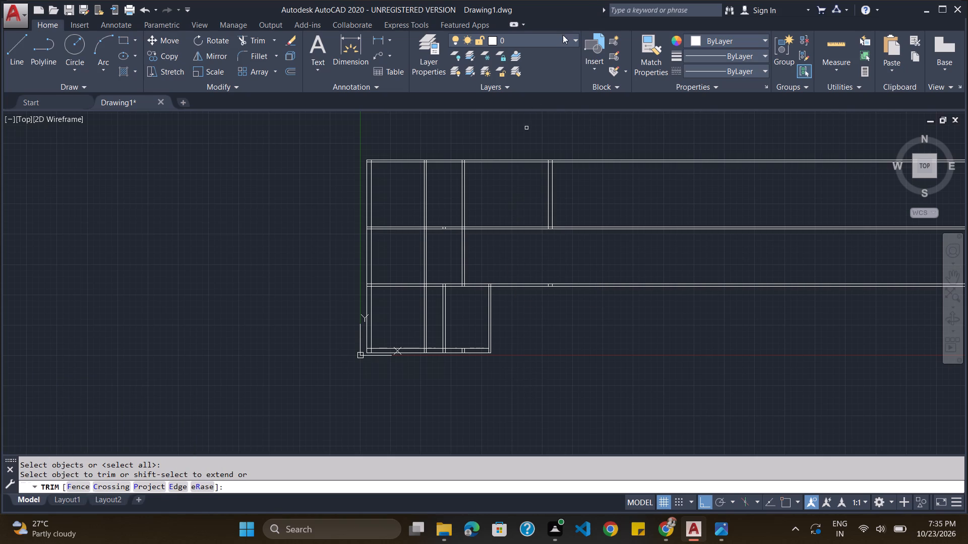
click(513, 226)
click(512, 228)
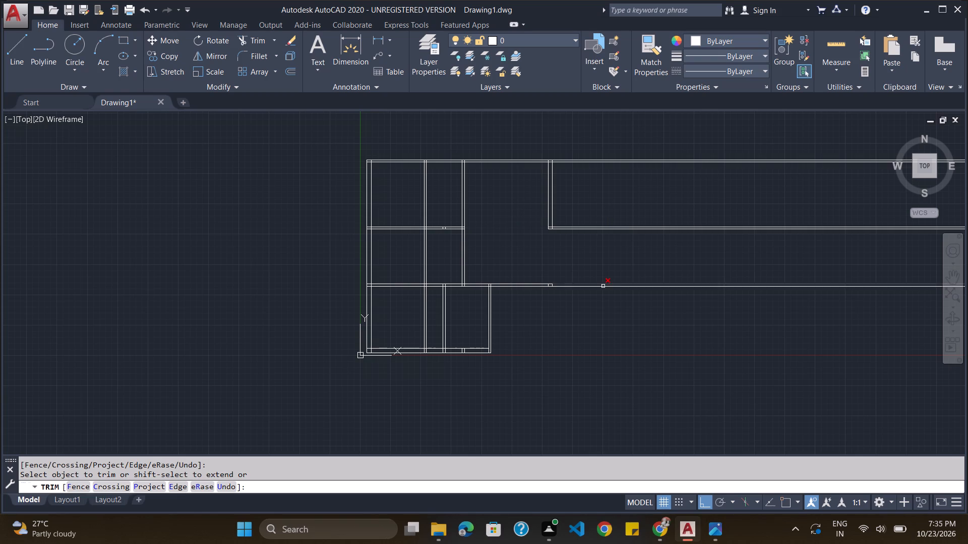
scroll(620, 200, up, 1)
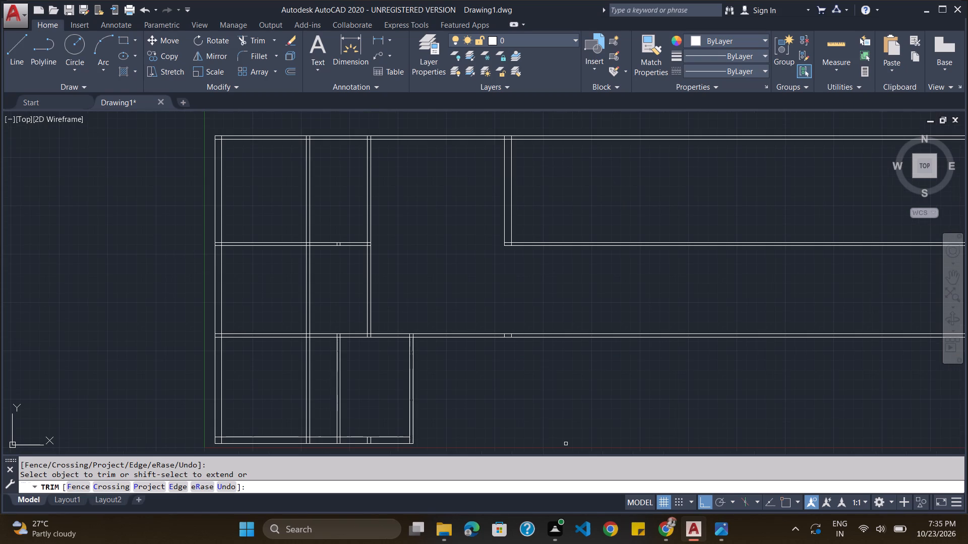
click(556, 492)
key(Escape)
Offset the left line of the 9" vertical wall in the top row 13.12' to the right.
key(o)
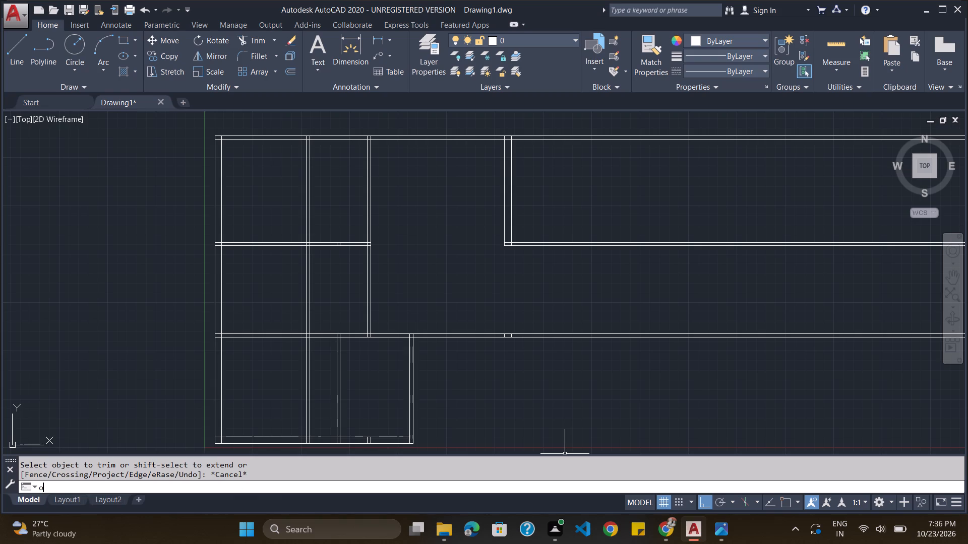
key(Return)
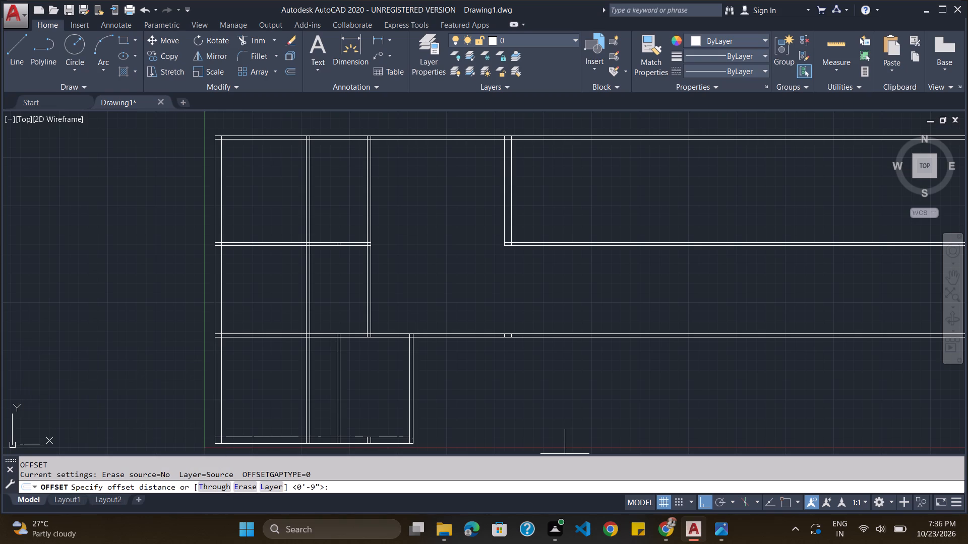
text(13.12)
key(apostrophe)
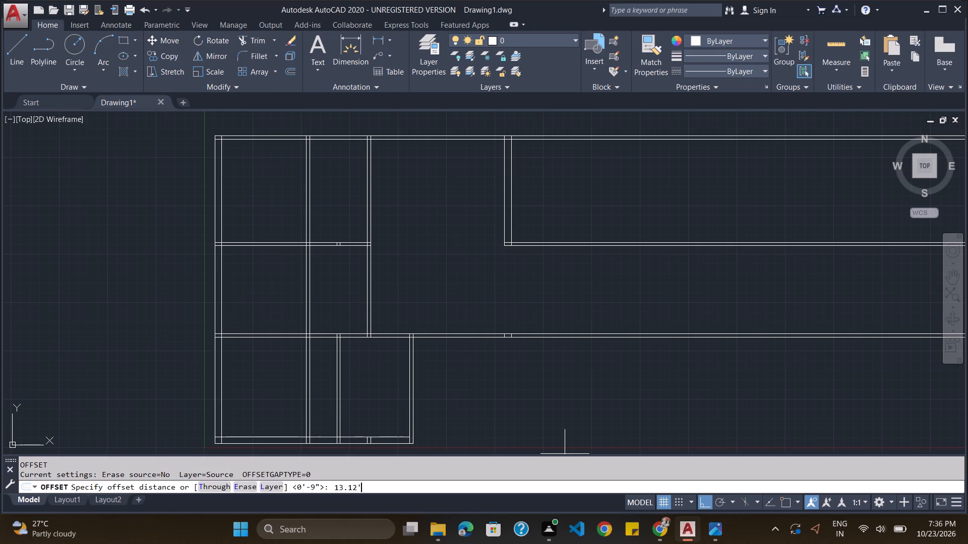
key(Return)
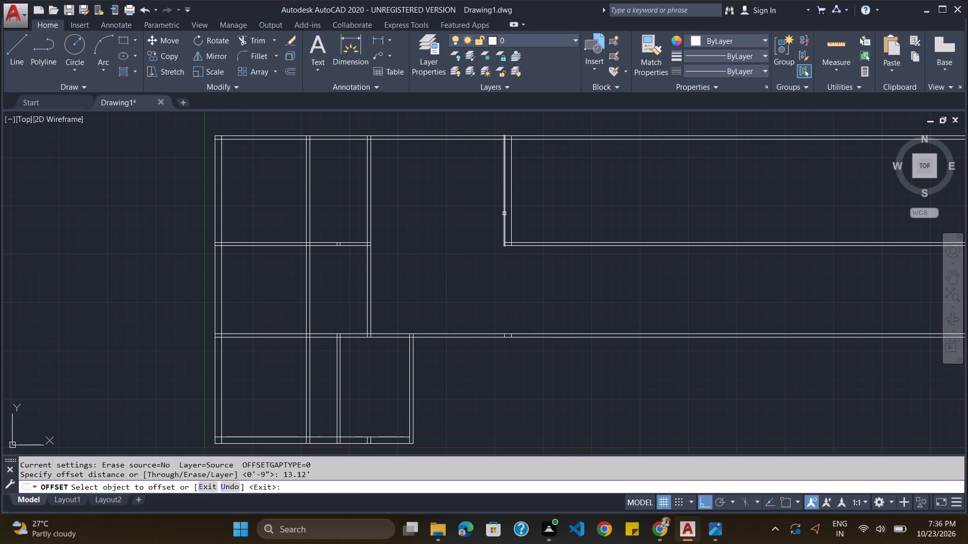
click(504, 214)
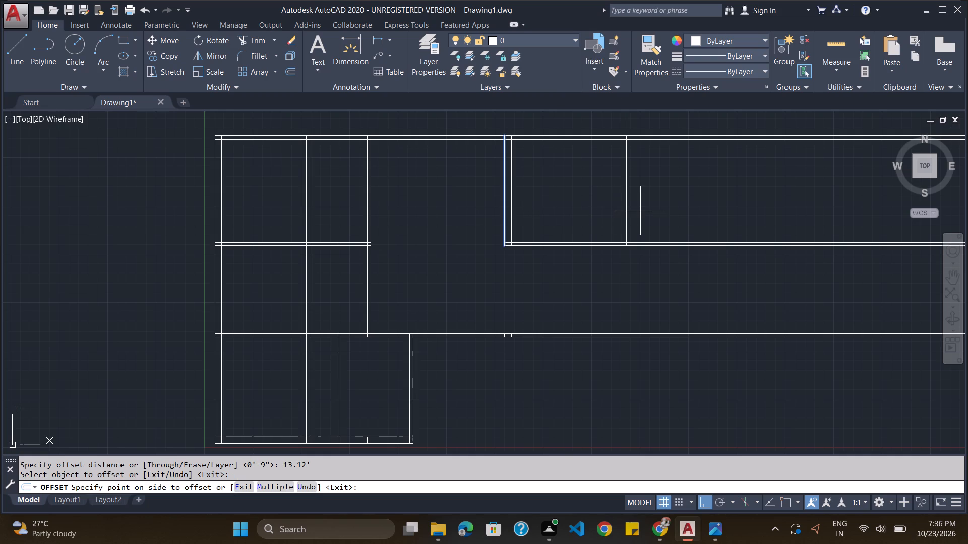
click(640, 211)
key(Escape)
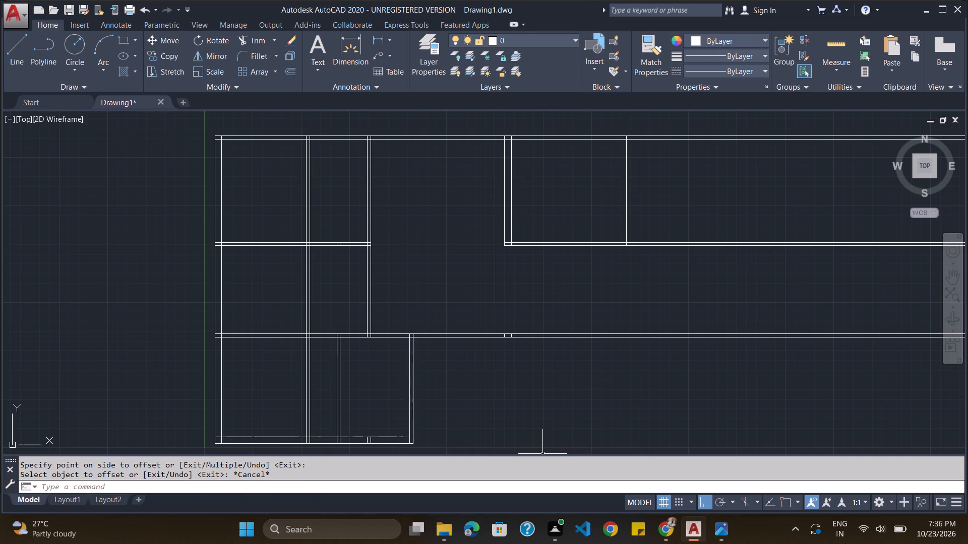
Offset the new vertical line 4.5" to the right to give that wall its thickness.
click(525, 490)
key(o)
key(Return)
text(4.5")
key(Return)
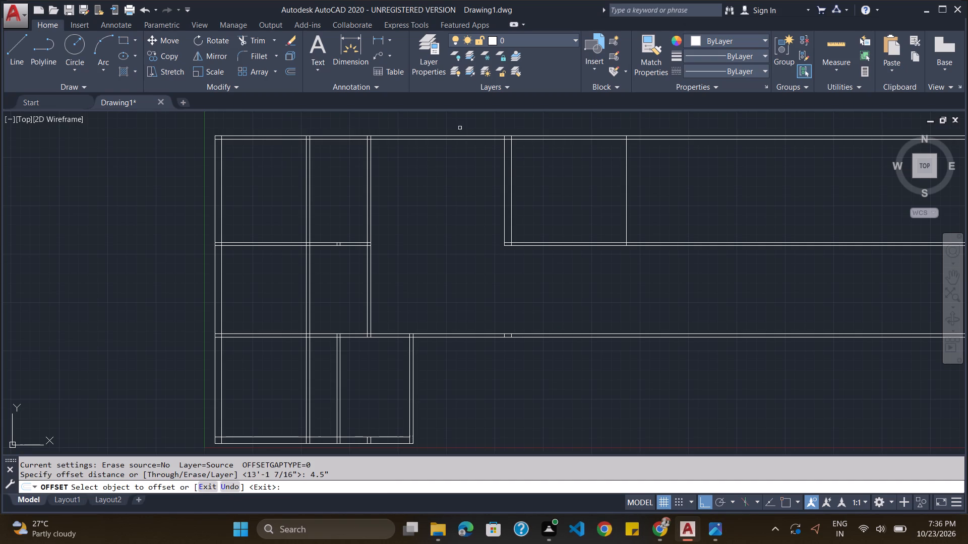
click(627, 211)
click(657, 208)
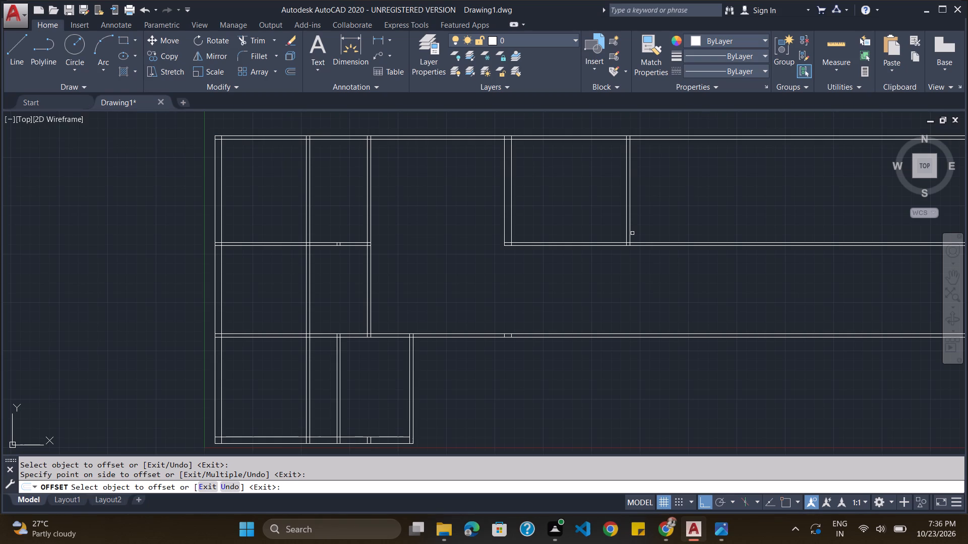
key(Escape)
Extend both lines of the new 4.5" vertical wall down across the middle row to the lower horizontal partition.
text(tr)
text(im)
key(Return)
key(Return)
shift+click(630, 234)
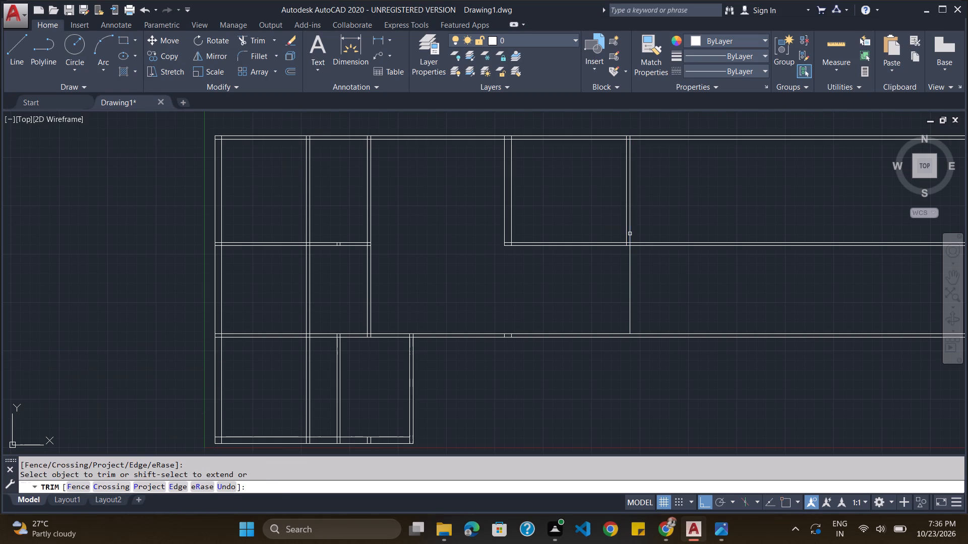
shift+click(626, 234)
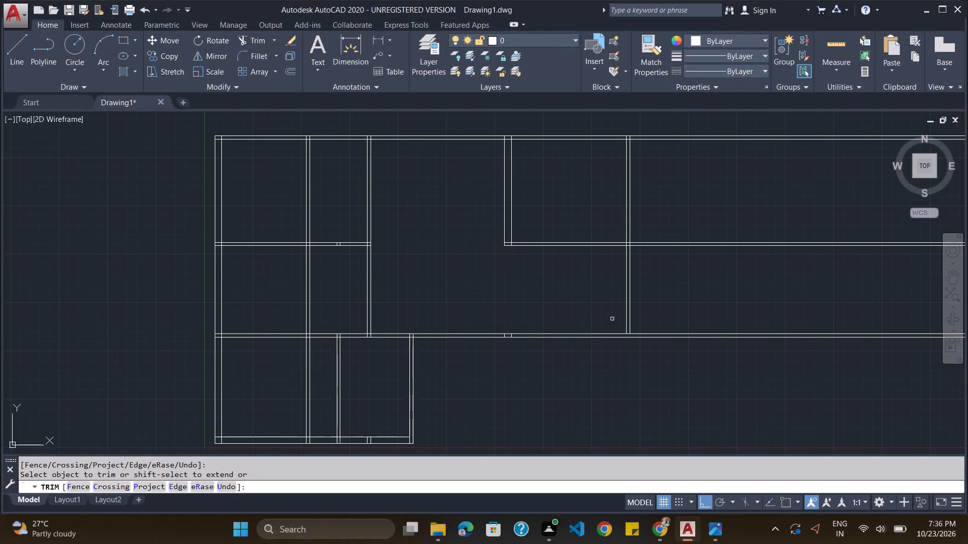
key(Escape)
Offset the right line of the extended 4.5" wall 11.48' to the left.
click(532, 490)
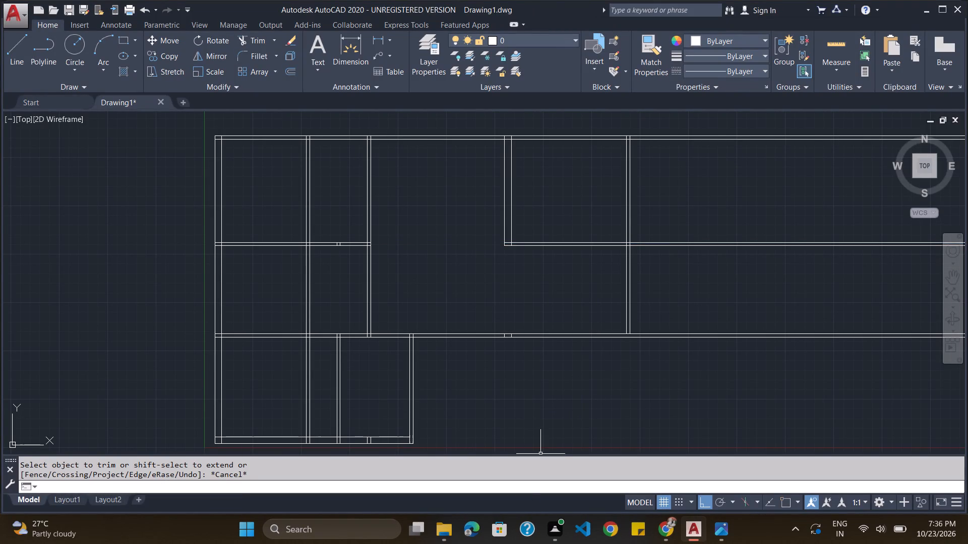
key(o)
key(Return)
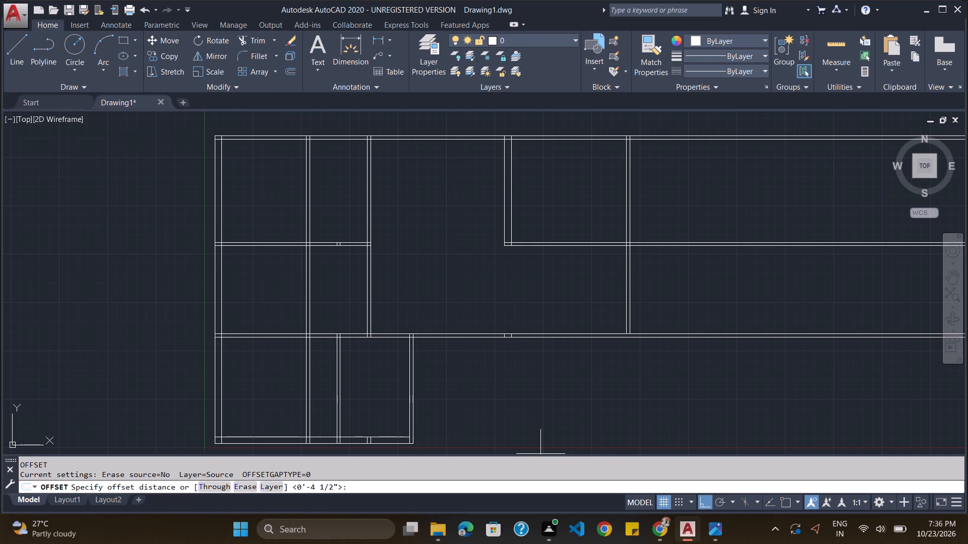
text(11.)
text(48)
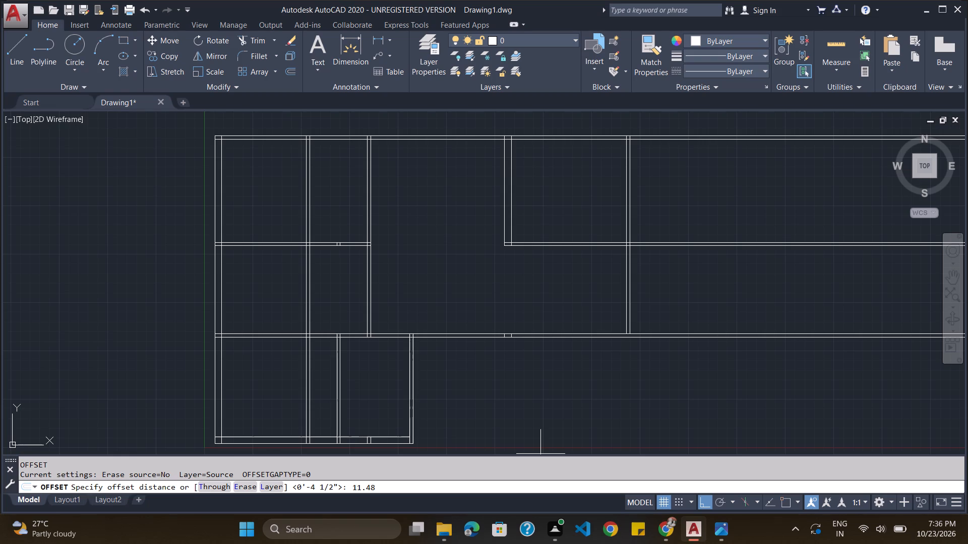
key(apostrophe)
key(Return)
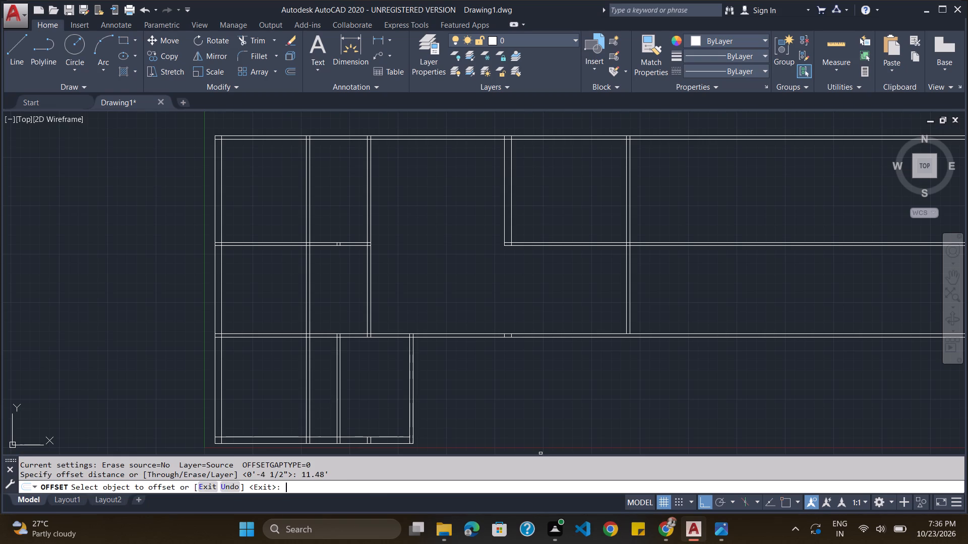
click(631, 290)
click(575, 291)
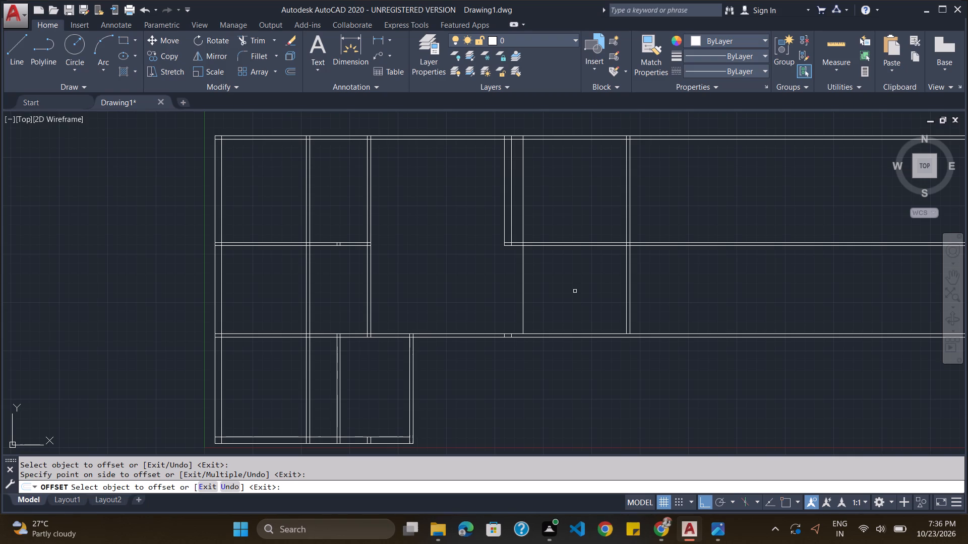
key(Escape)
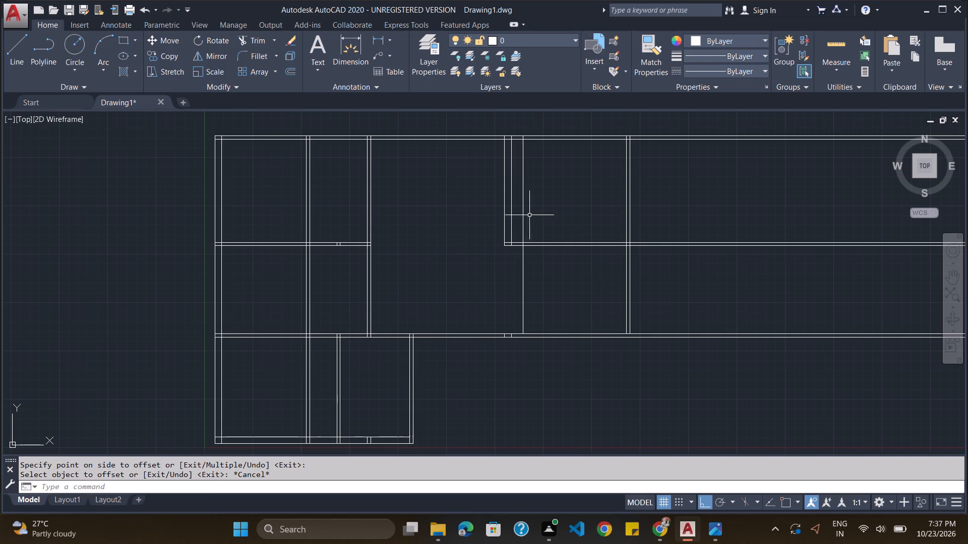
Offset the newly placed vertical line 4.5" to the right to form a second 4.5" wall.
click(481, 490)
key(o)
key(Return)
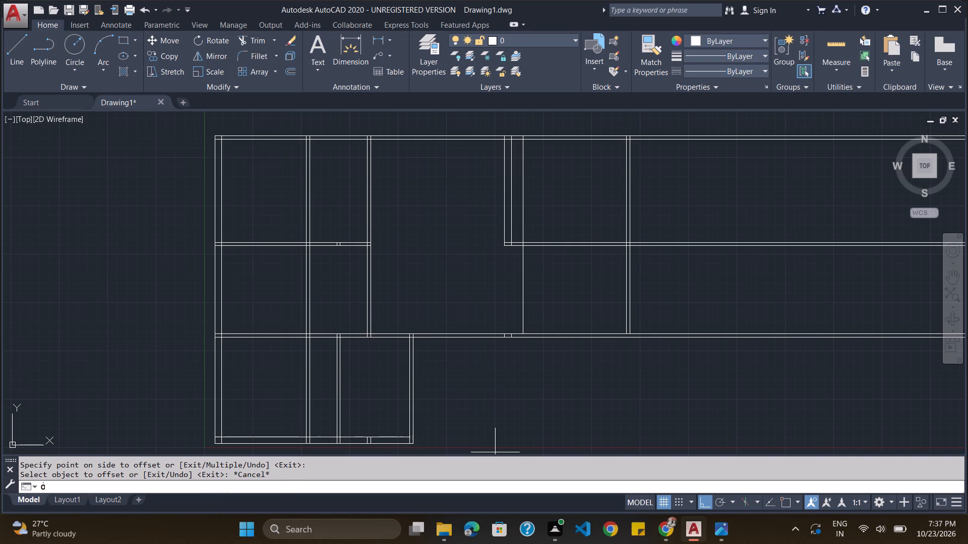
key(4)
key(period)
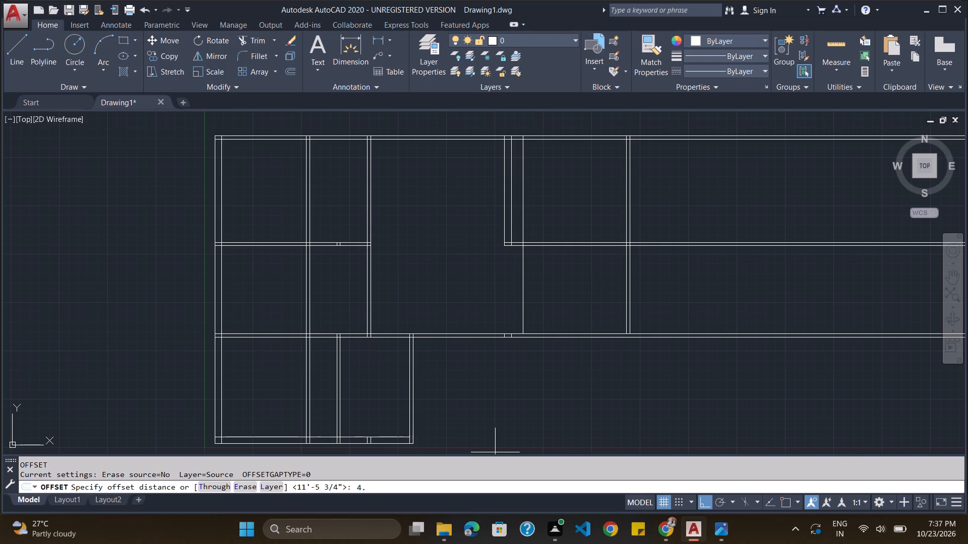
text(5")
key(Return)
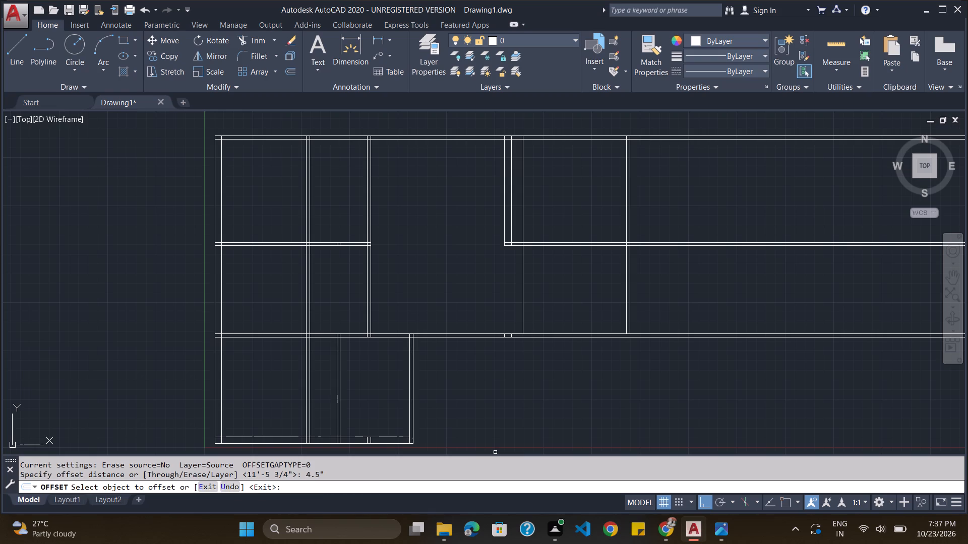
click(521, 296)
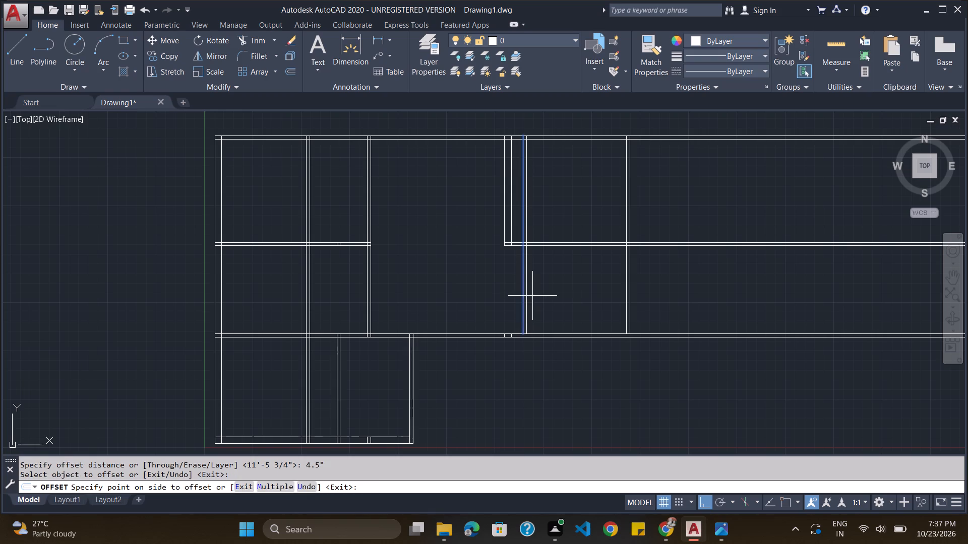
click(555, 298)
key(Escape)
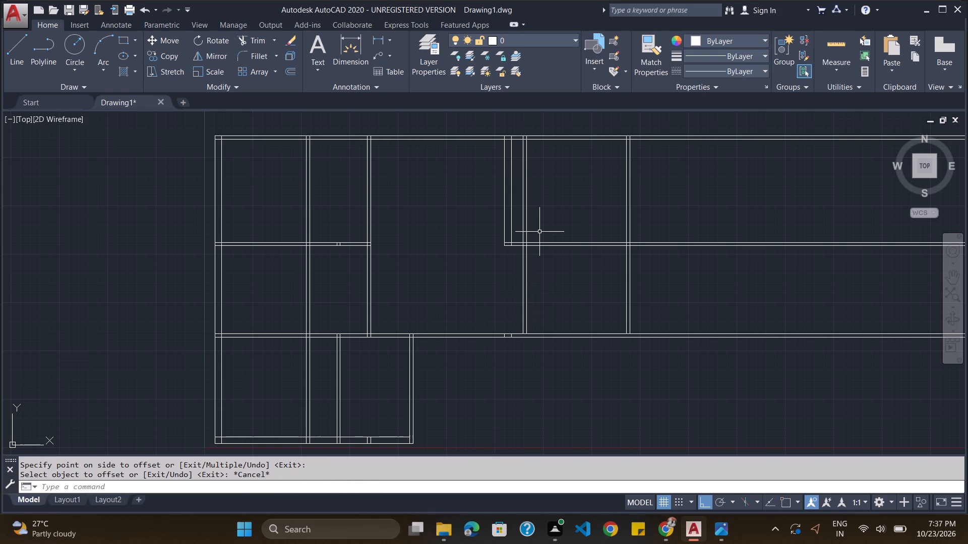
Trim both lines of the second 4.5" wall back to the lower line of the upper horizontal partition.
text(trim)
key(Return)
key(Return)
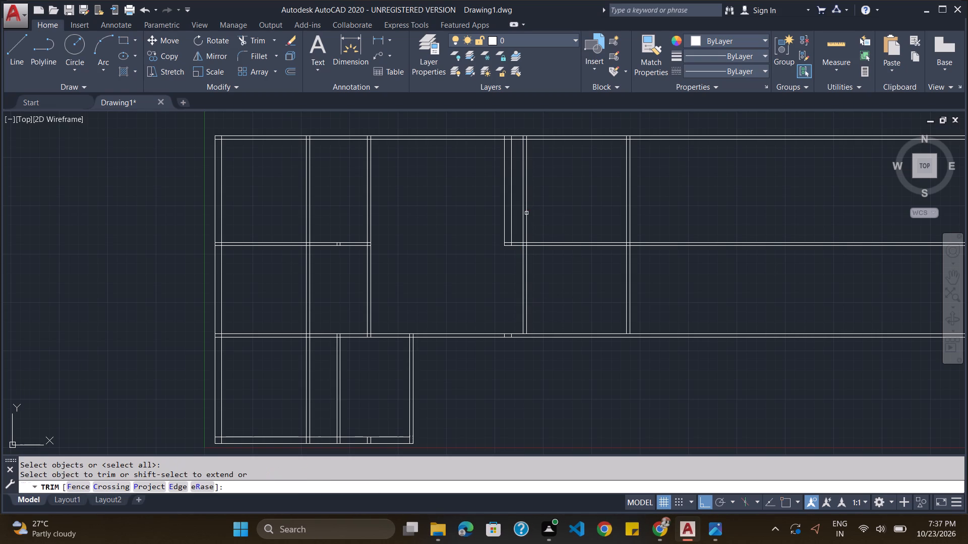
click(523, 215)
click(526, 217)
scroll(533, 249, up, 4)
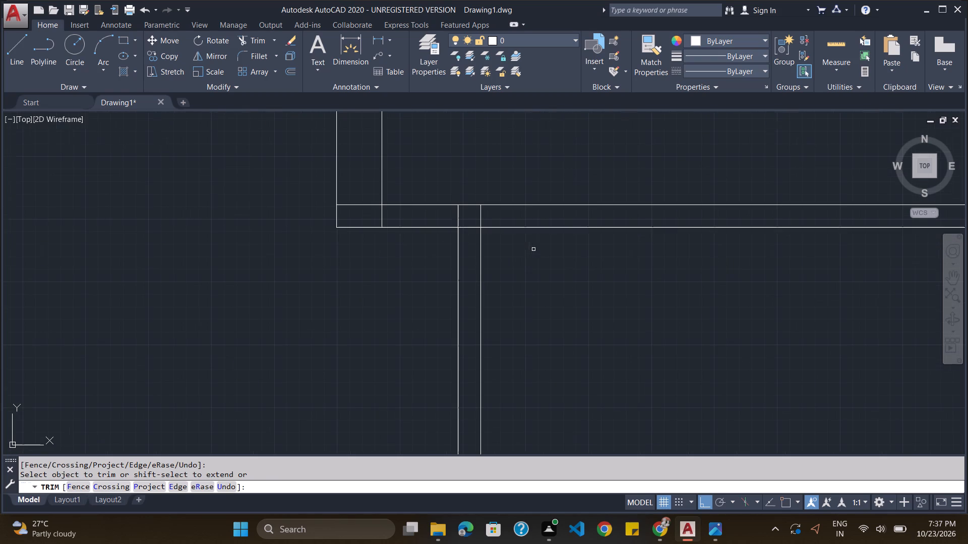
click(481, 219)
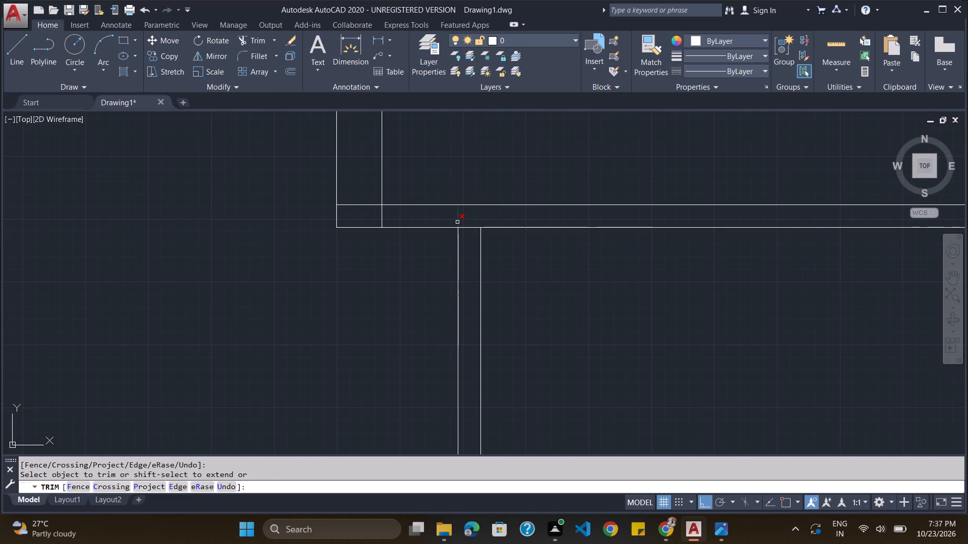
click(457, 222)
Trim the overlapping segments where the upper partition meets the second 4.5" wall and at the 9" wall's bottom corner.
click(469, 229)
scroll(485, 219, down, 5)
scroll(484, 214, up, 3)
click(435, 230)
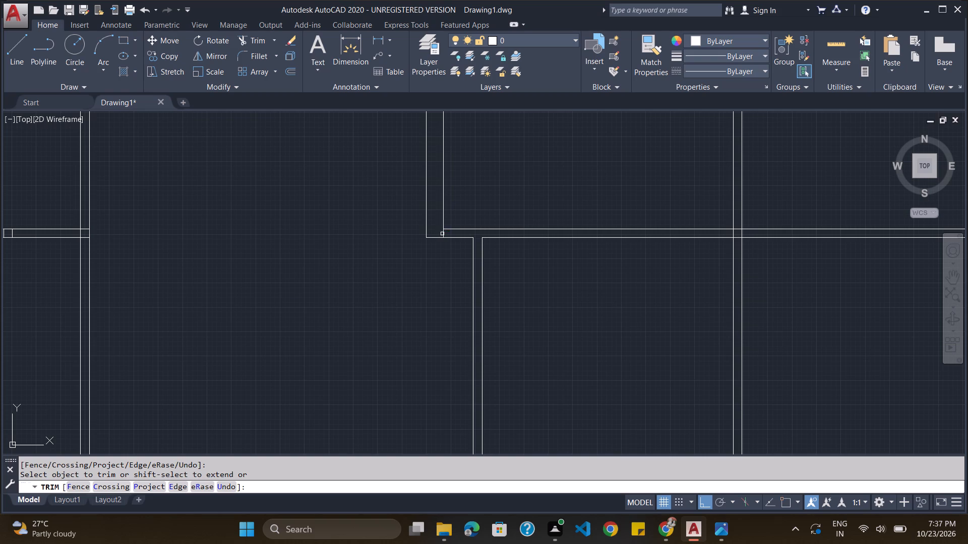
click(444, 234)
Trim the lower partition's upper line between the two lines of each 4.5" wall to open both bottom junctions.
scroll(607, 175, down, 2)
scroll(594, 294, up, 2)
scroll(594, 291, down, 2)
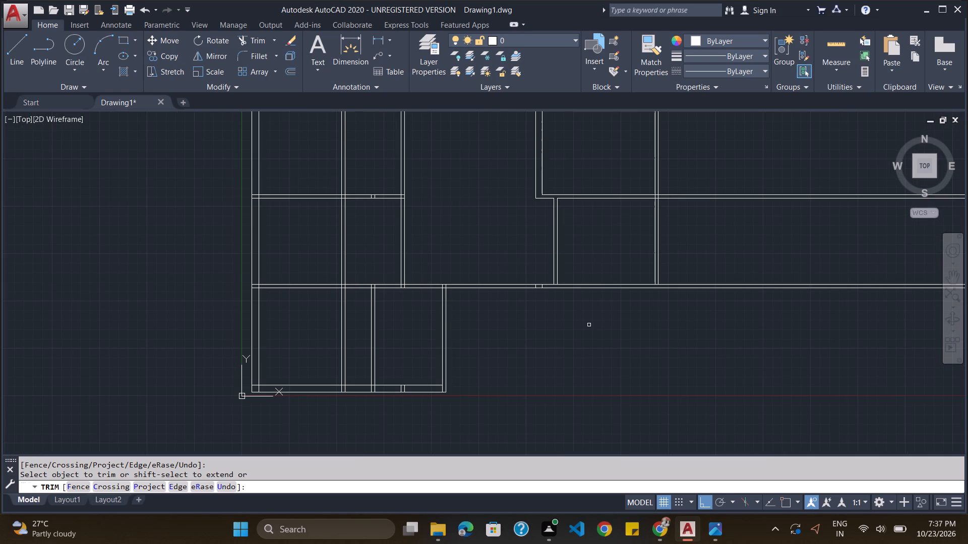
scroll(586, 293, up, 3)
click(456, 260)
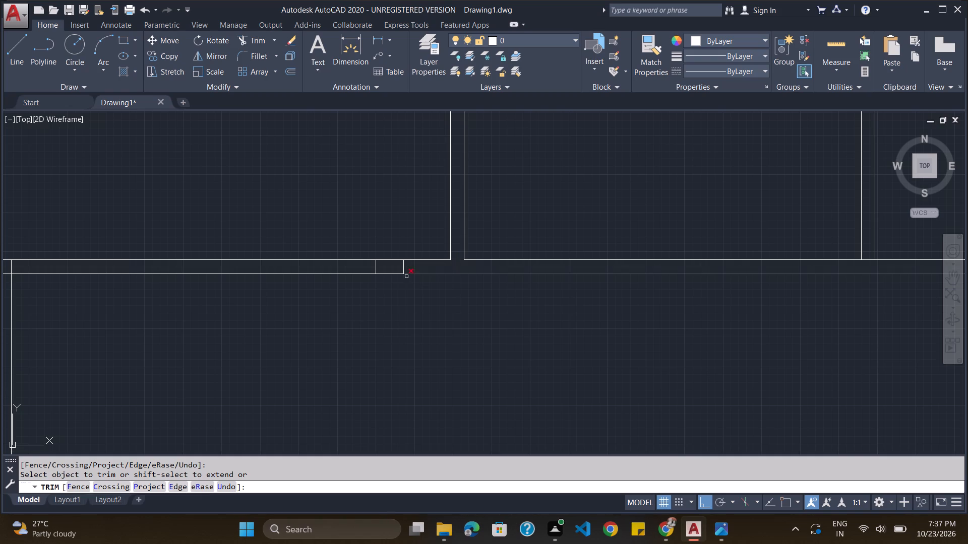
scroll(541, 261, down, 2)
scroll(693, 259, up, 3)
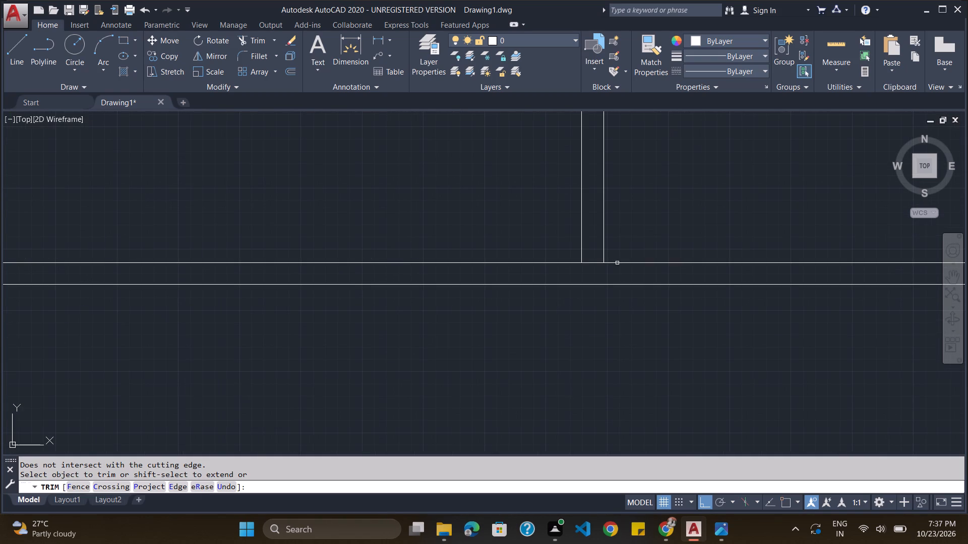
click(589, 263)
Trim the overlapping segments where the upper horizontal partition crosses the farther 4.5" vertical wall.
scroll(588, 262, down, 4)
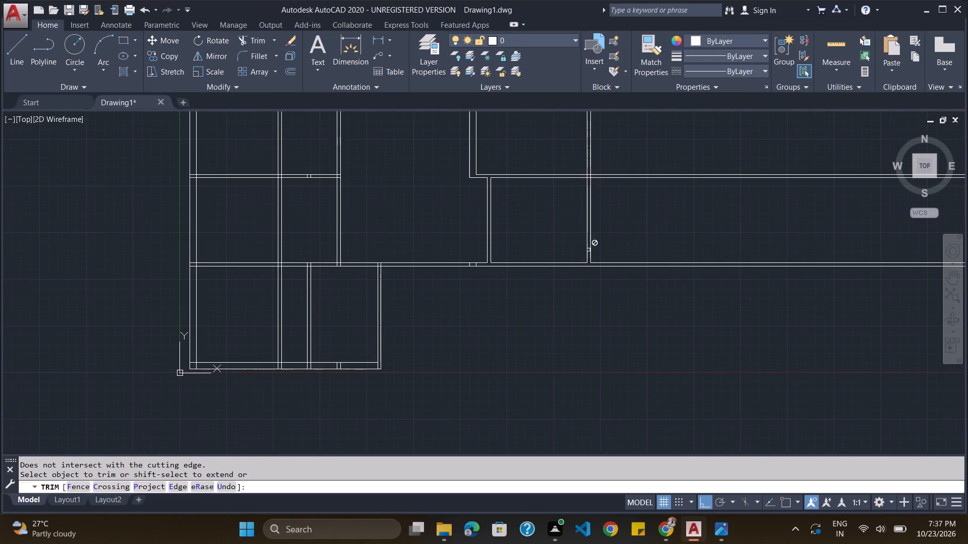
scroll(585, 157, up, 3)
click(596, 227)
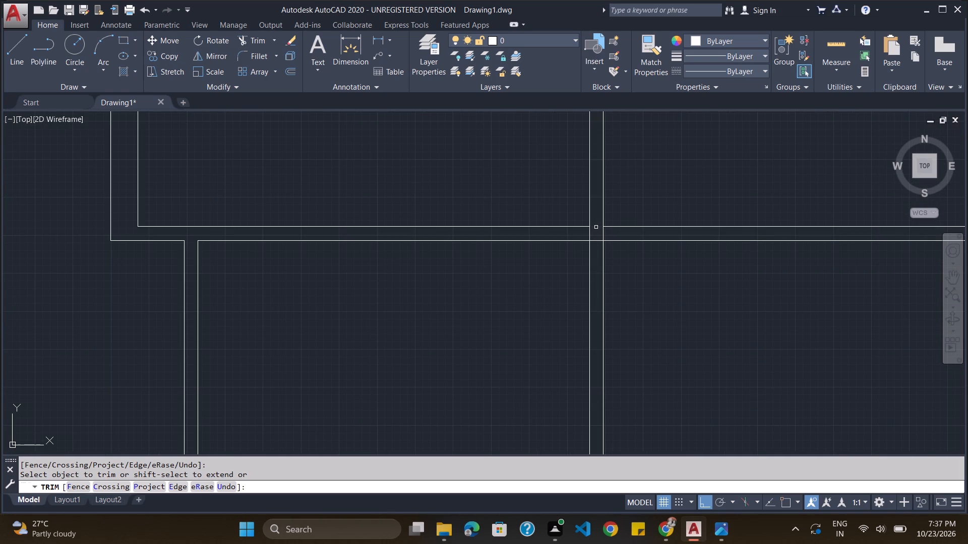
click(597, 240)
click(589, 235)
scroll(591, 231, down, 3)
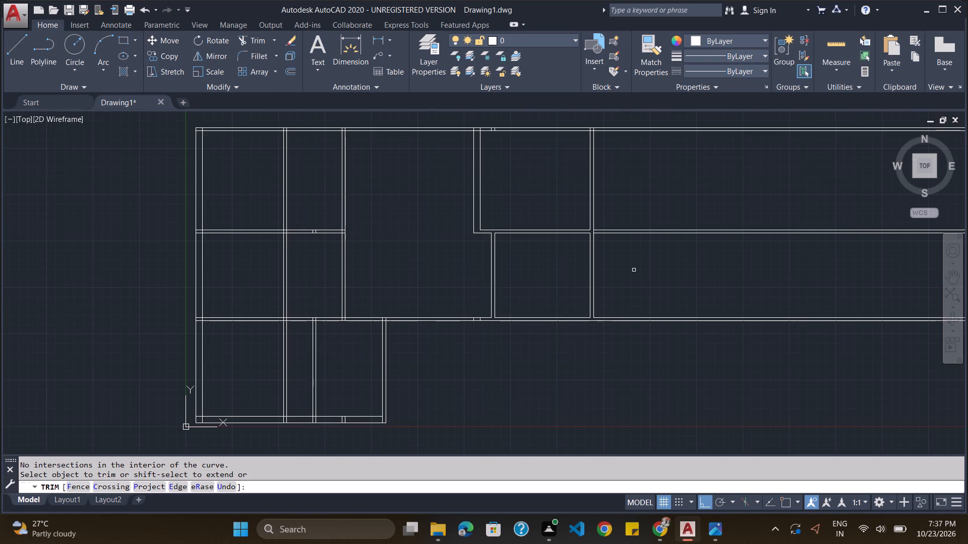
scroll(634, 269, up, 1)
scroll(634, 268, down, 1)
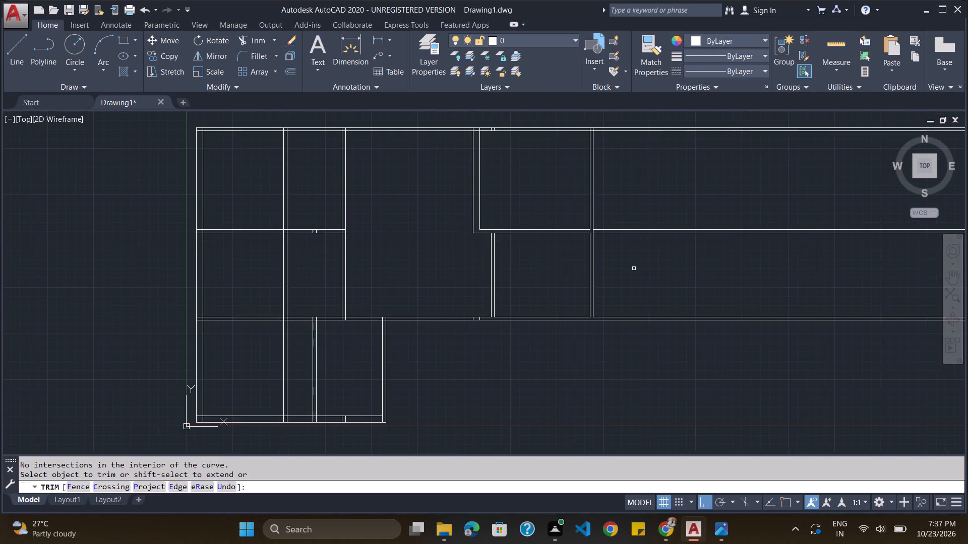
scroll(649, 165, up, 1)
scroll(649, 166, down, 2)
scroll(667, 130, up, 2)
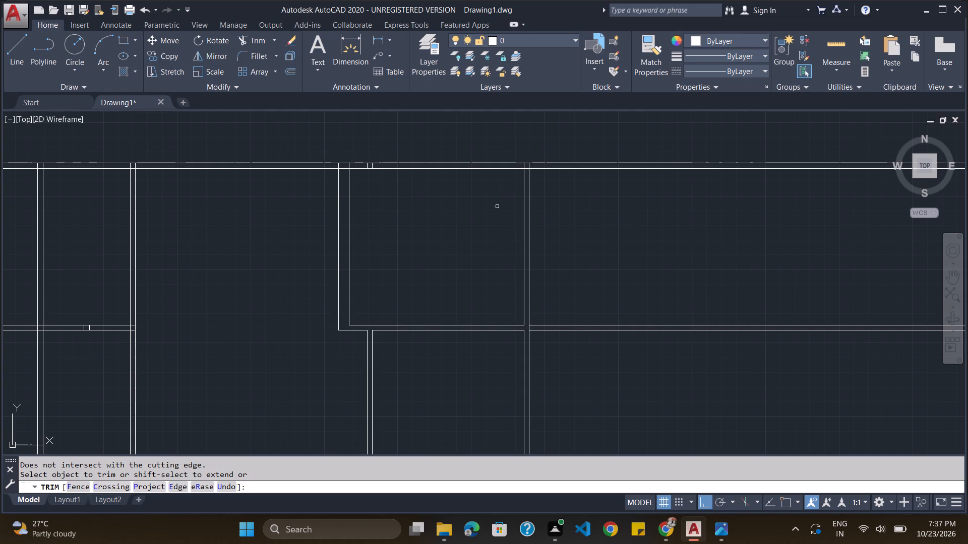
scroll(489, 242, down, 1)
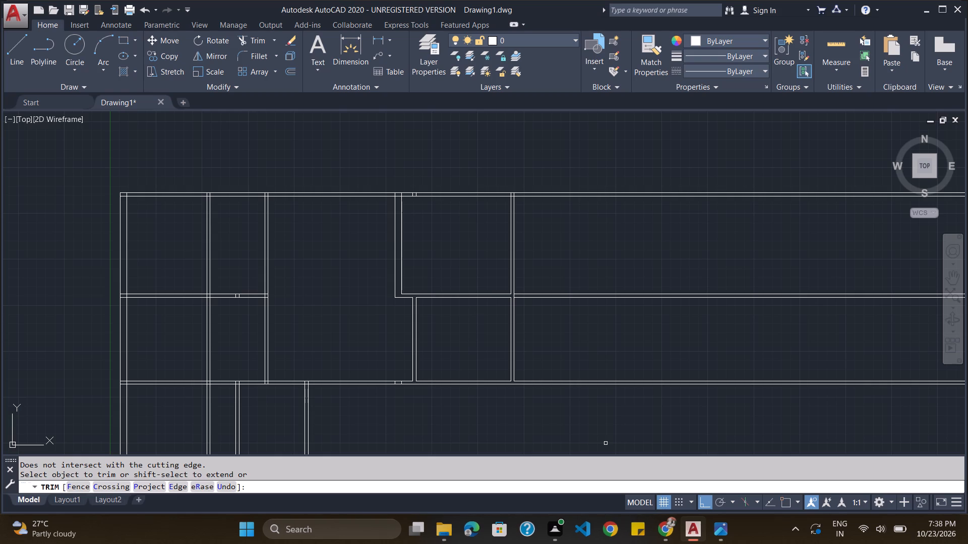
Undo the recent junction trims and the offsets that formed the second 4.5" wall between the upper and lower partitions.
key(ctrl+z)
key(ctrl+z)
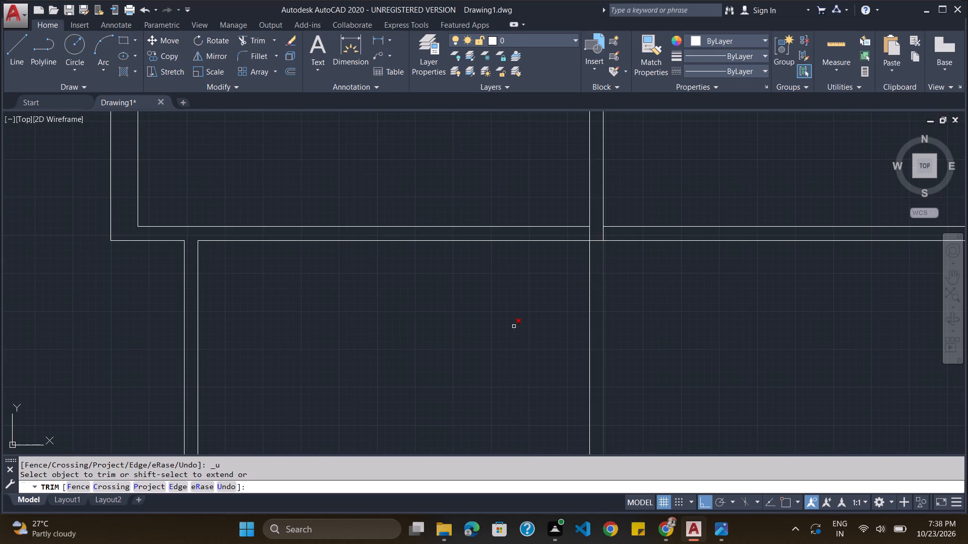
key(ctrl+z)
key(ctrl+z)
key(ctrl+z)
key(ctrl+z)
key(ctrl+z)
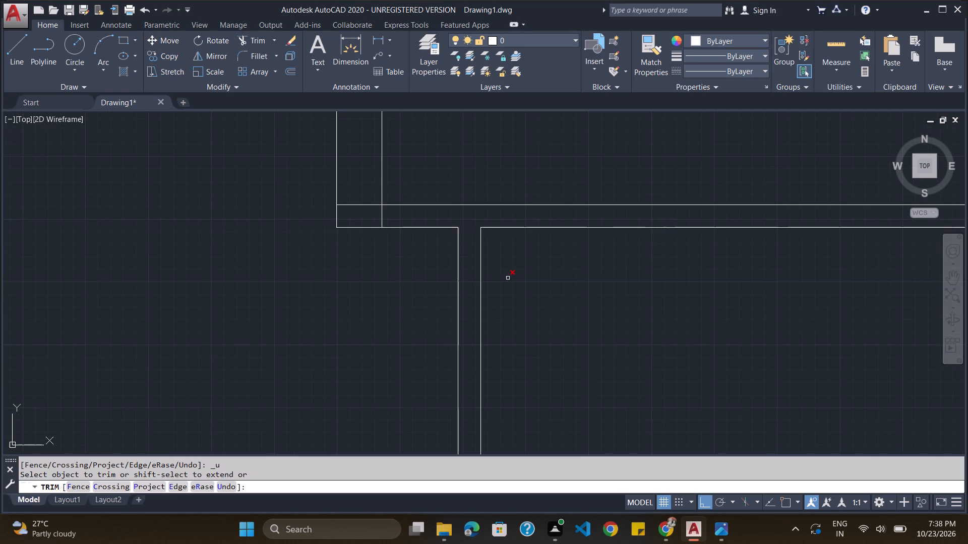
key(ctrl+z)
key(ctrl+z)
key(ctrl+z)
key(ctrl+z)
key(ctrl+z)
key(ctrl+z)
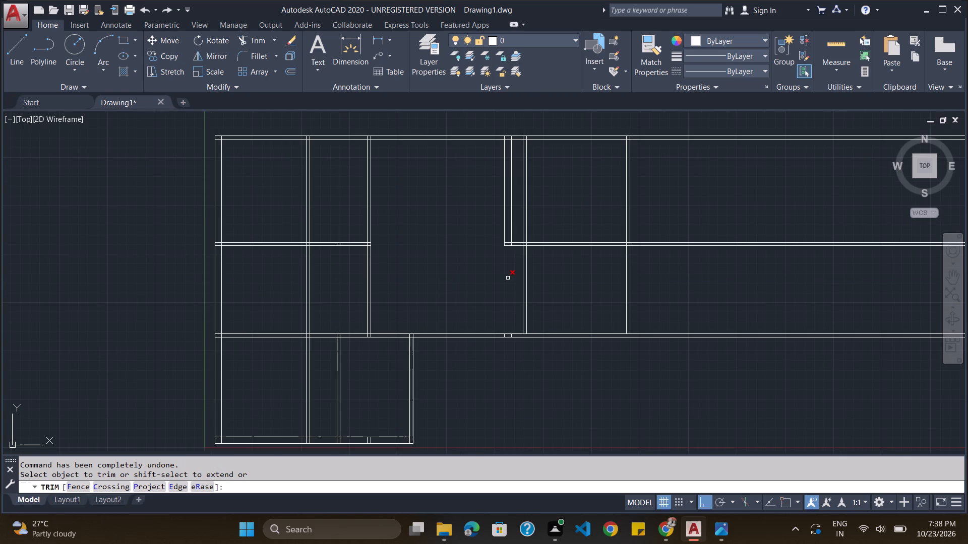
key(ctrl+z)
key(ctrl+z)
key(ctrl+z)
key(ctrl+z)
key(ctrl+z)
key(ctrl+z)
key(ctrl+z)
key(ctrl+z)
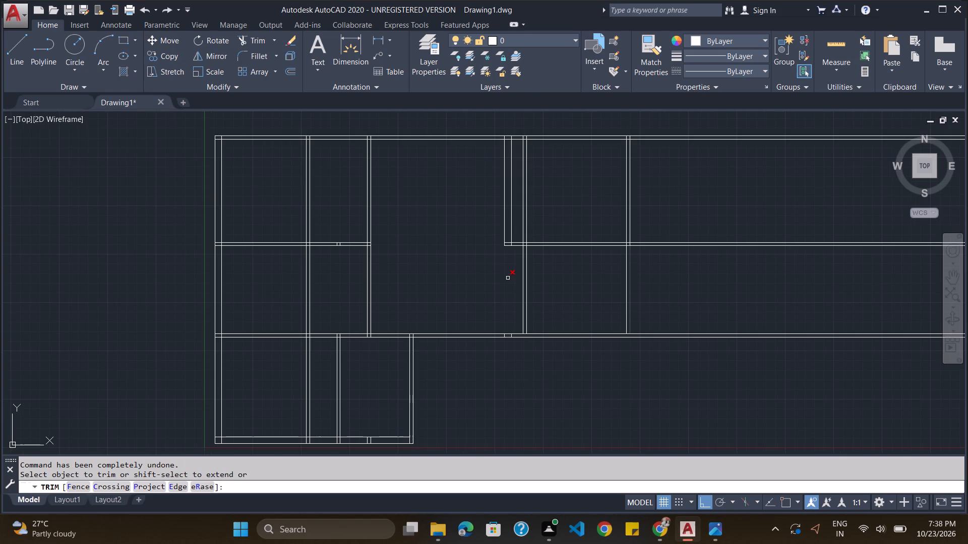
key(Escape)
key(ctrl+z)
key(ctrl+z)
key(ctrl+z)
key(ctrl+z)
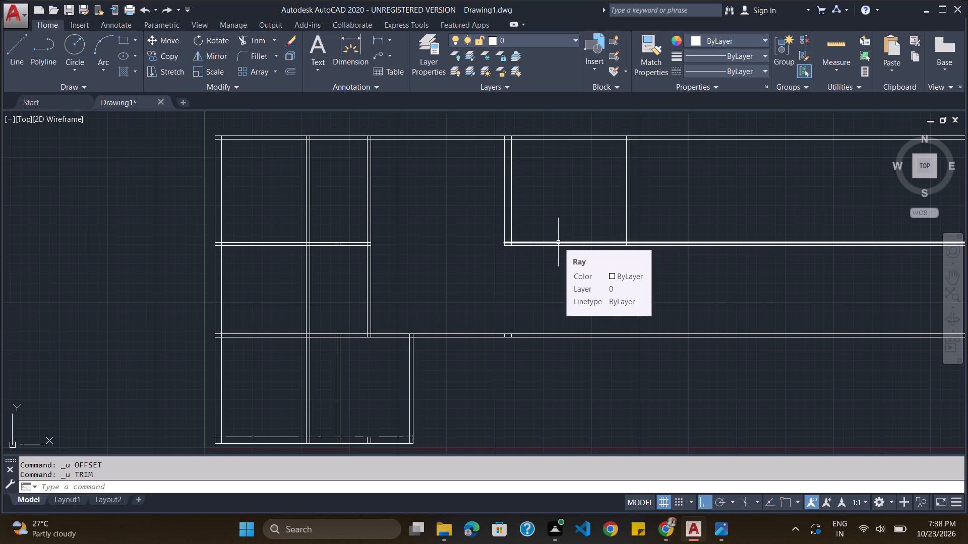
Erase the 9" wall, the remaining 4.5" wall and both upper partition lines east of the three-storey block of rooms.
scroll(554, 241, down, 2)
scroll(548, 248, up, 2)
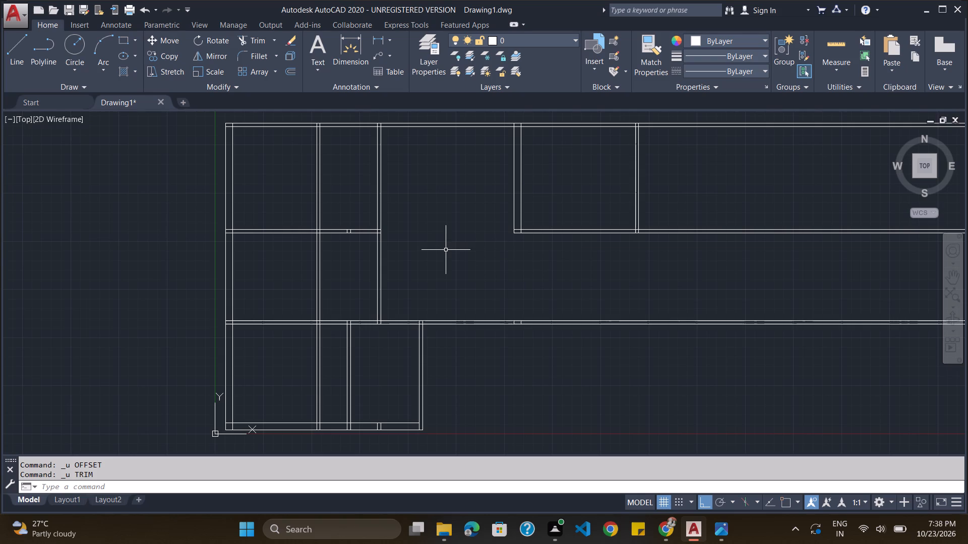
drag(448, 244, 491, 264)
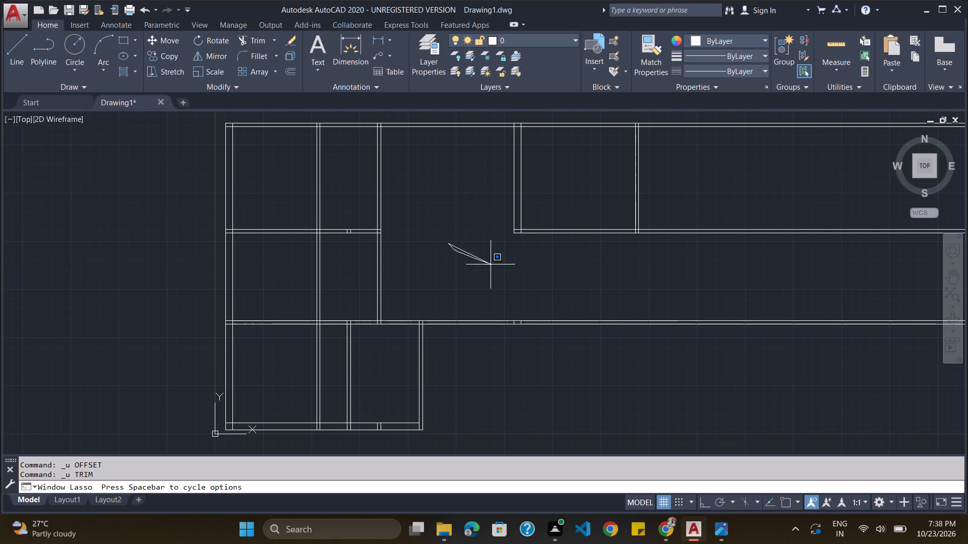
drag(491, 264, 544, 269)
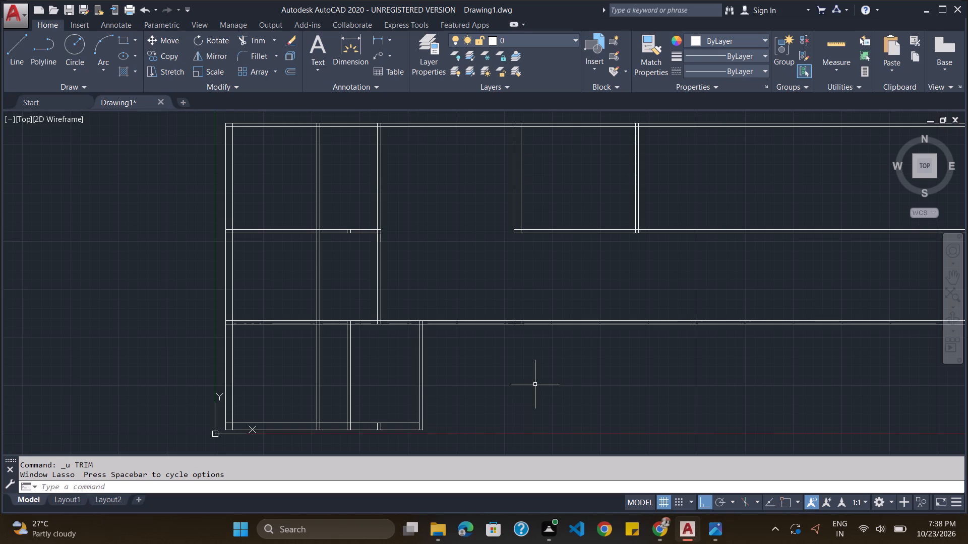
drag(482, 252, 708, 112)
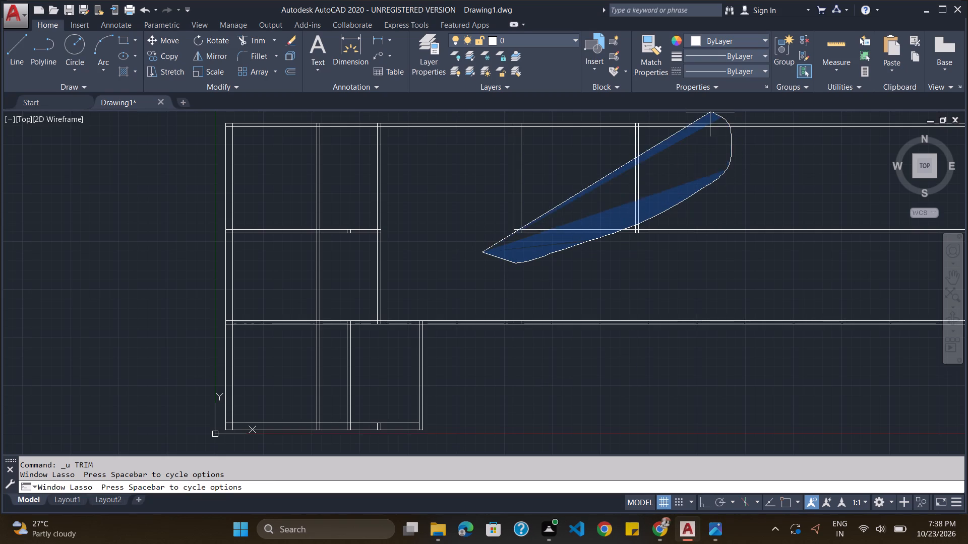
drag(708, 112, 453, 121)
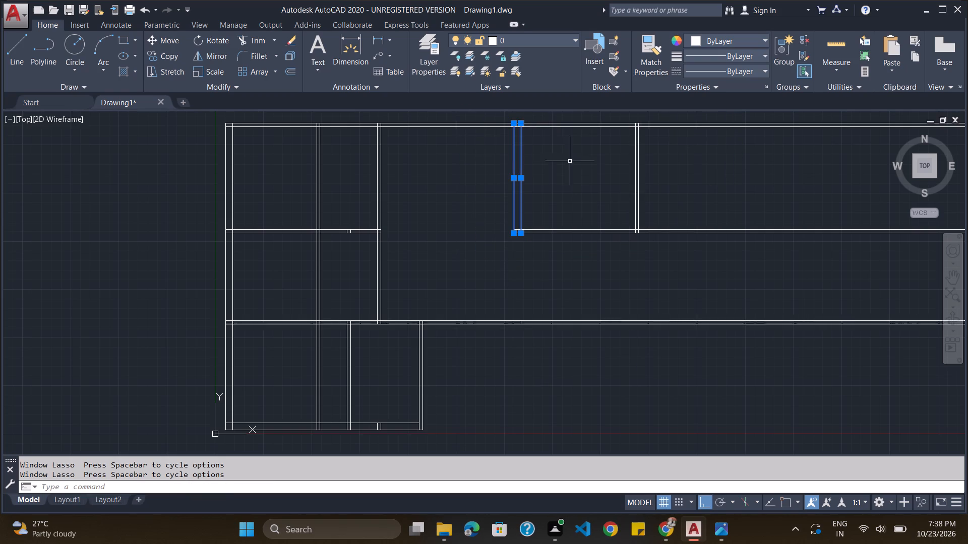
scroll(575, 184, down, 3)
scroll(548, 163, up, 4)
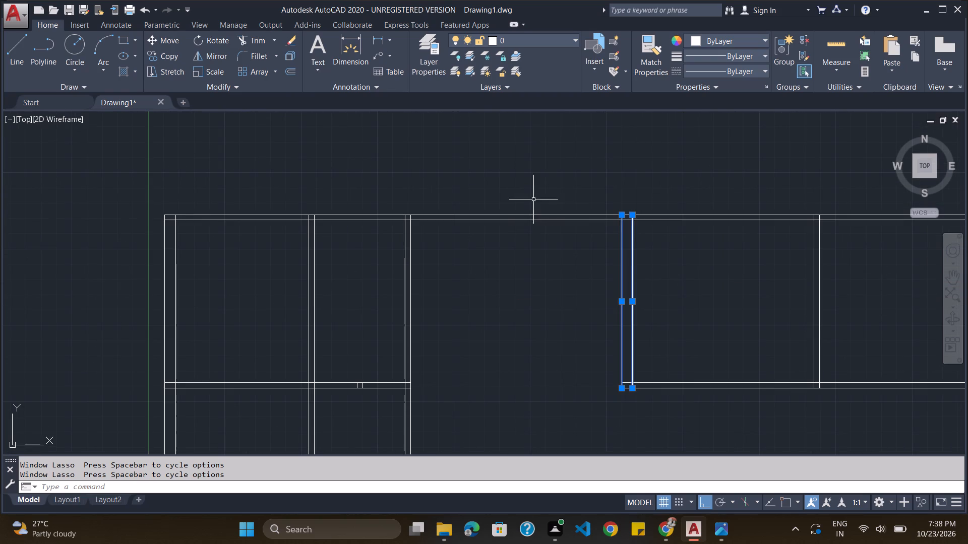
drag(535, 204, 650, 134)
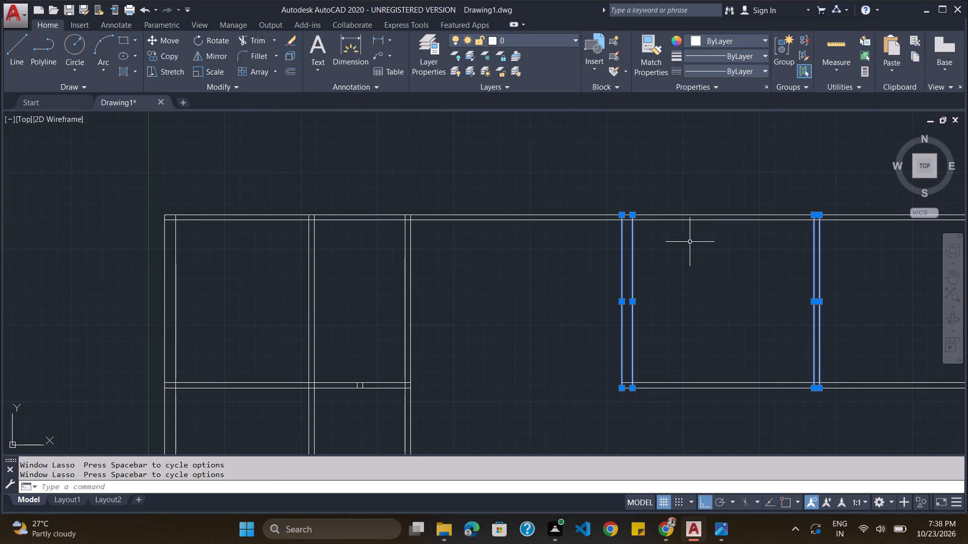
click(699, 384)
click(699, 390)
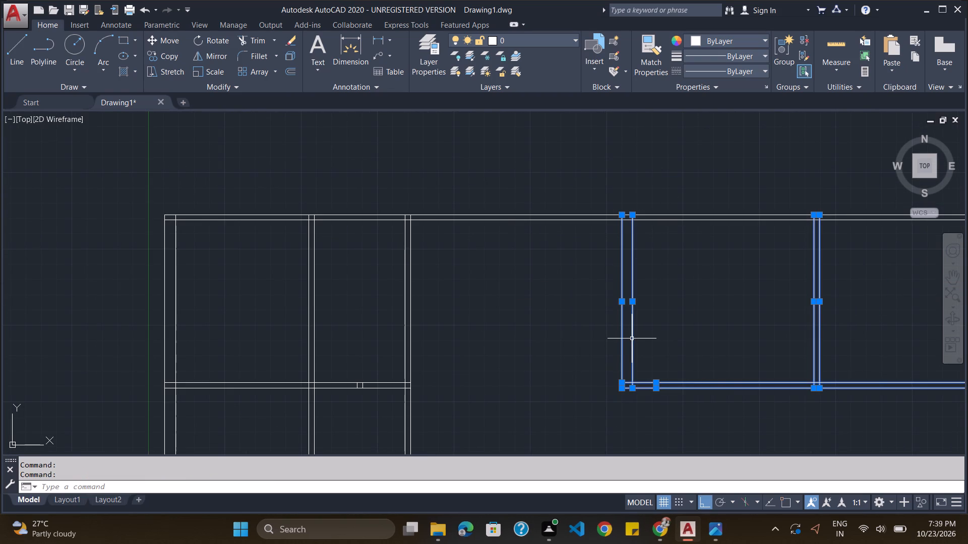
key(Delete)
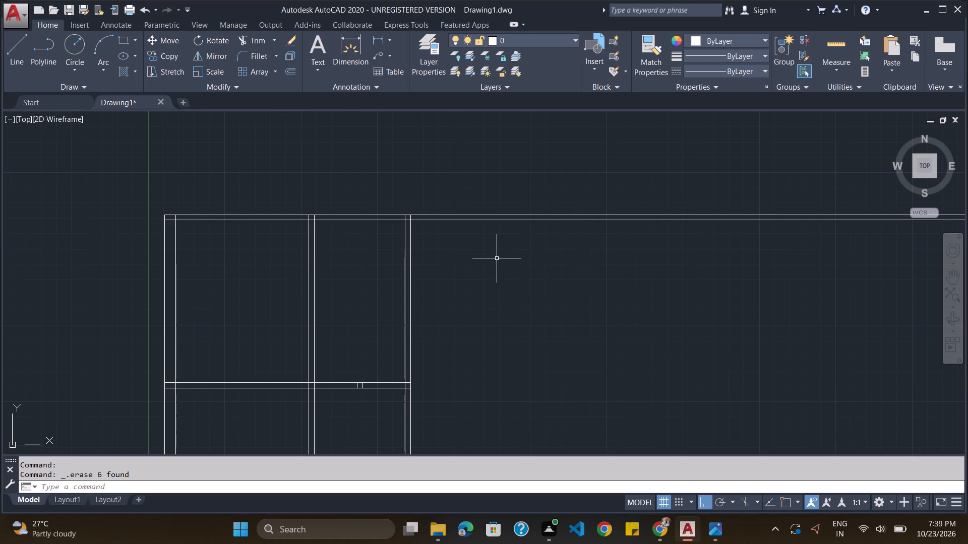
Trim the long extensions of the top wall and the lower partition beyond the east edge of the room block.
text(trim)
key(Return)
key(Return)
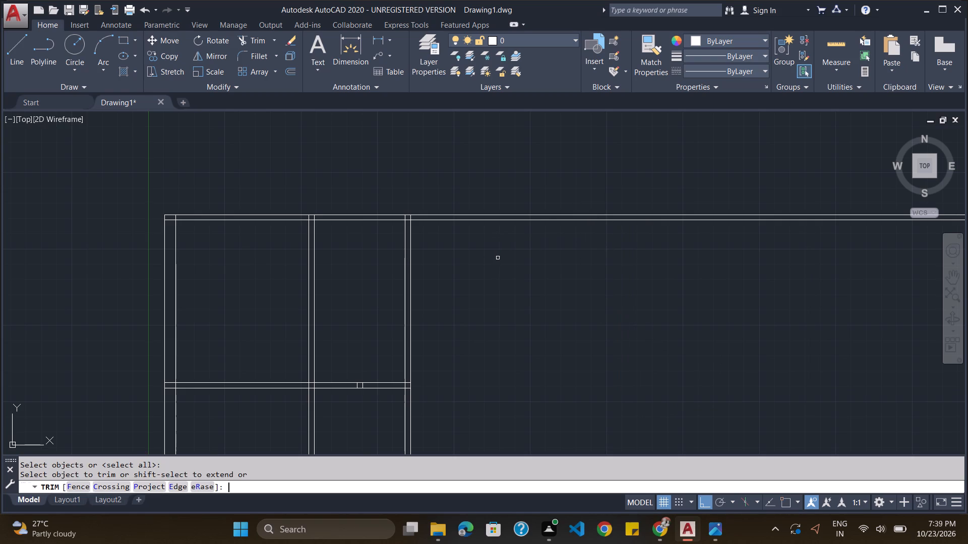
drag(500, 257, 507, 185)
click(507, 185)
scroll(515, 219, down, 2)
scroll(532, 324, down, 1)
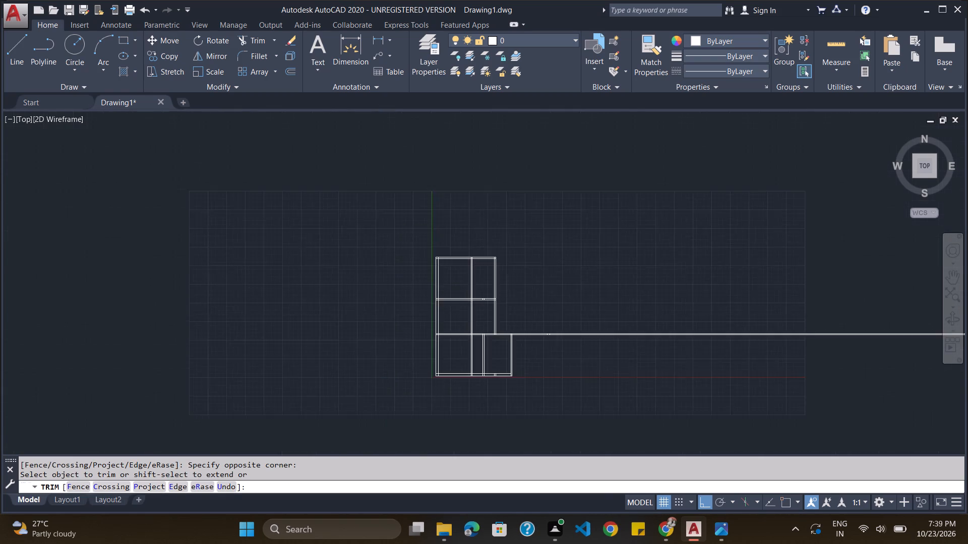
scroll(561, 361, up, 2)
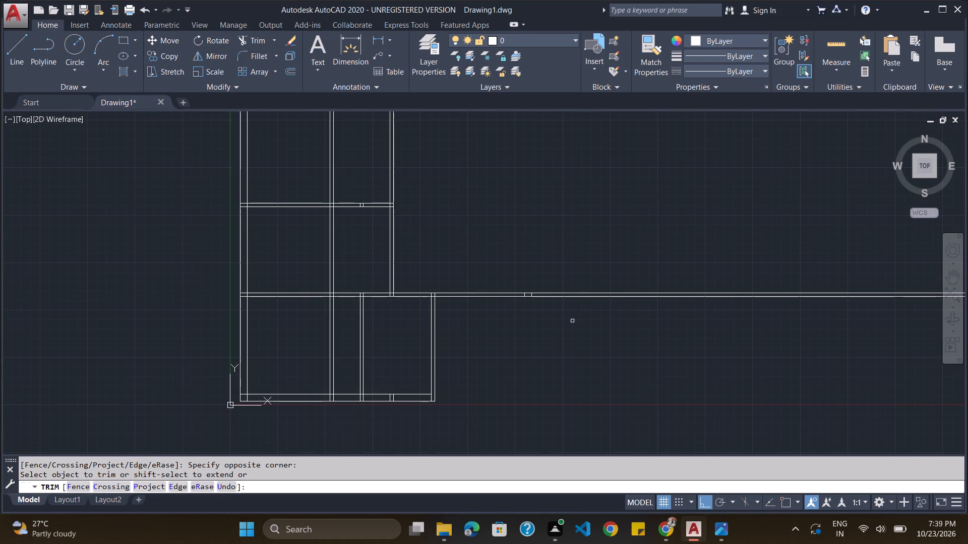
drag(572, 323, 583, 257)
click(583, 257)
drag(500, 336, 505, 238)
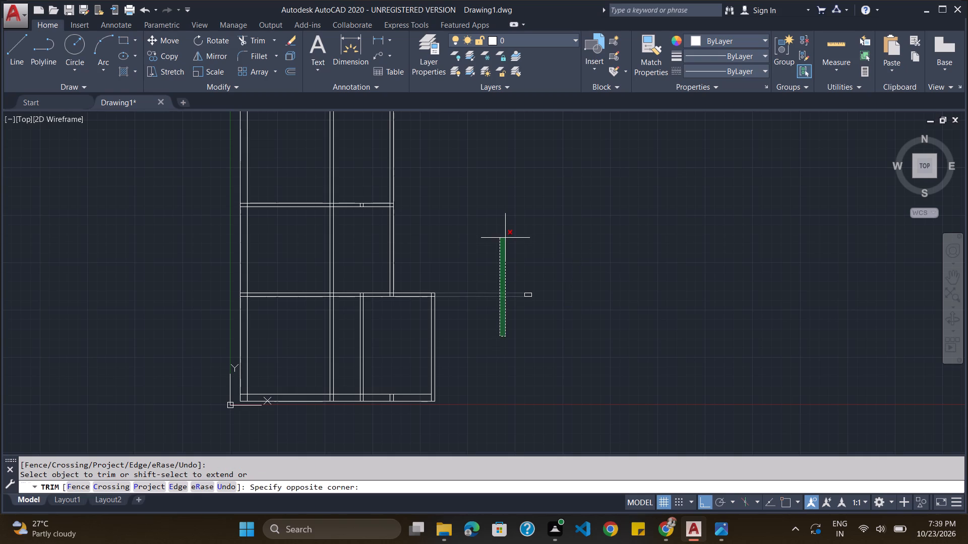
click(505, 238)
Erase the short leftover line fragments east of the room block at the lower partition's level.
key(Escape)
drag(538, 276, 595, 311)
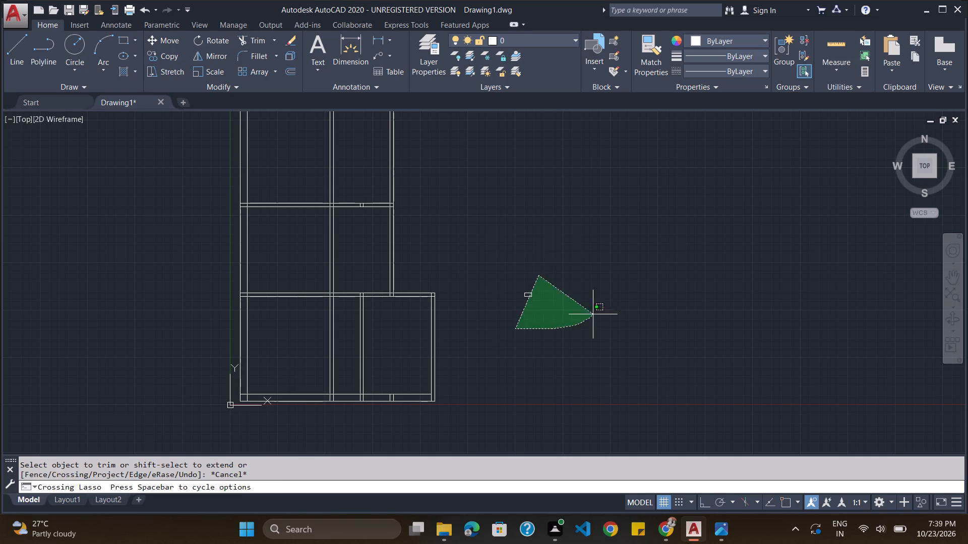
drag(595, 311, 471, 242)
key(Delete)
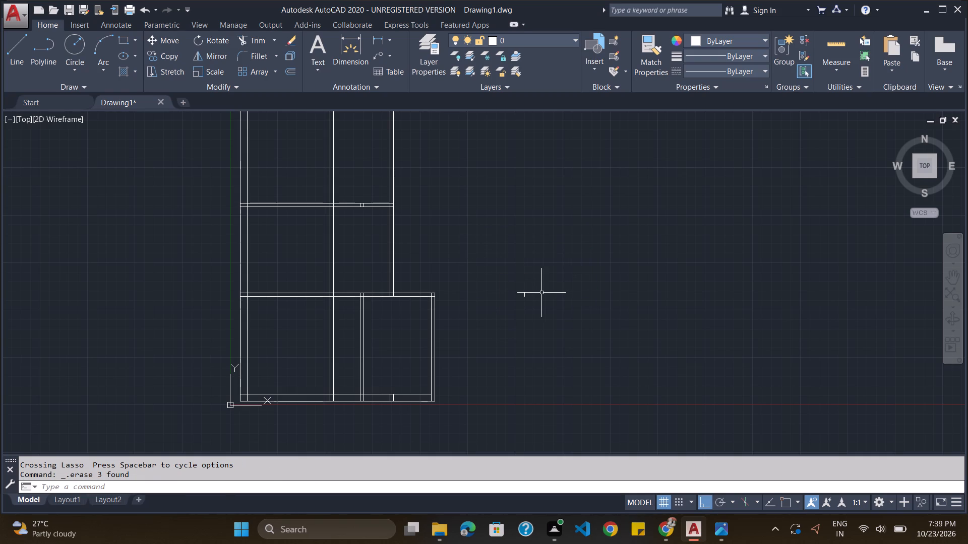
drag(523, 277, 514, 237)
key(Delete)
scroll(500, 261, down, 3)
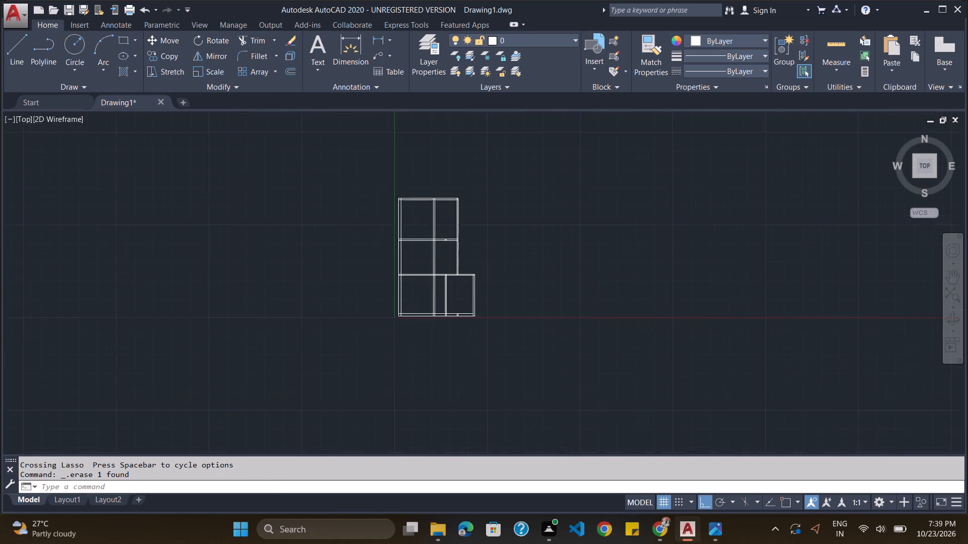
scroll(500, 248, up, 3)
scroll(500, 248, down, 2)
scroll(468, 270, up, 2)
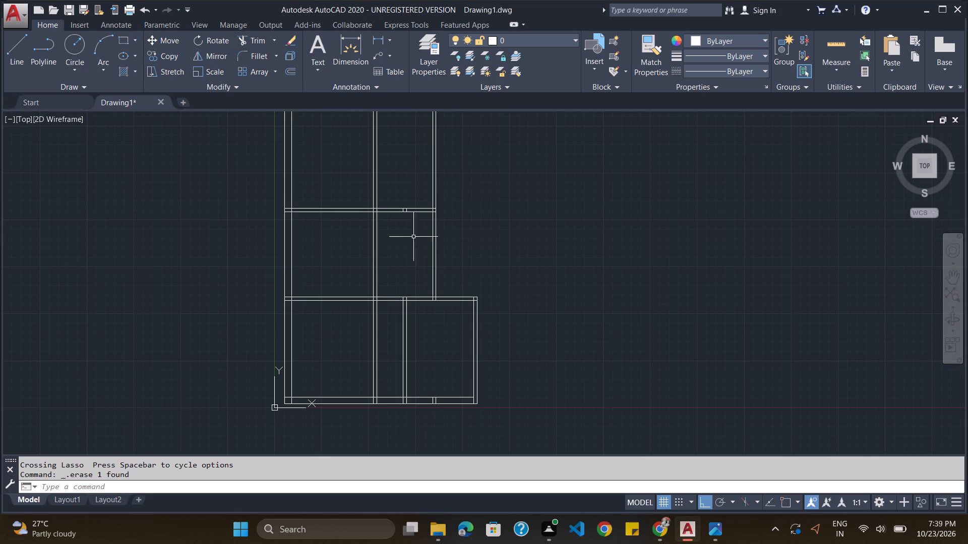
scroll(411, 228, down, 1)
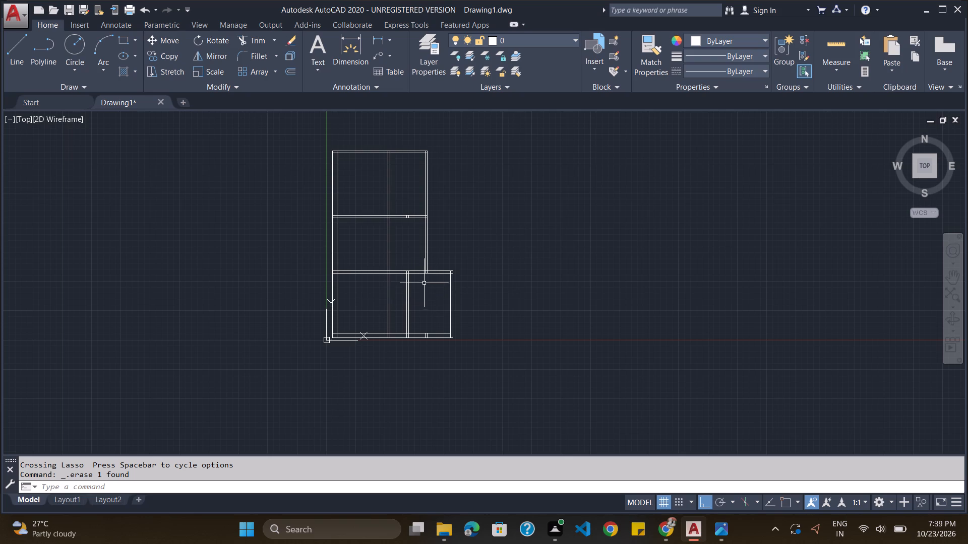
Trim the overlapping wall lines where the two inner vertical partitions of the lowest storey meet the horizontal partition above them.
scroll(403, 304, up, 2)
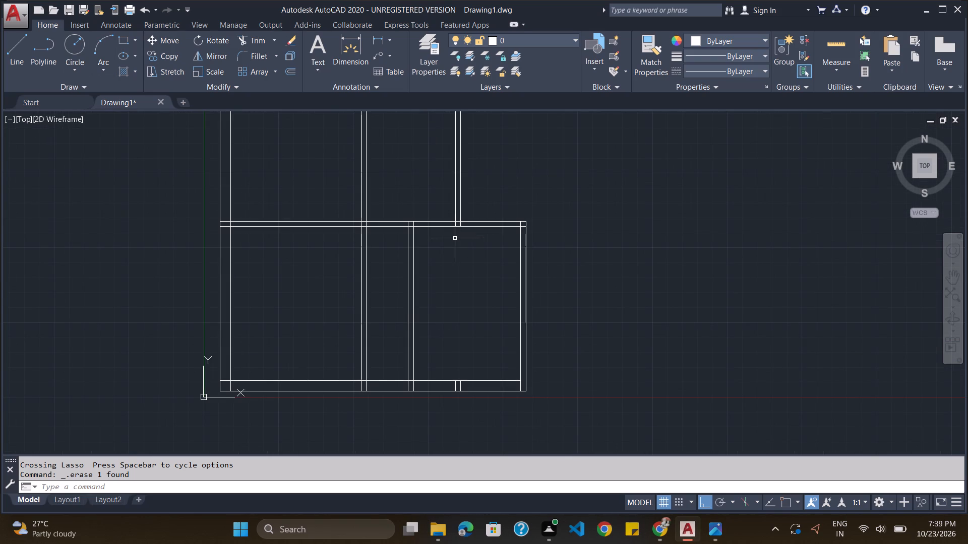
text(trim)
key(Return)
key(Return)
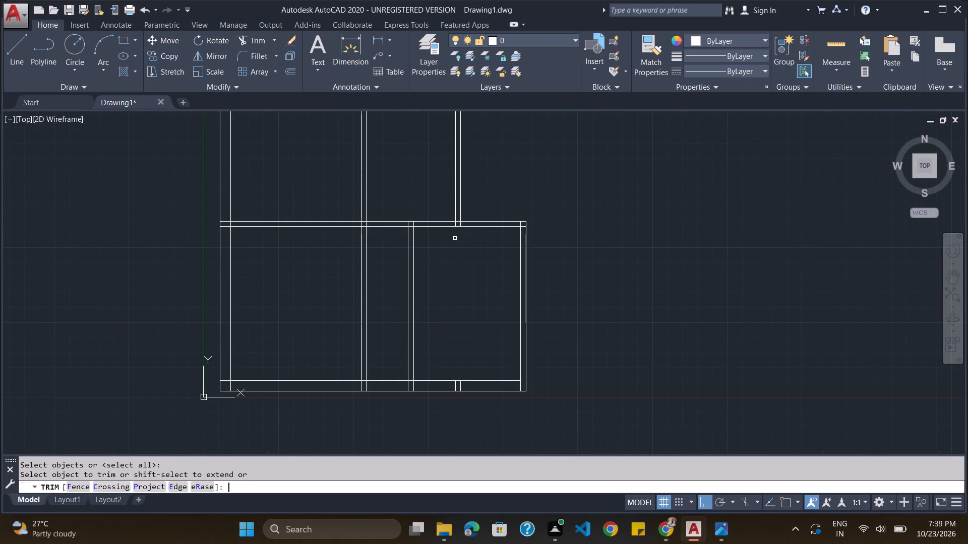
scroll(365, 239, up, 3)
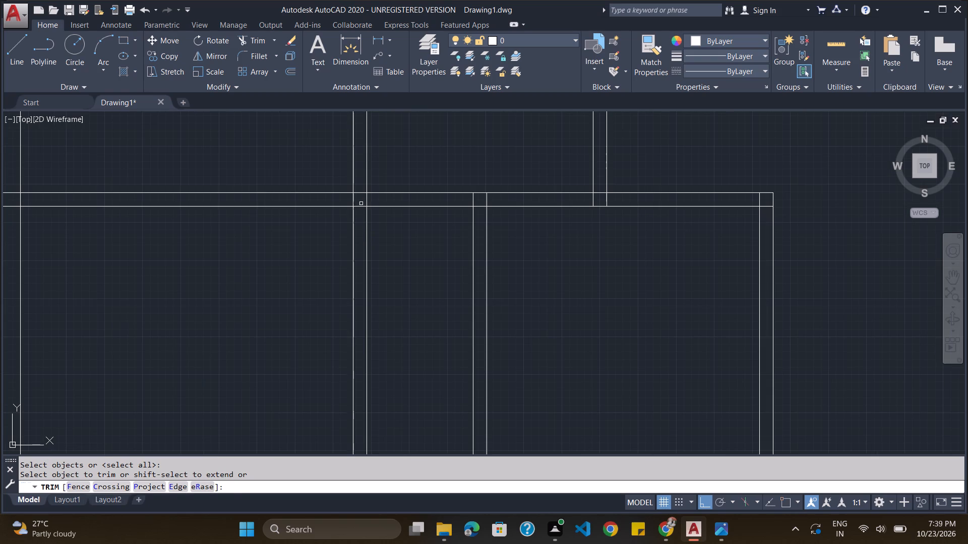
click(359, 206)
click(368, 201)
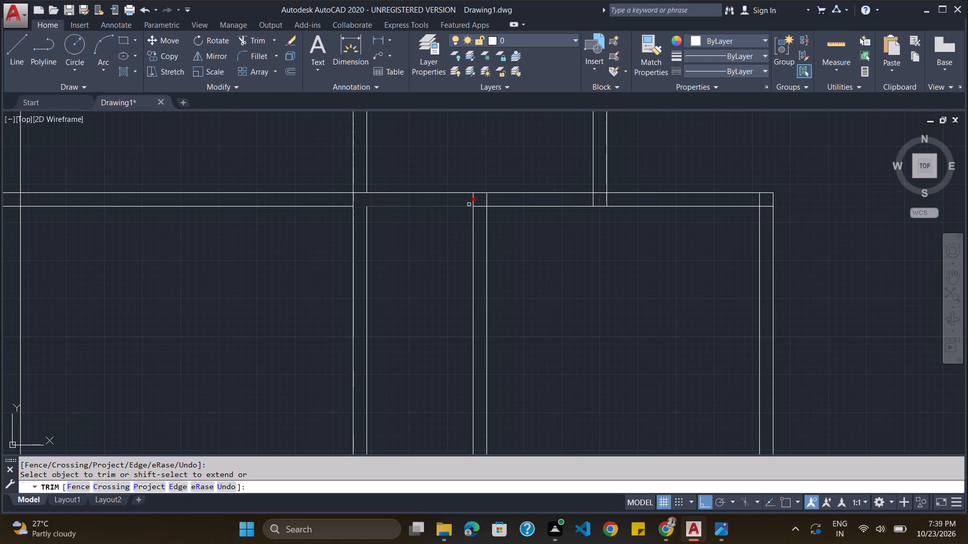
click(475, 198)
click(471, 199)
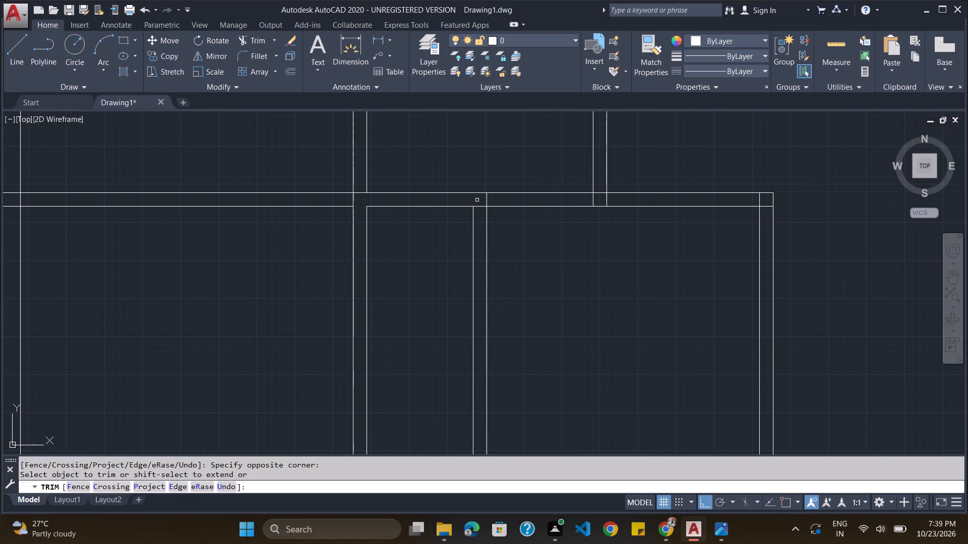
click(480, 206)
scroll(474, 223, down, 3)
scroll(459, 343, up, 1)
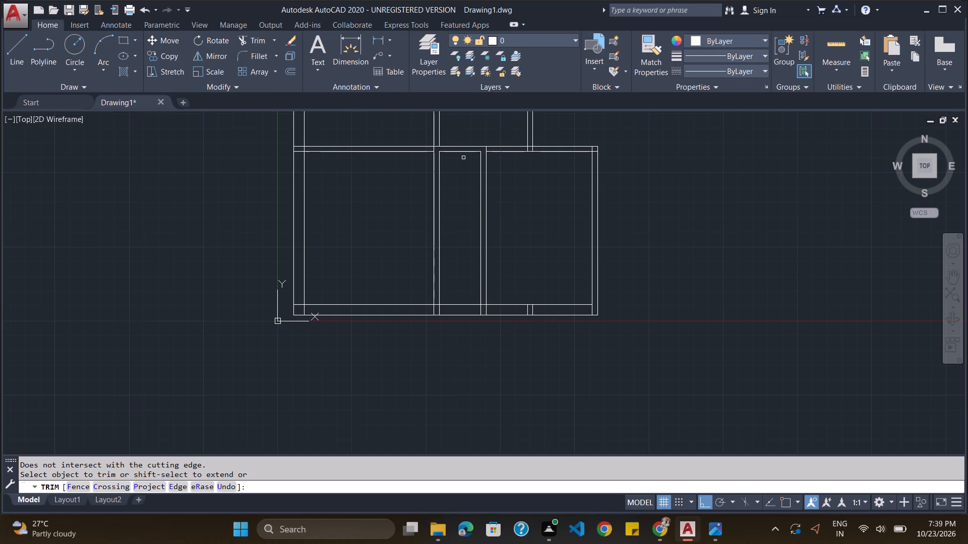
key(Escape)
Offset the short horizontal line between the two vertical partitions through a point about a third of the way down the narrow room.
key(o)
key(Return)
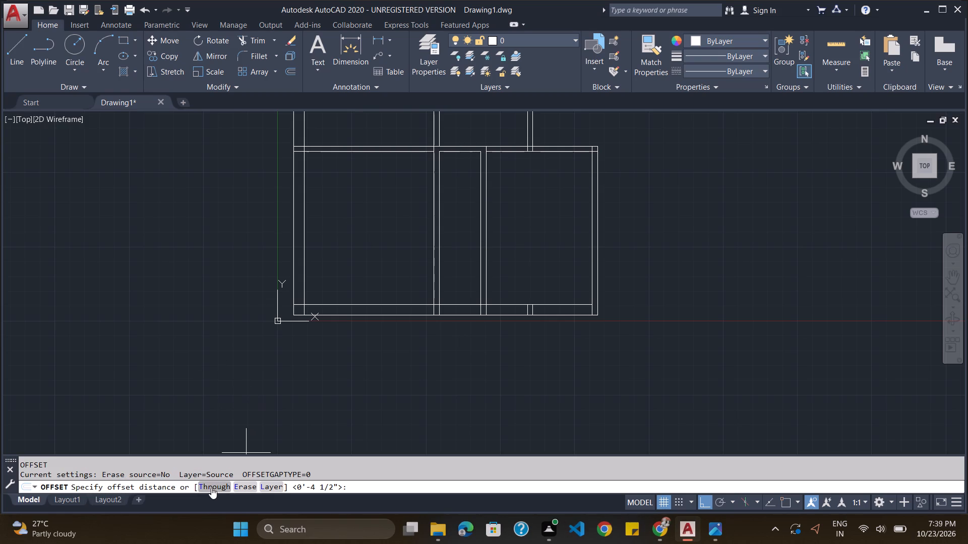
click(215, 484)
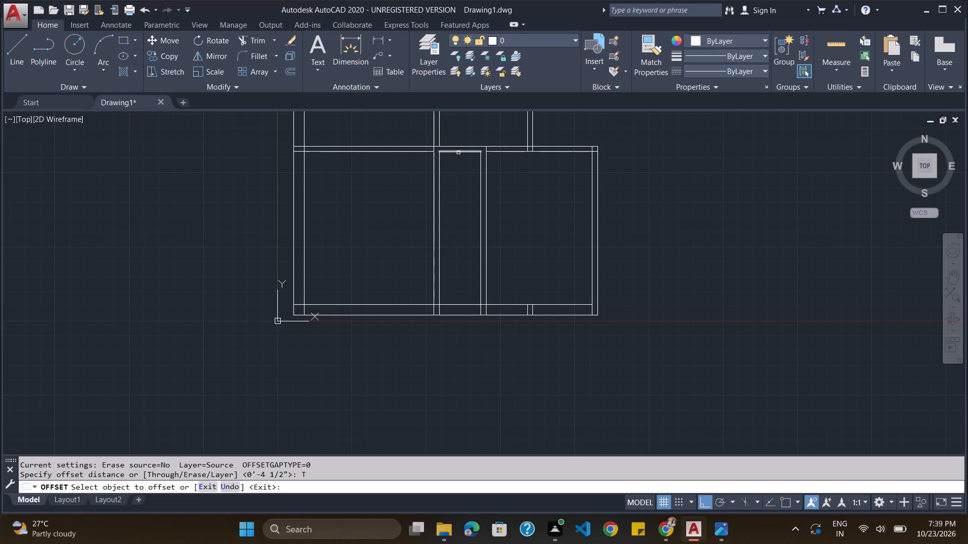
click(458, 153)
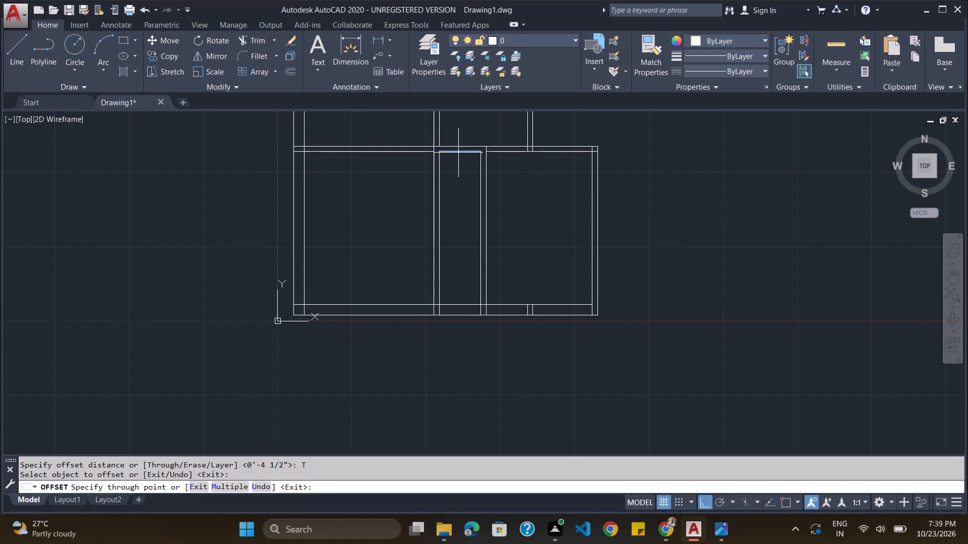
click(457, 208)
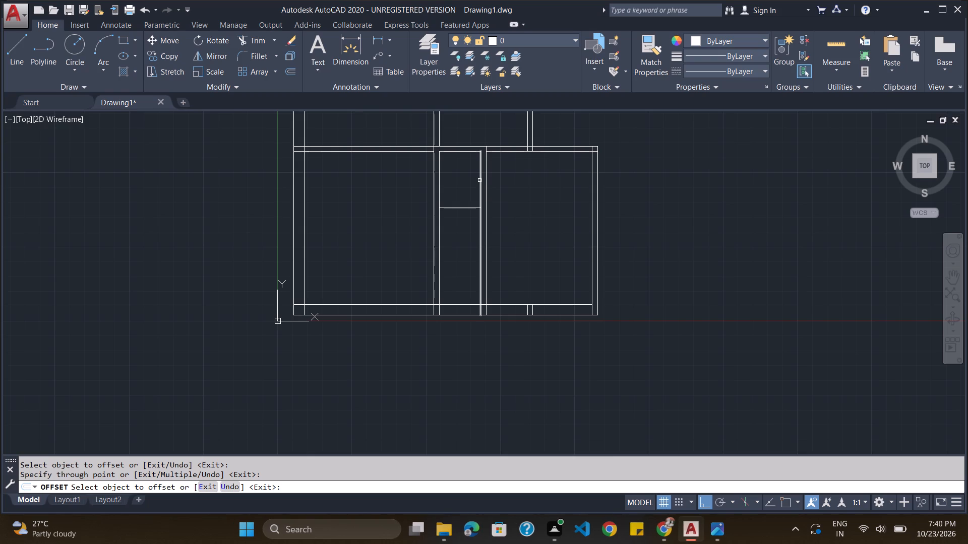
key(Escape)
Trim away both horizontal wall lines between the two vertical partitions, keeping the eastern partition's west line continuous up to the wall's upper line.
text(trim)
key(Return)
key(Return)
click(480, 174)
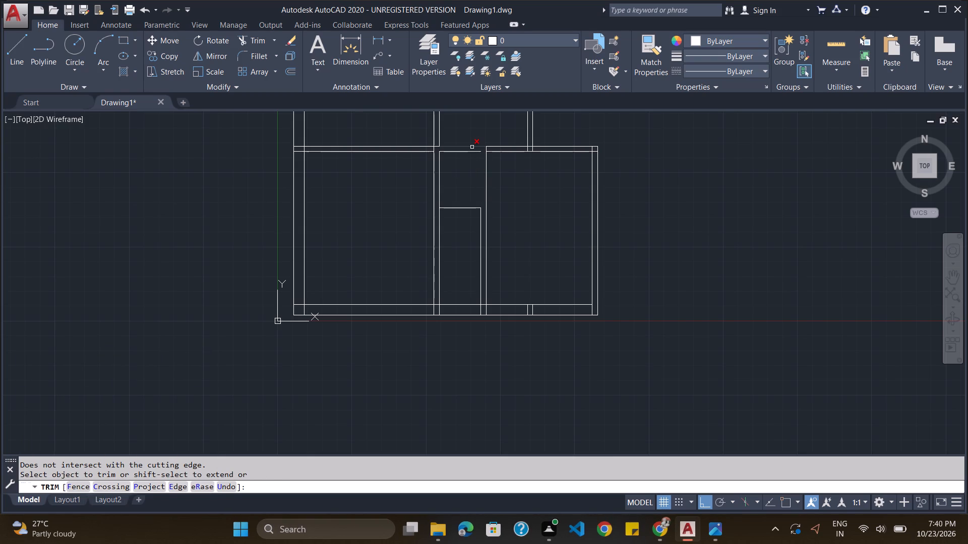
click(472, 146)
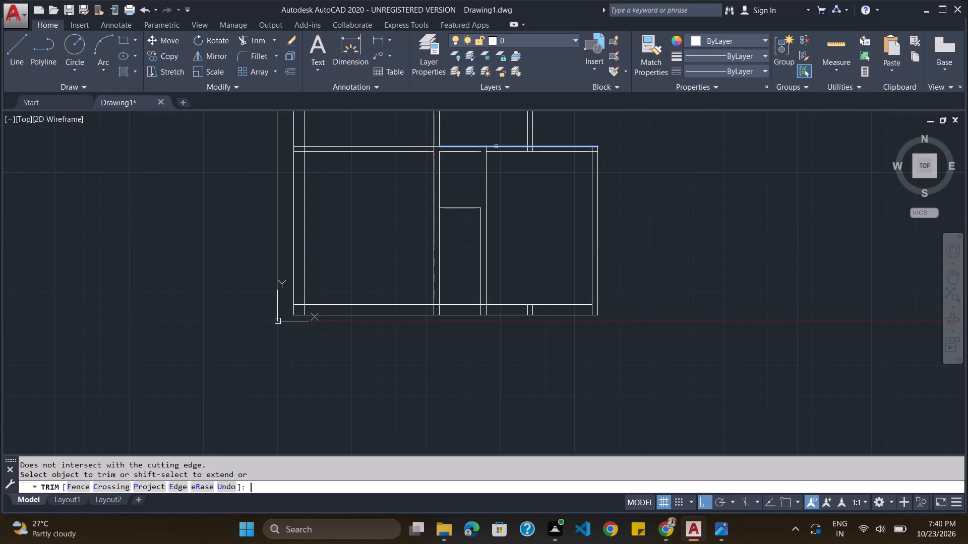
shift+click(496, 147)
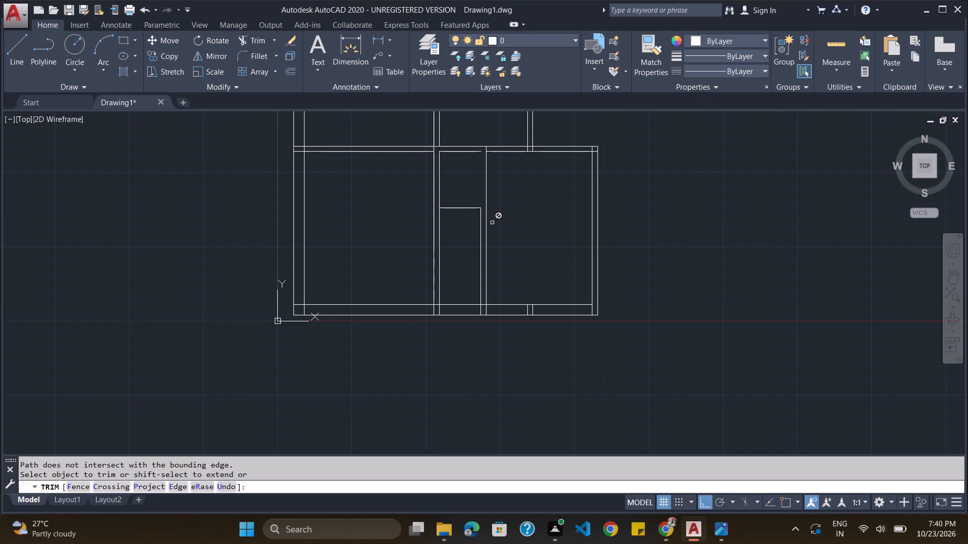
shift+click(481, 212)
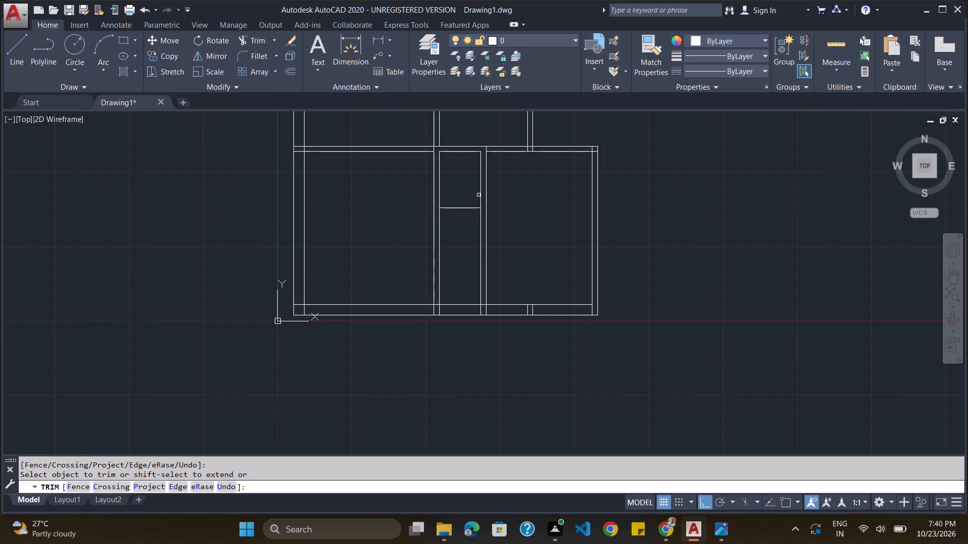
shift+click(480, 173)
click(466, 146)
click(469, 152)
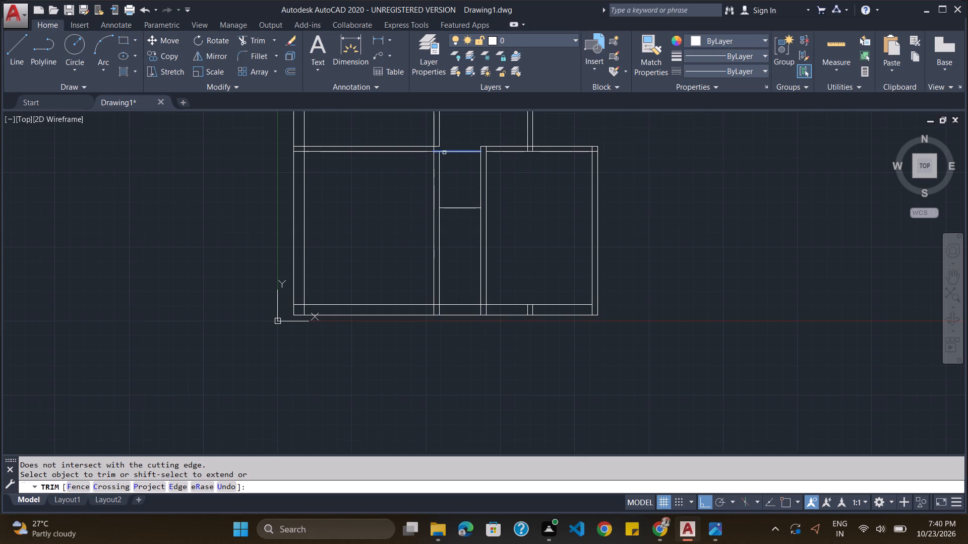
shift+click(445, 152)
click(456, 152)
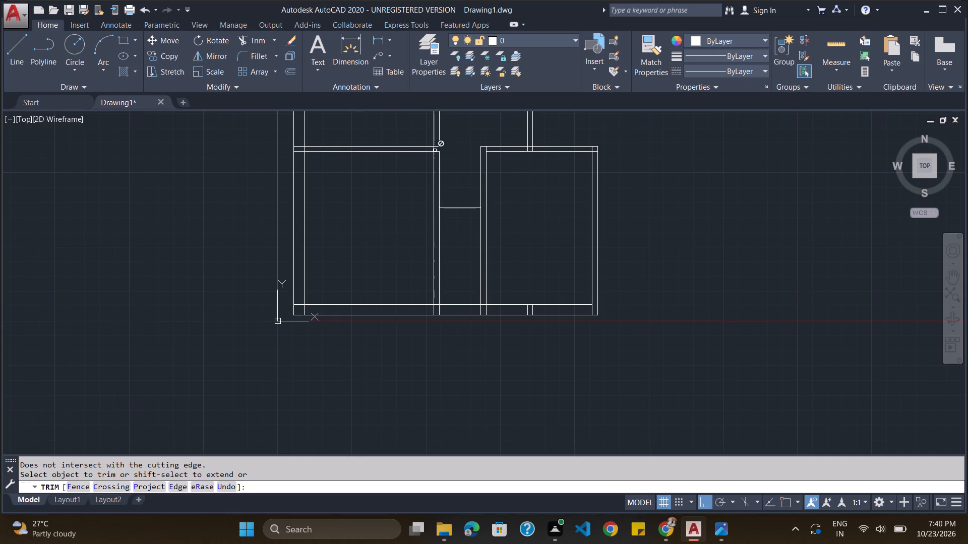
Extend the offset line to the western partition's outer line and trim both lines of that partition above it.
shift+click(450, 208)
click(440, 199)
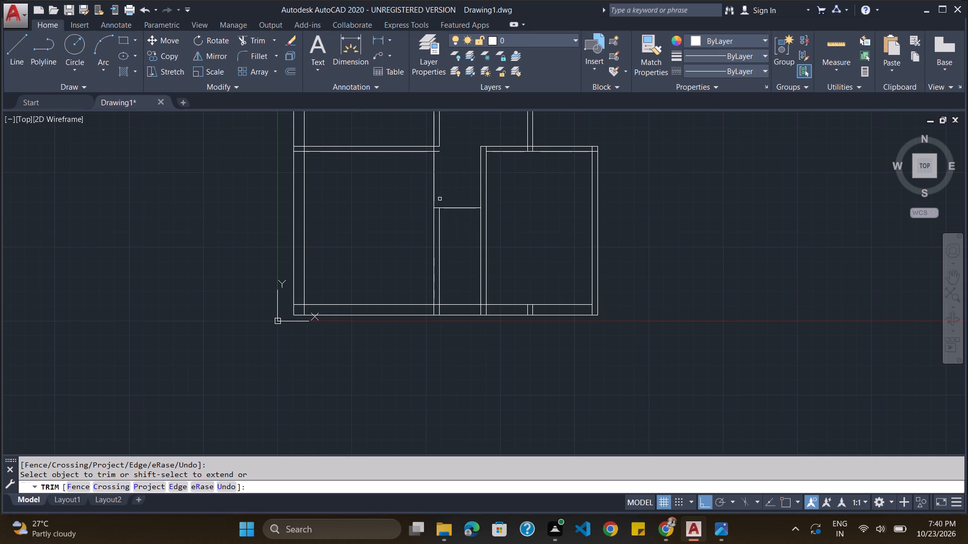
click(434, 195)
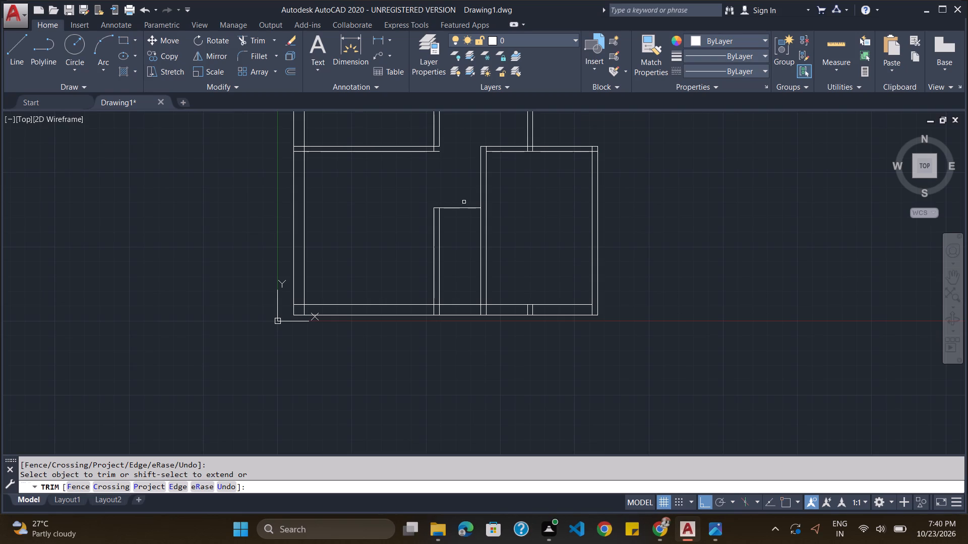
click(439, 489)
key(Escape)
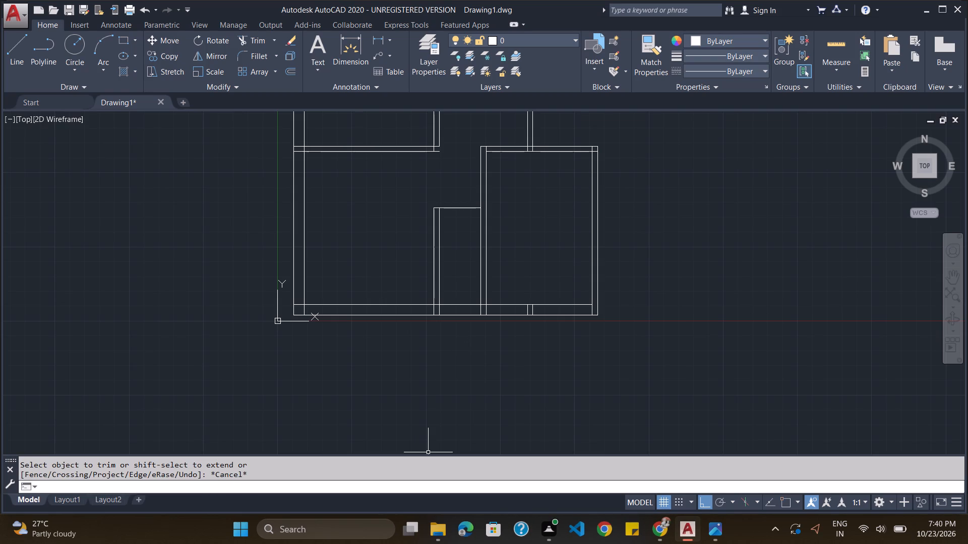
Offset the short horizontal line upward by 4.5" to give the narrow room's top wall its thickness.
key(o)
key(Return)
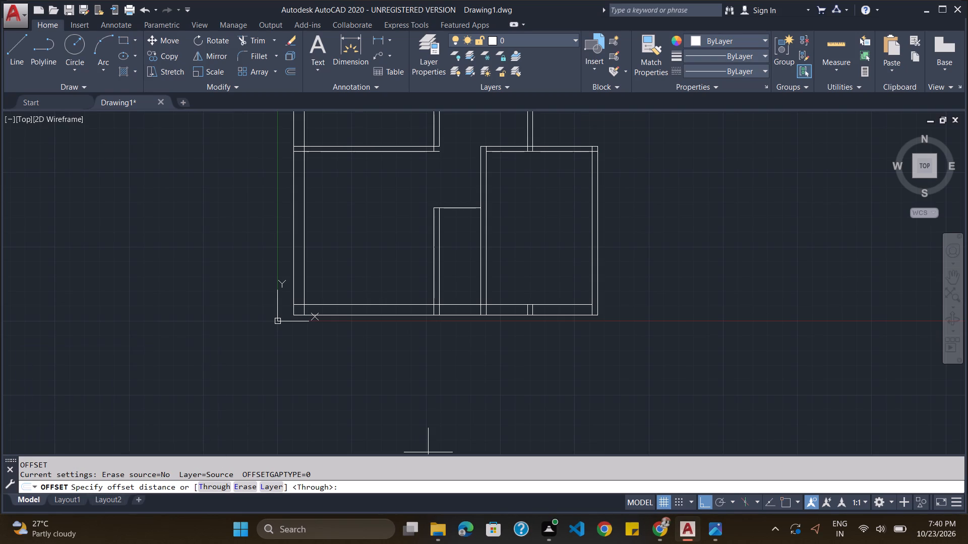
text(4.5")
key(Return)
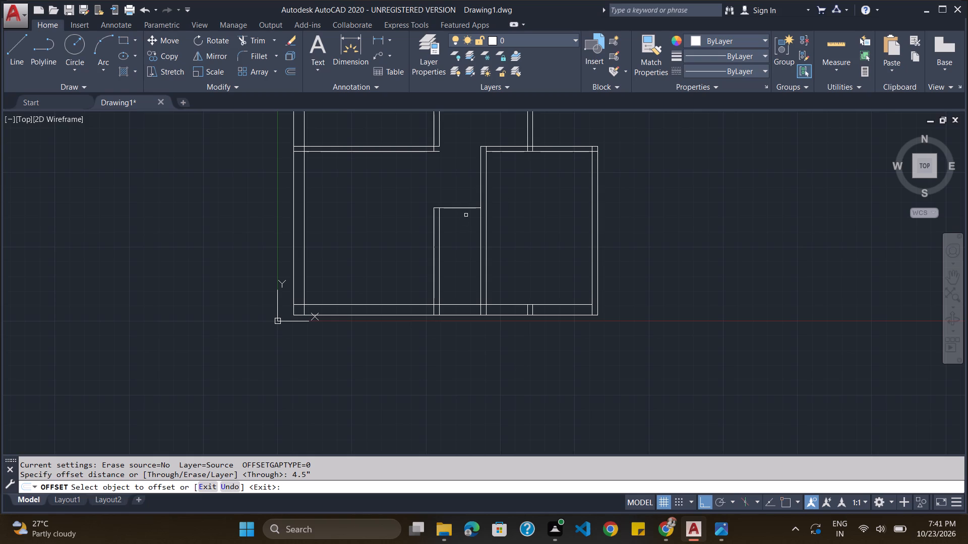
click(461, 207)
click(462, 197)
key(Escape)
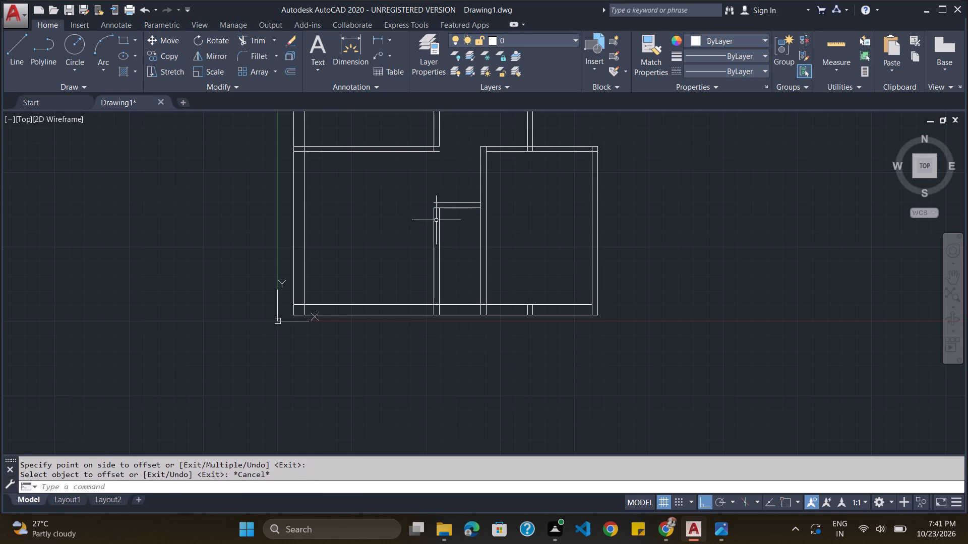
Extend the western partition's outer line to the new wall's upper line and trim the overlap inside that corner.
text(TR)
text(IM)
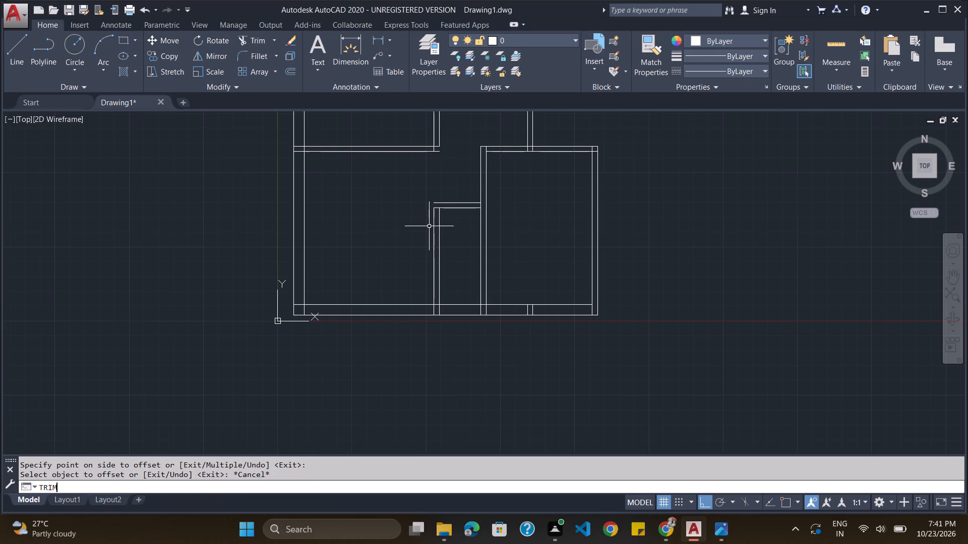
key(Return)
key(Return)
shift+click(434, 223)
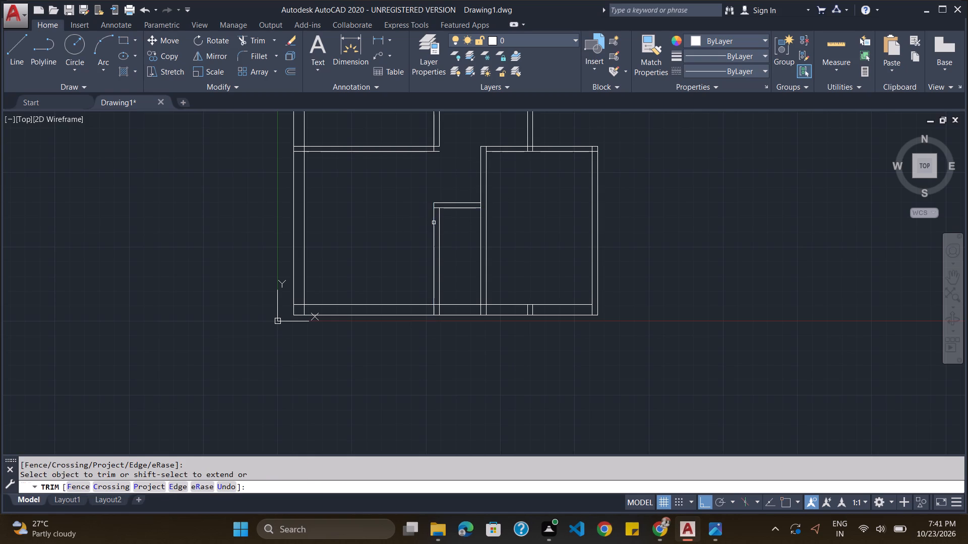
scroll(434, 210, up, 4)
click(437, 198)
scroll(437, 201, down, 4)
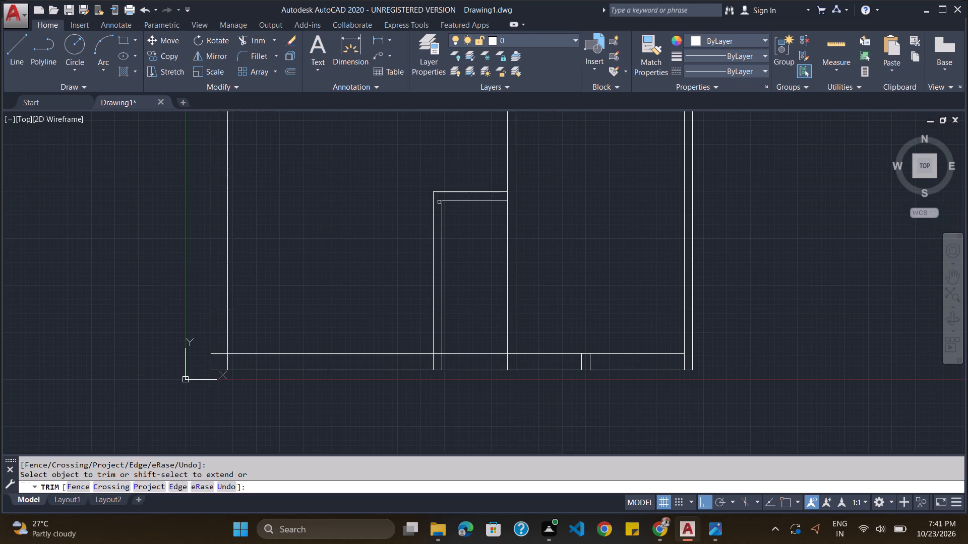
Trim the overlapping lines where the new wall meets the eastern partition and at that partition's top corner with the horizontal wall.
scroll(474, 199, down, 2)
scroll(483, 197, up, 4)
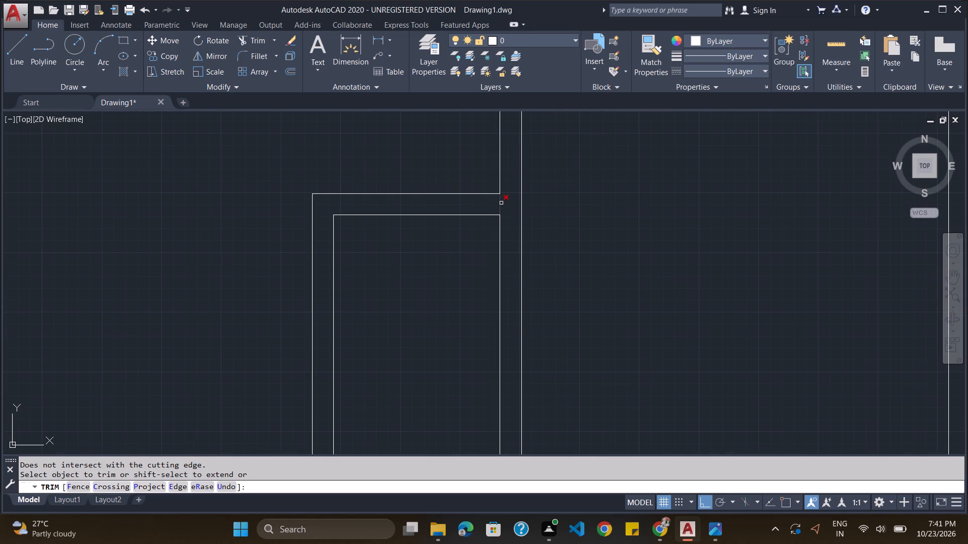
click(501, 203)
scroll(500, 202, down, 3)
scroll(514, 149, up, 3)
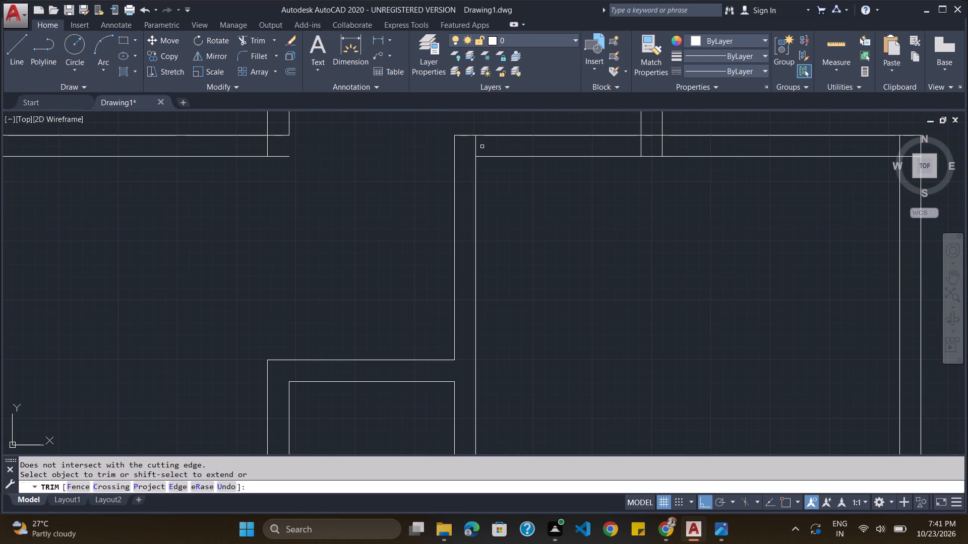
click(476, 148)
scroll(501, 145, down, 4)
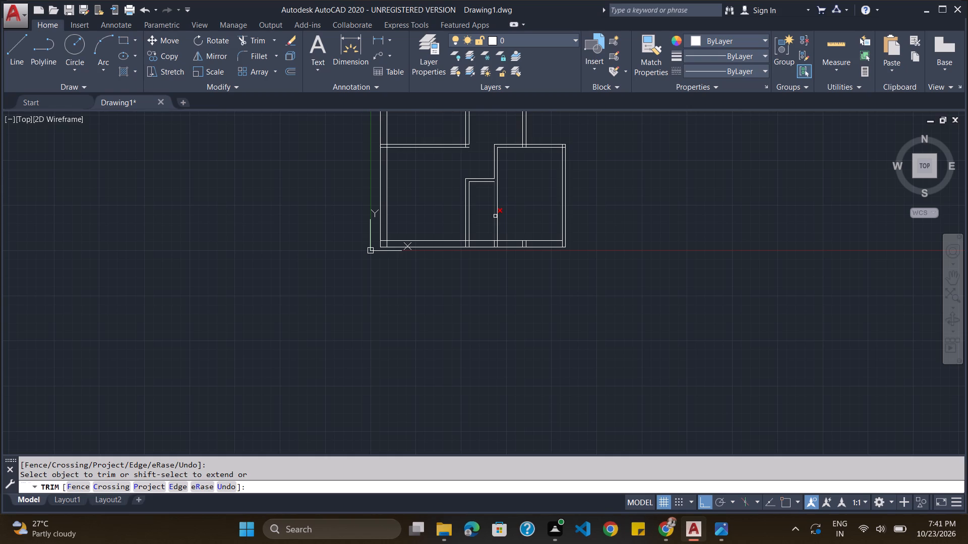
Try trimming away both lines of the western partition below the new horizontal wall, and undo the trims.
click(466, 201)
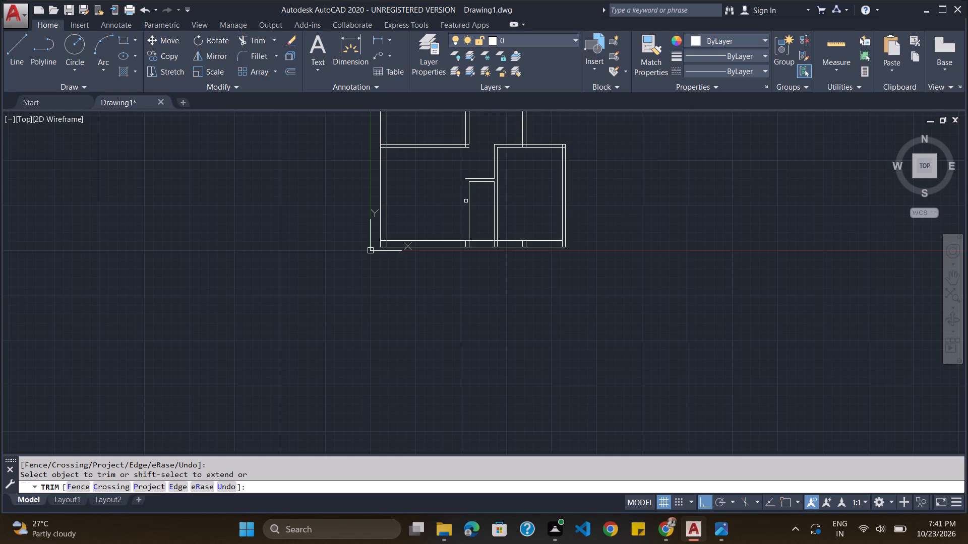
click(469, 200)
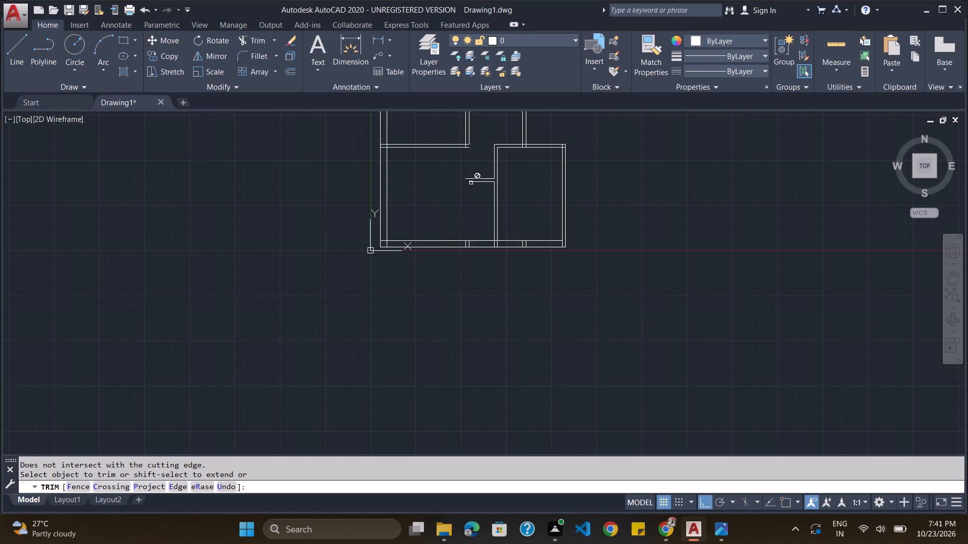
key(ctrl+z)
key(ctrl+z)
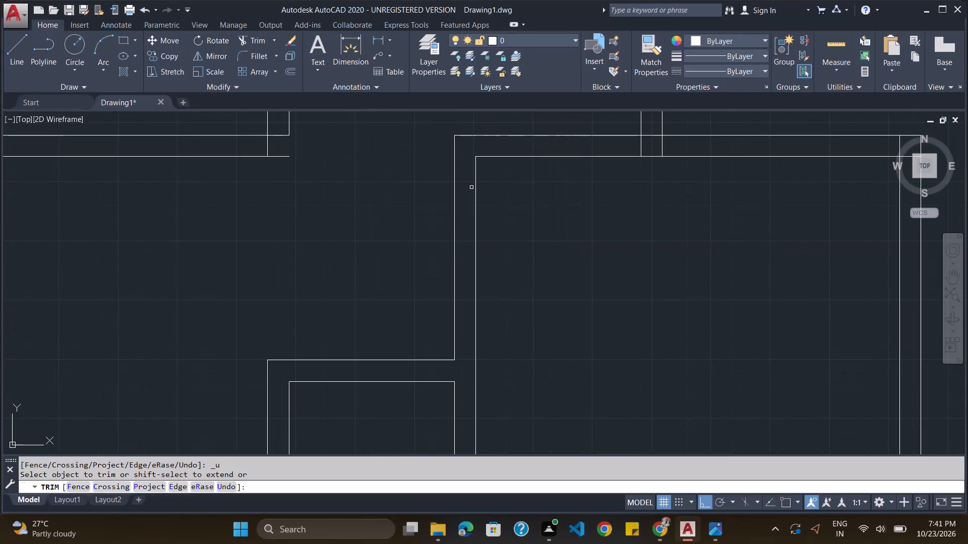
Trim away both lines of the narrow room's western partition between its top wall and the southern exterior wall.
scroll(453, 240, down, 3)
shift+click(428, 275)
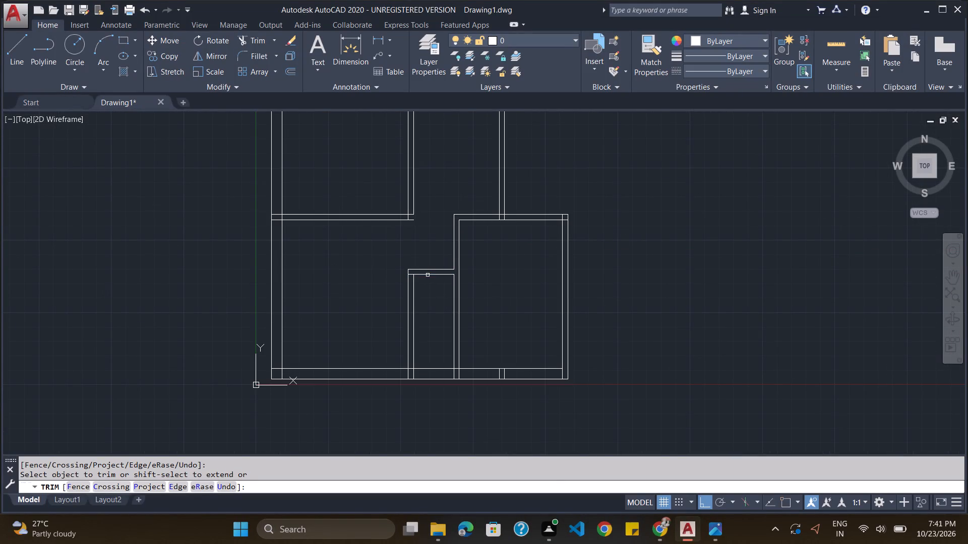
click(412, 287)
click(407, 288)
Extend the northwestern room's eastern partition line down to the lower line of that room's bottom wall.
shift+click(415, 186)
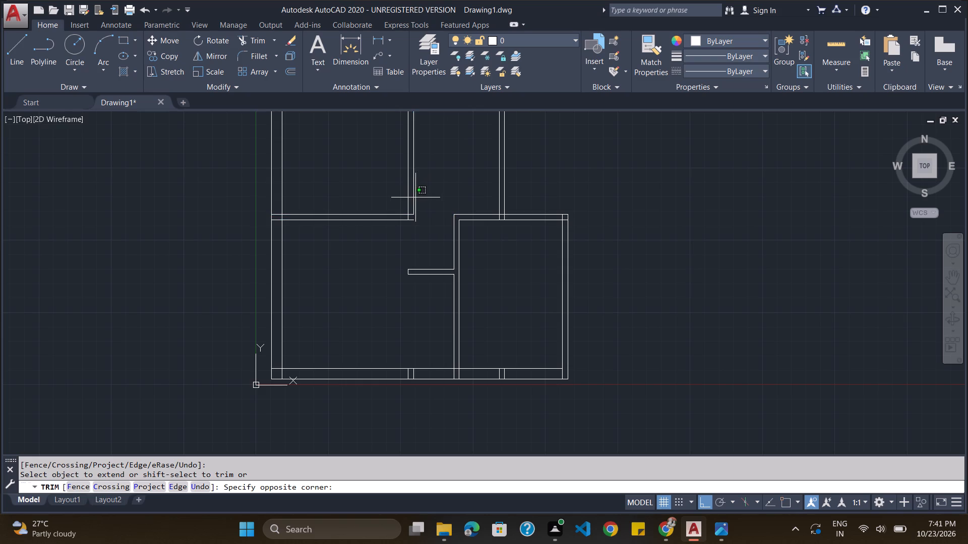
shift+click(412, 198)
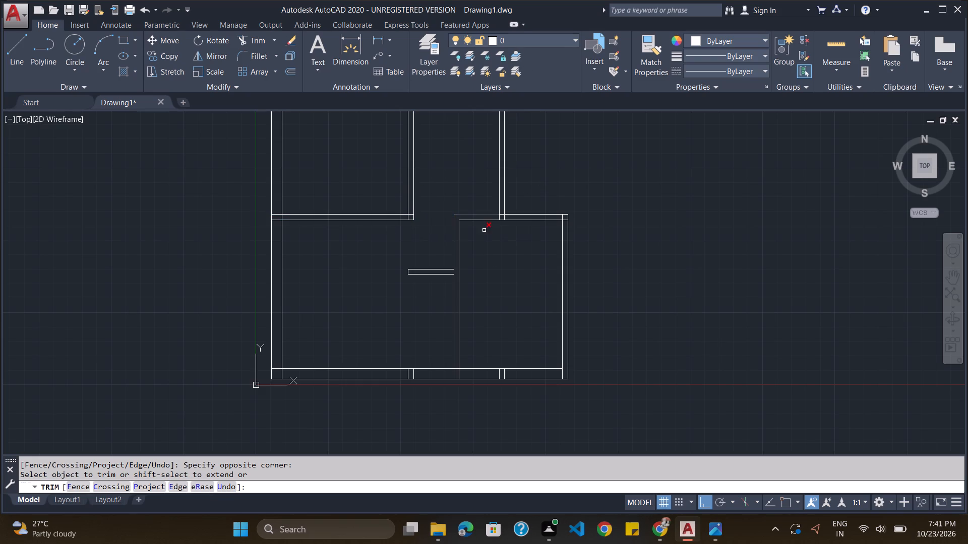
Extend both lines of the short horizontal wall east across the partition to the eastern exterior wall's inner line.
shift+click(443, 267)
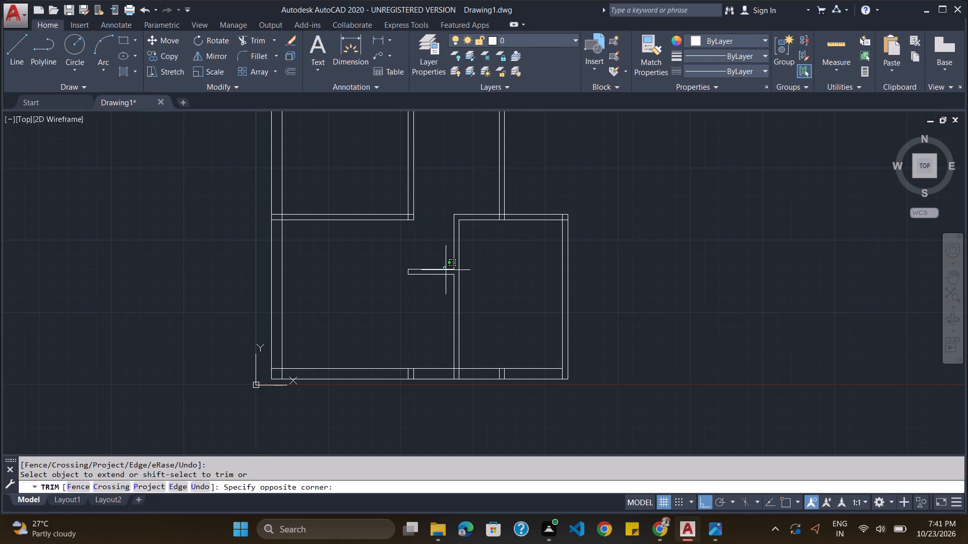
shift+click(446, 270)
shift+click(449, 275)
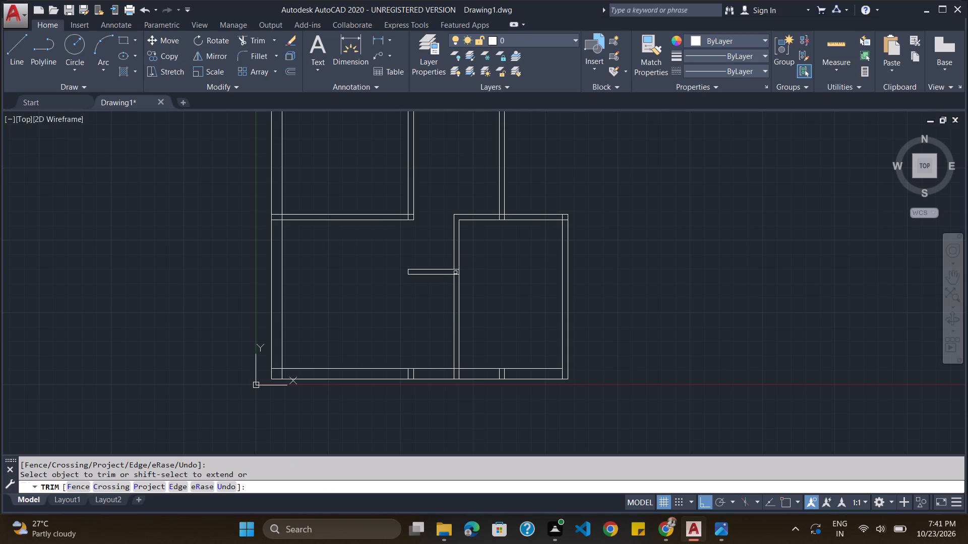
shift+click(447, 270)
shift+click(450, 274)
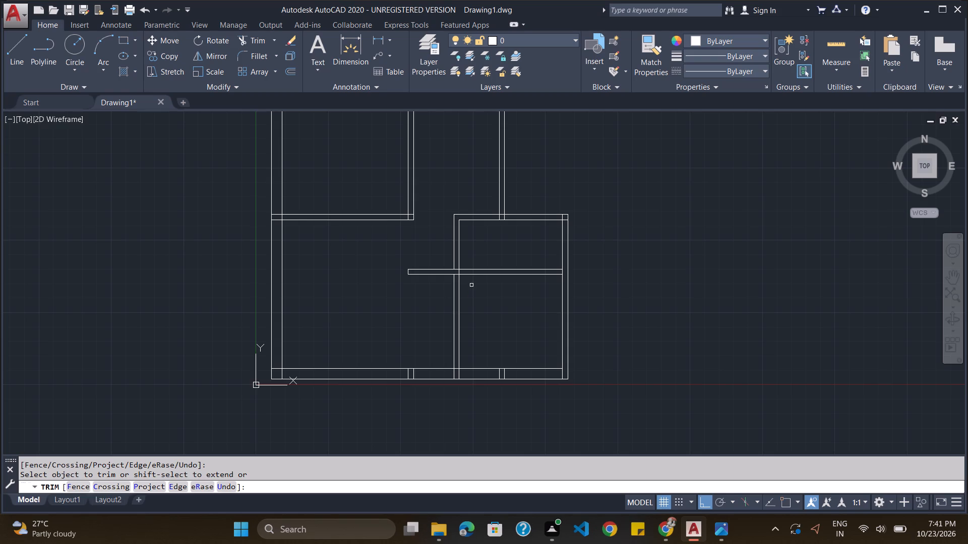
scroll(475, 257, up, 4)
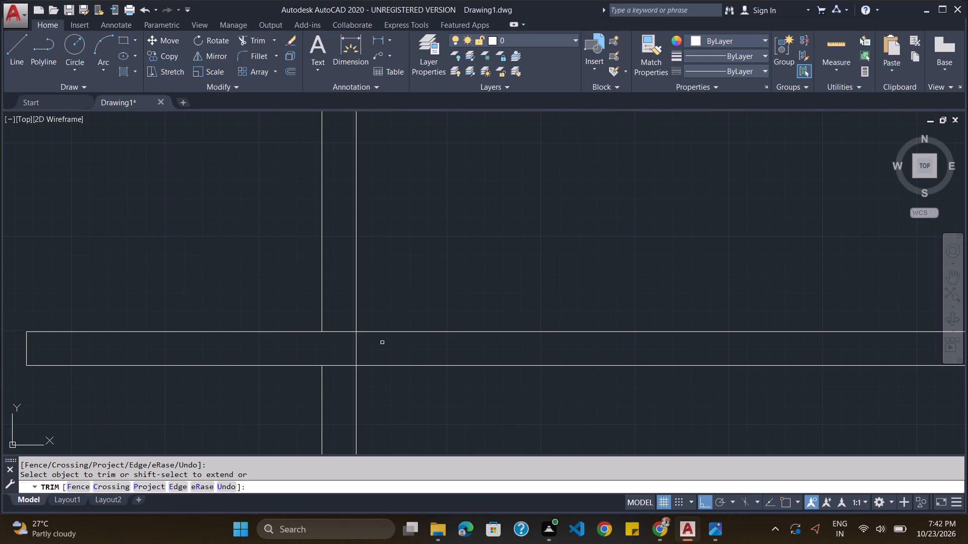
scroll(436, 271, down, 2)
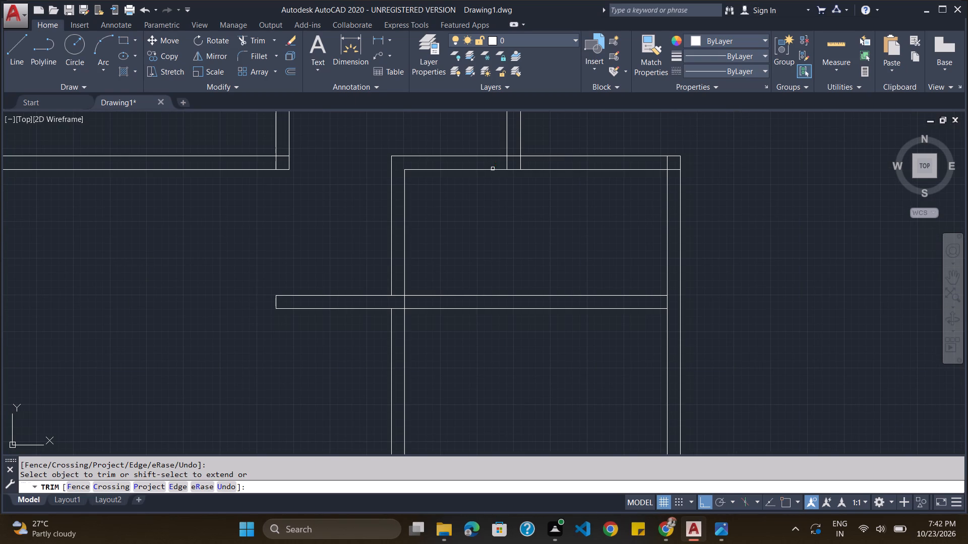
key(Escape)
click(427, 489)
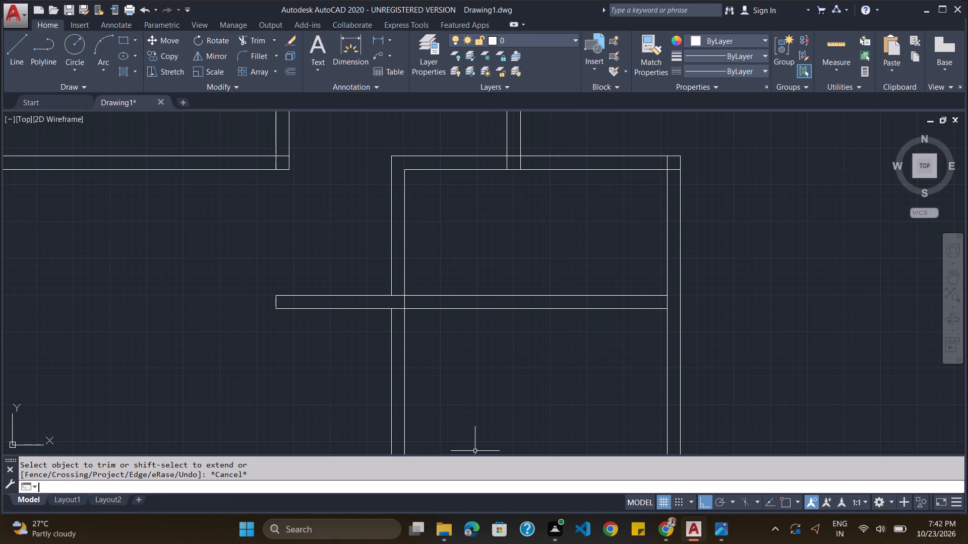
Draw a rectangle from the southeastern room's top-left outer corner down to the horizontal wall's lower line, with its east side as the new partition position.
click(124, 44)
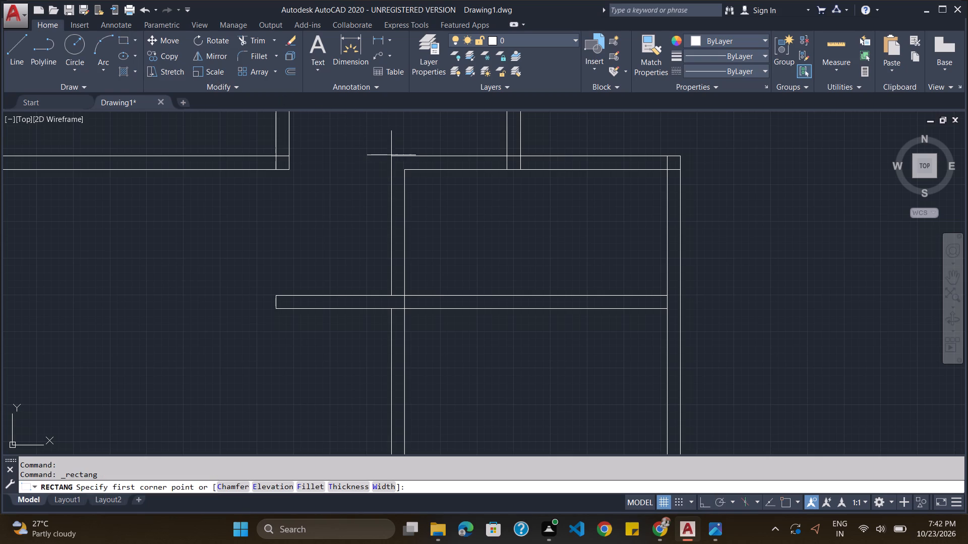
click(392, 157)
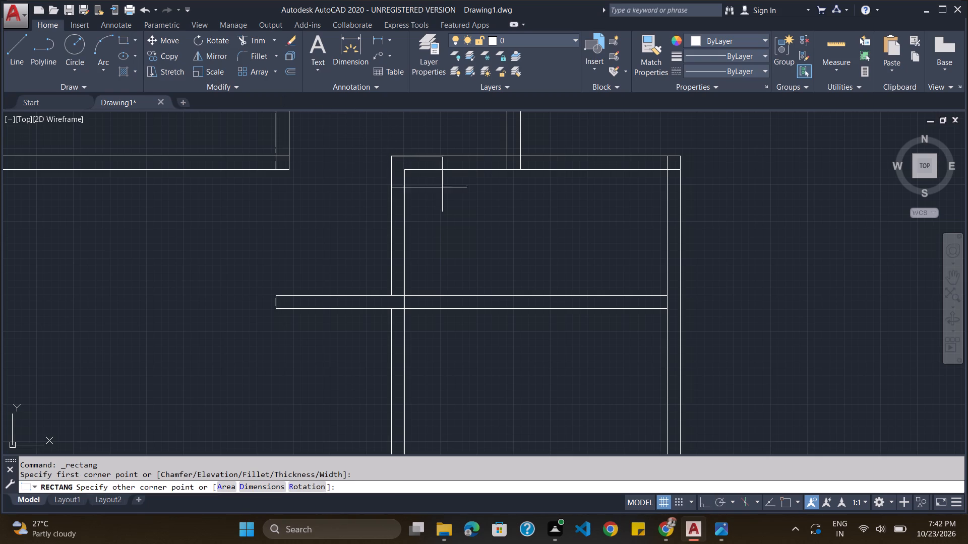
click(467, 308)
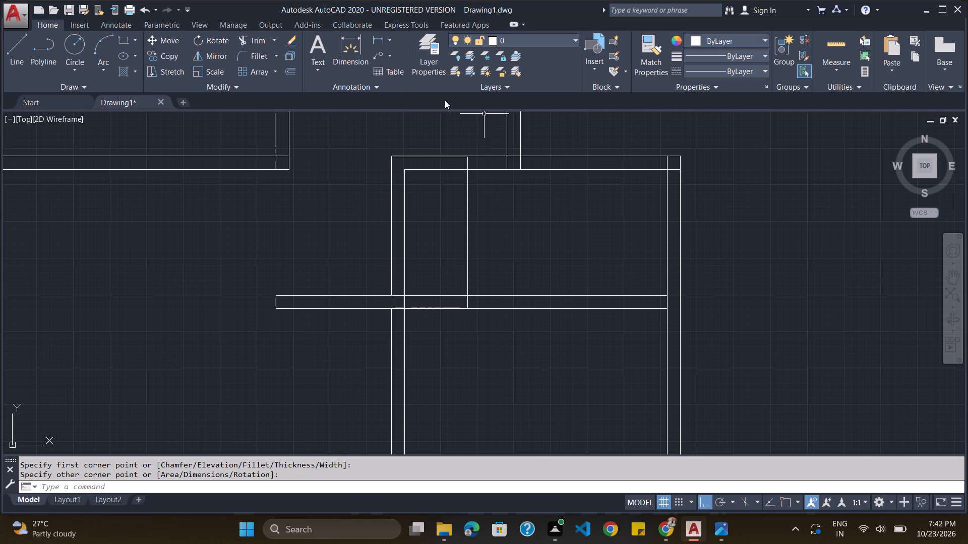
Trim the old partition's inner line, the top wall lines and the rectangle's surplus sides west of the rectangle's east side.
text(TRIM)
key(Return)
key(Return)
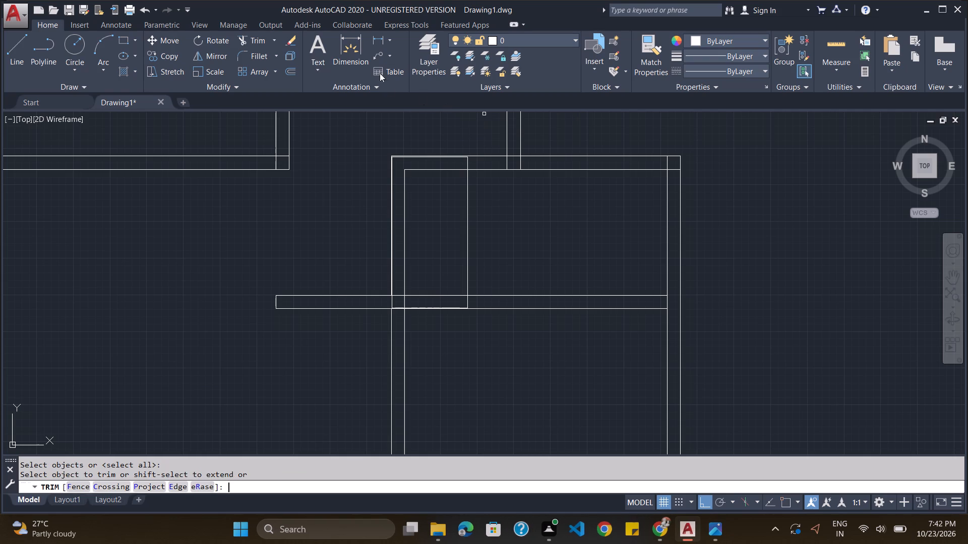
click(444, 169)
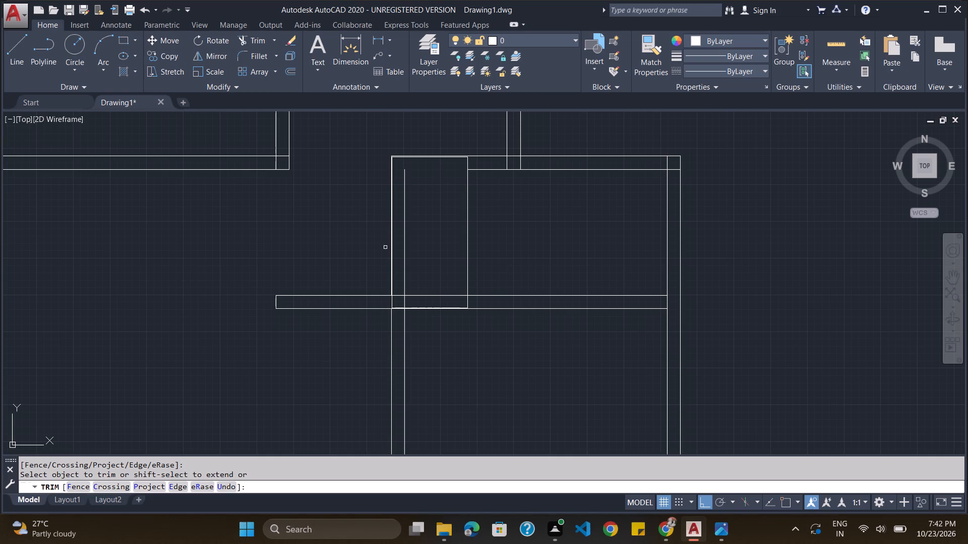
click(405, 249)
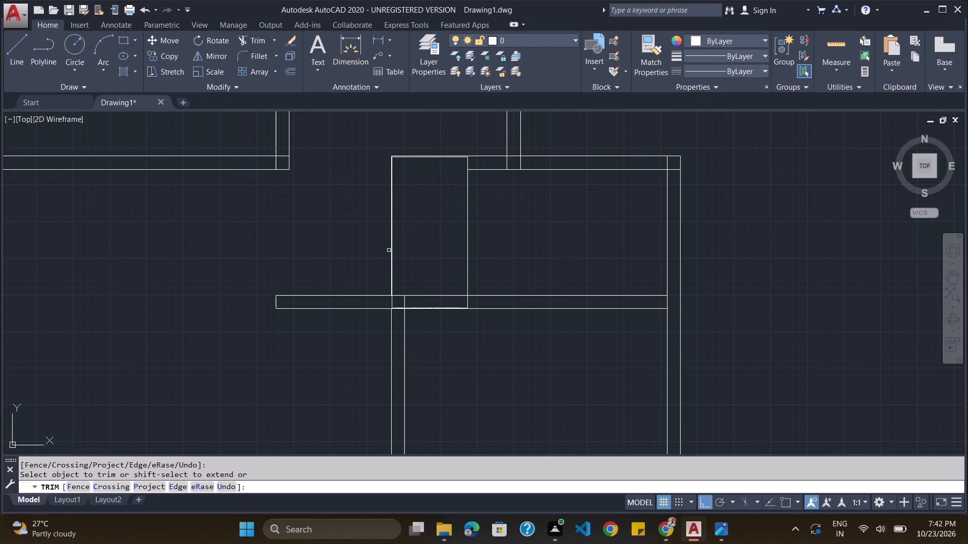
click(391, 249)
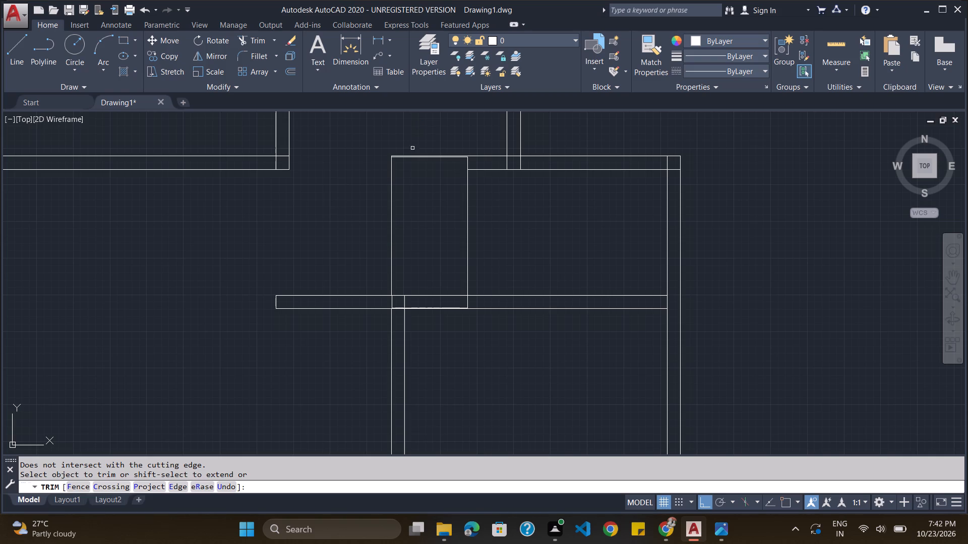
click(412, 157)
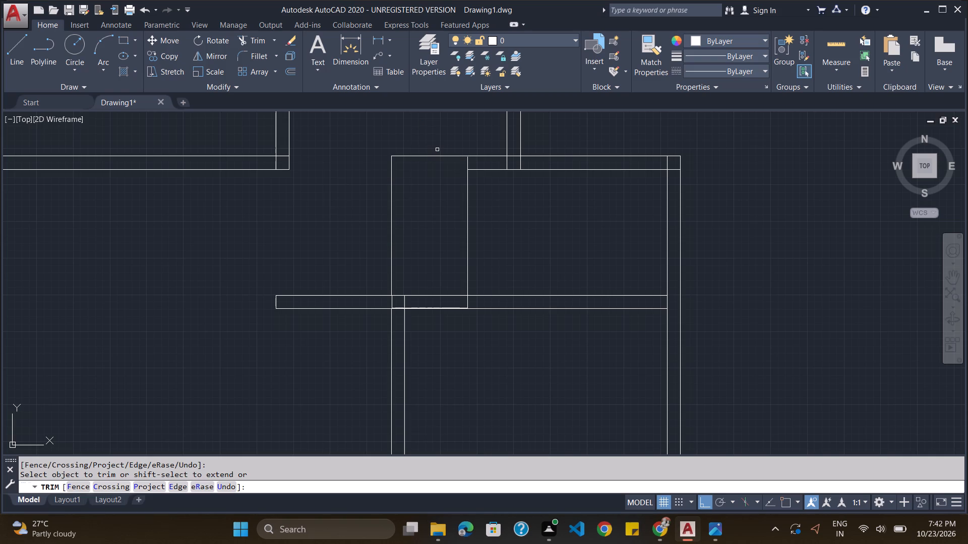
shift+click(467, 204)
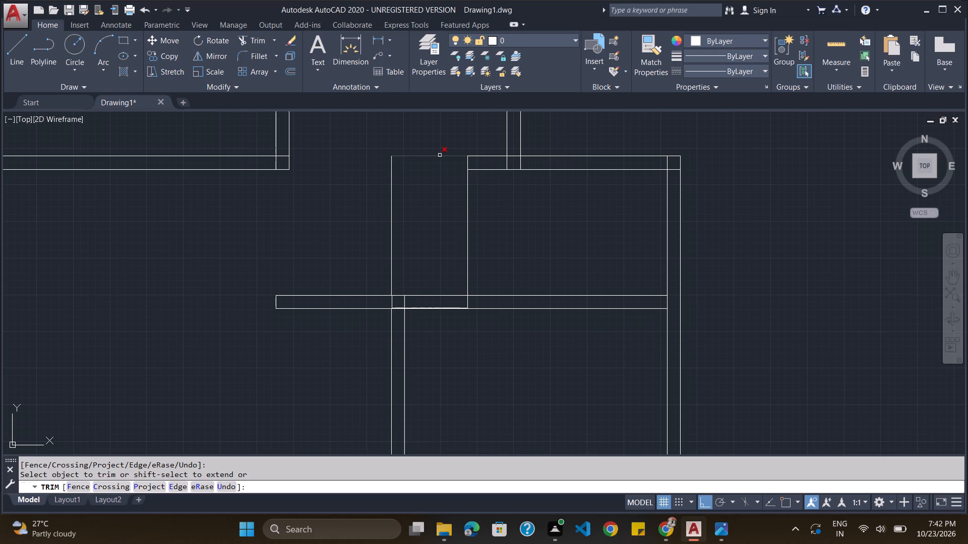
click(440, 155)
click(390, 197)
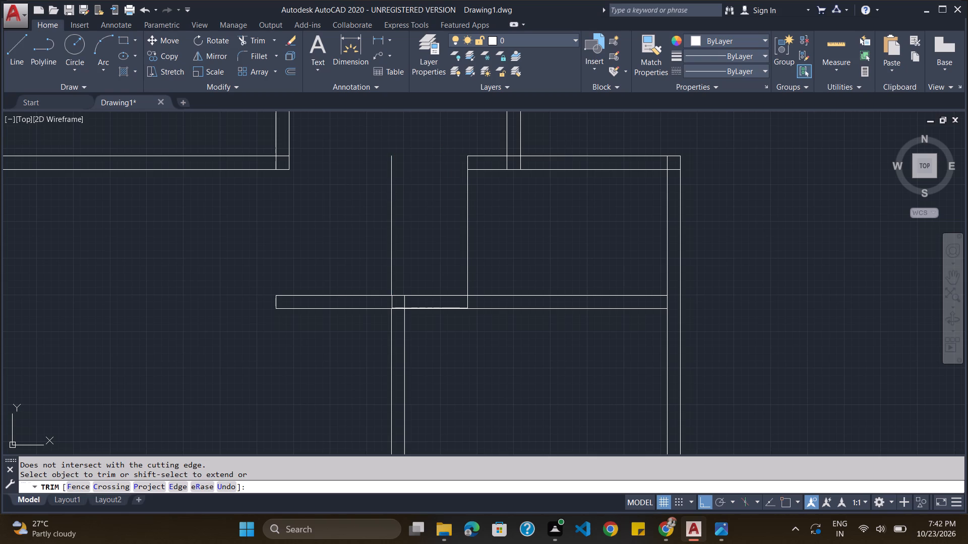
click(393, 197)
Erase the leftover vertical line of the old partition above the horizontal wall.
key(Escape)
click(392, 197)
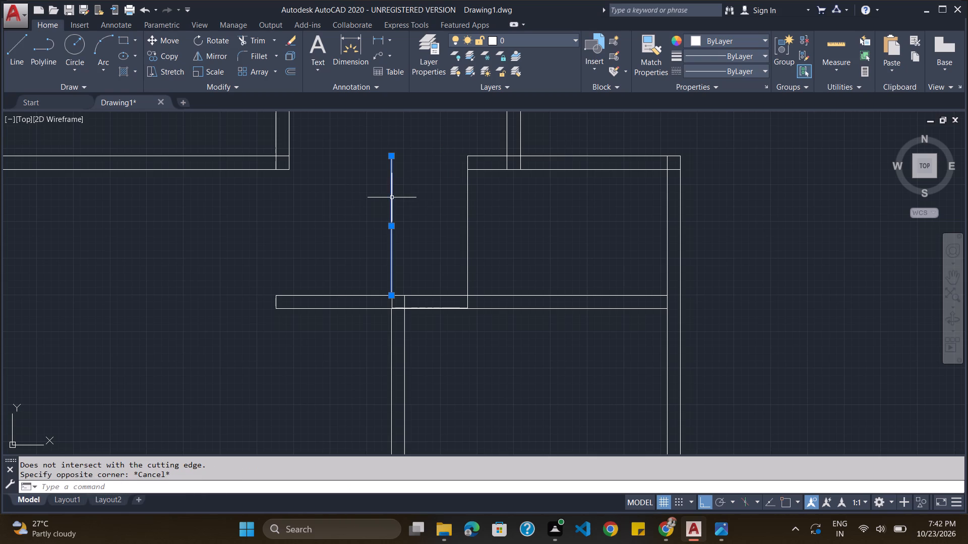
key(Delete)
scroll(427, 219, down, 1)
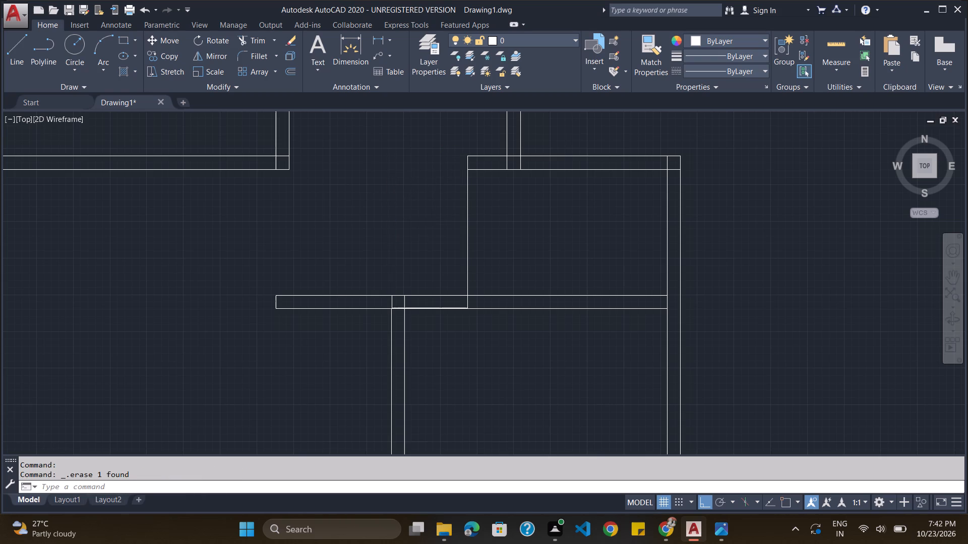
scroll(429, 219, up, 1)
scroll(430, 228, down, 1)
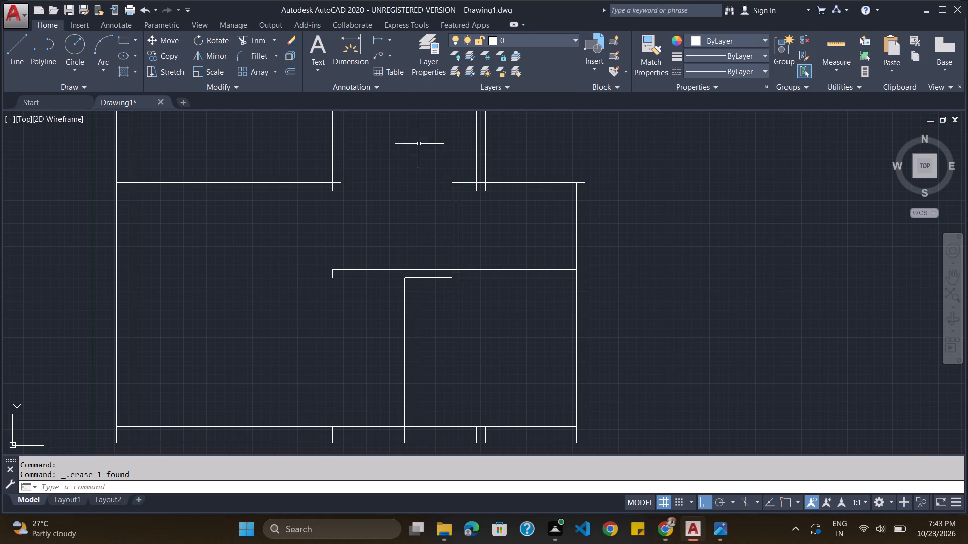
With object snap on, draw a short horizontal line west from the top corner of the new partition line.
click(15, 54)
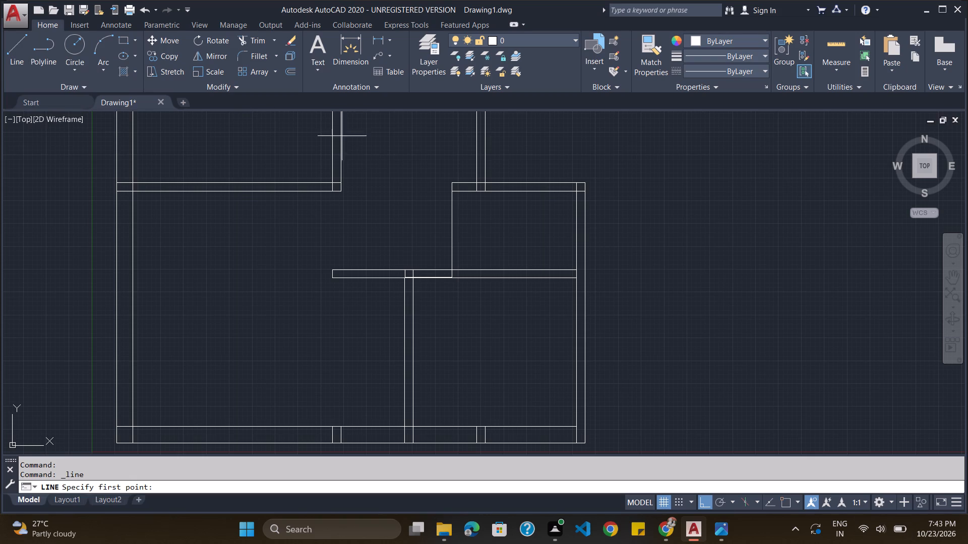
click(783, 499)
click(454, 182)
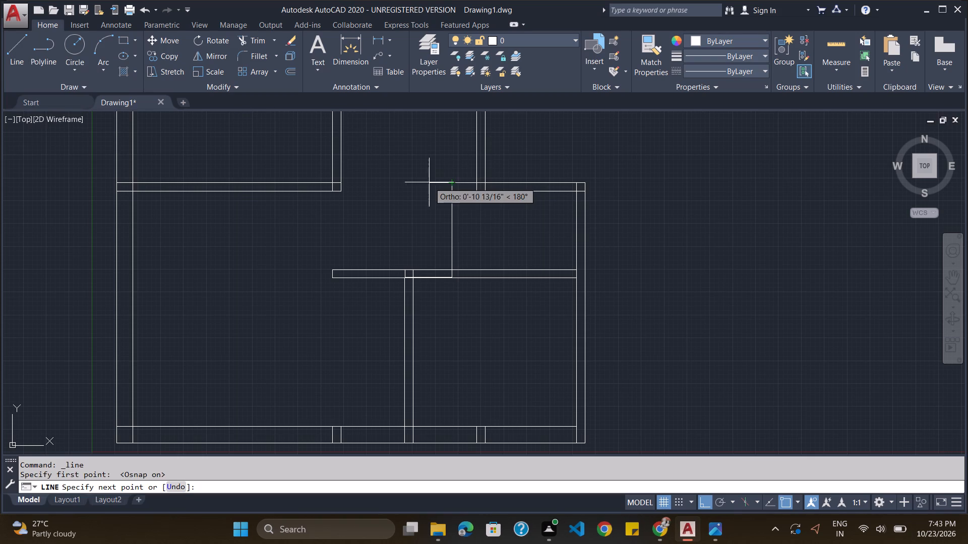
click(422, 183)
key(Escape)
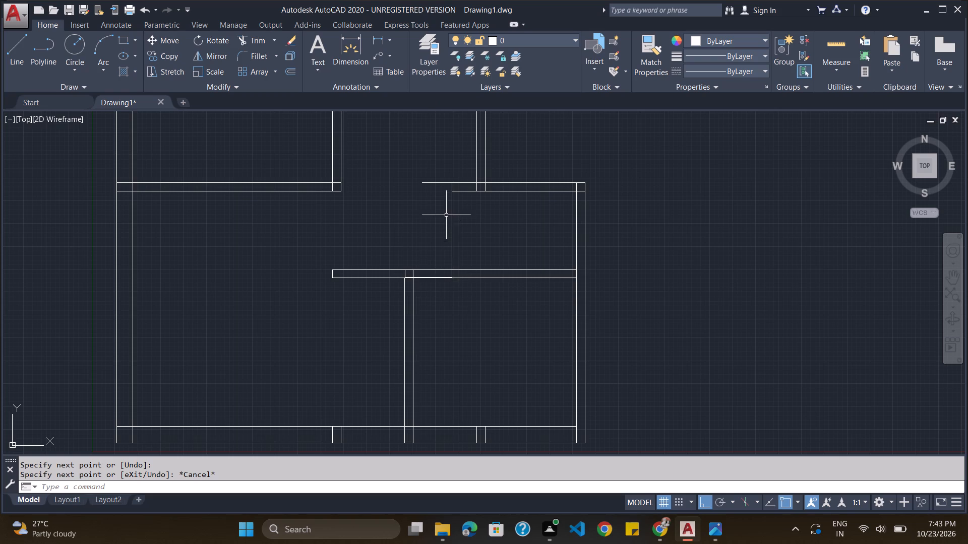
Offset the new partition polyline 4.5" toward the west to give the wall its thickness.
click(536, 491)
key(o)
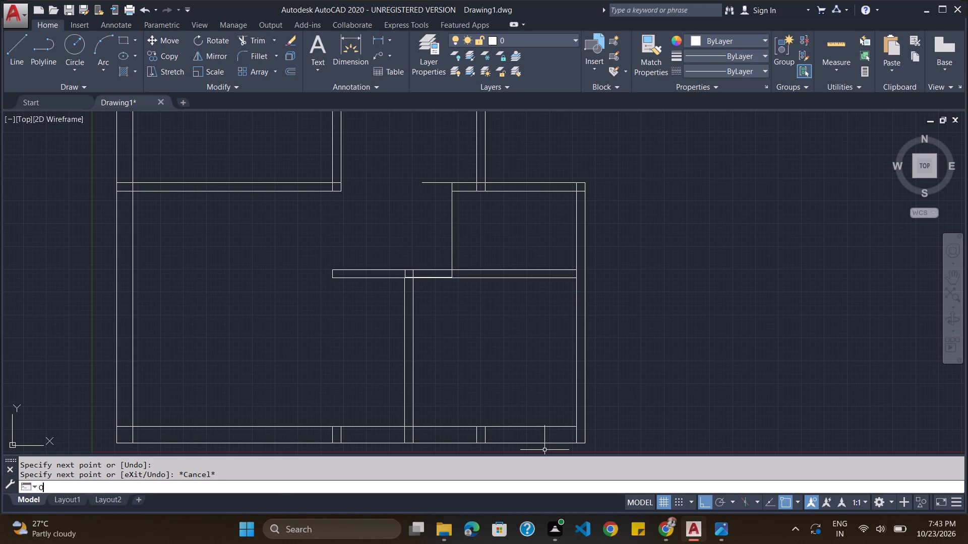
key(Return)
text(4.5")
key(Return)
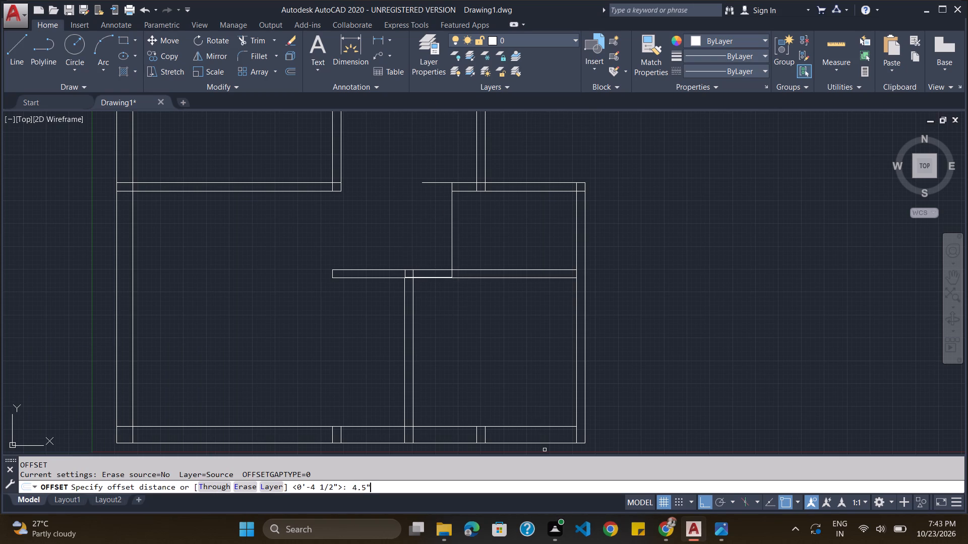
click(453, 245)
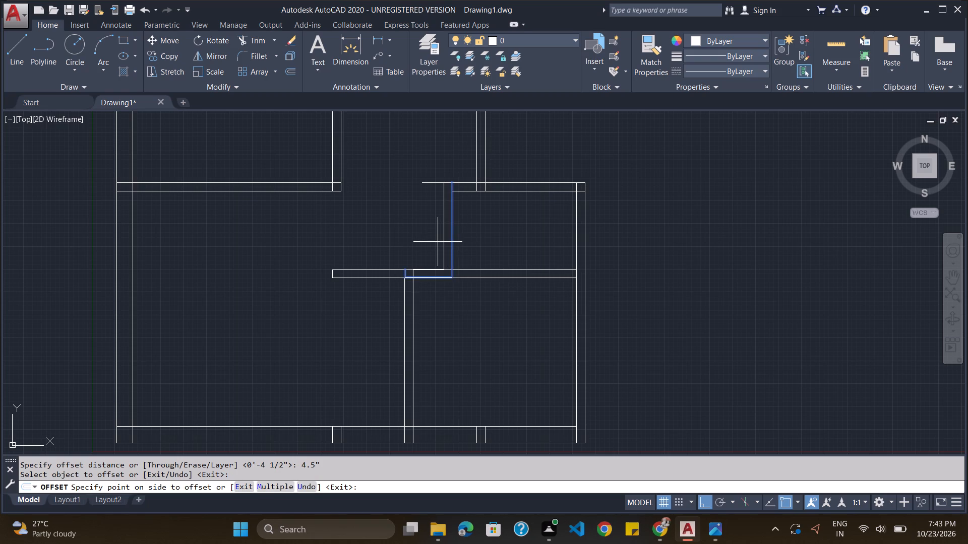
click(438, 242)
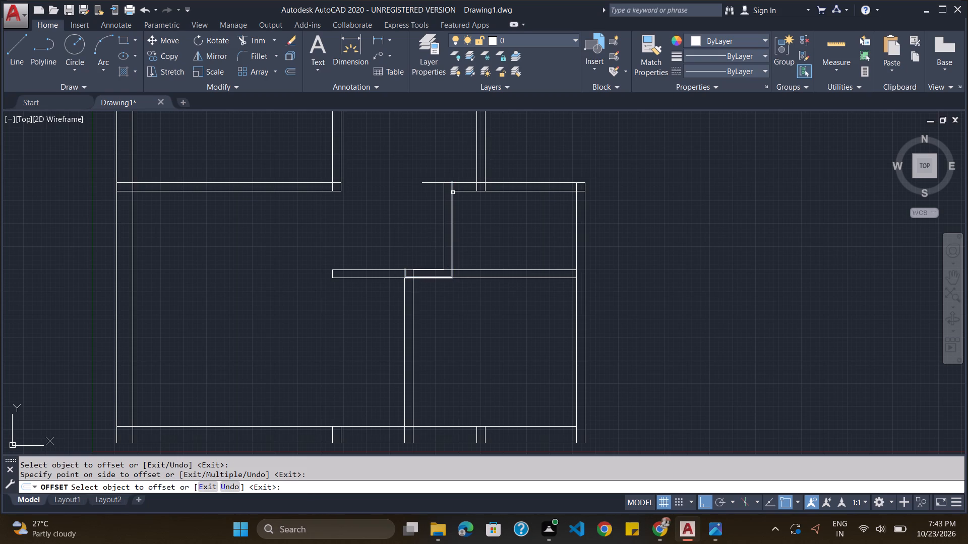
scroll(453, 192, up, 2)
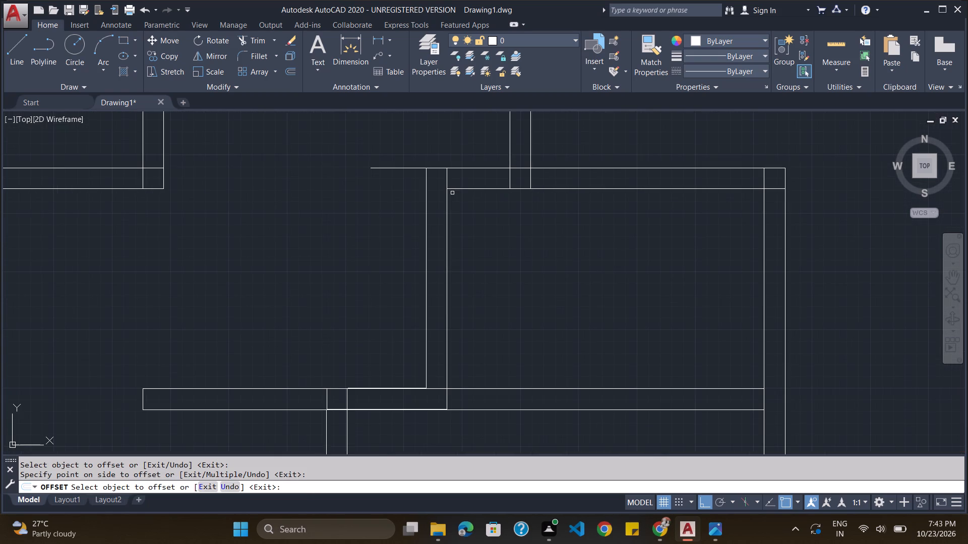
scroll(452, 193, down, 2)
key(Escape)
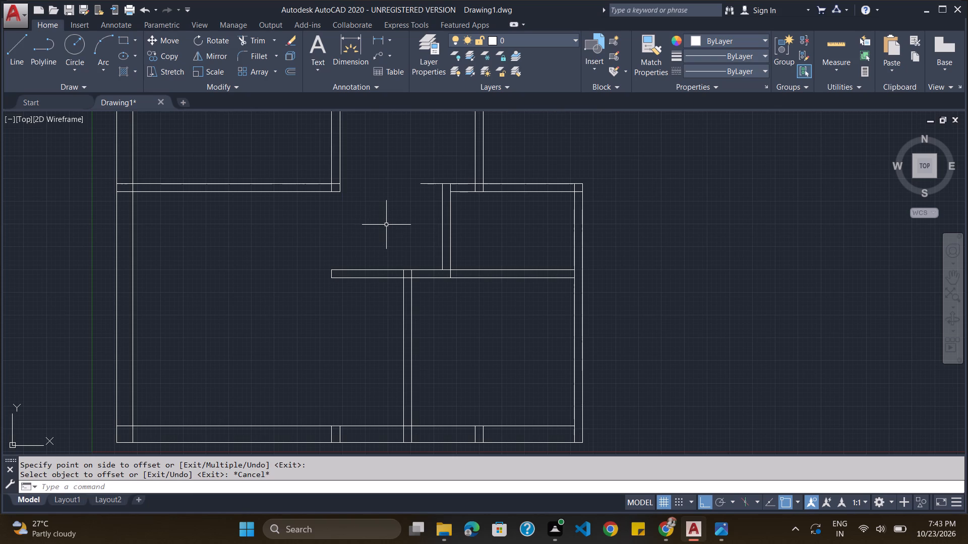
Trim the short horizontal line's overhang west of the new partition's outer line.
text(TRIM)
key(Return)
key(Return)
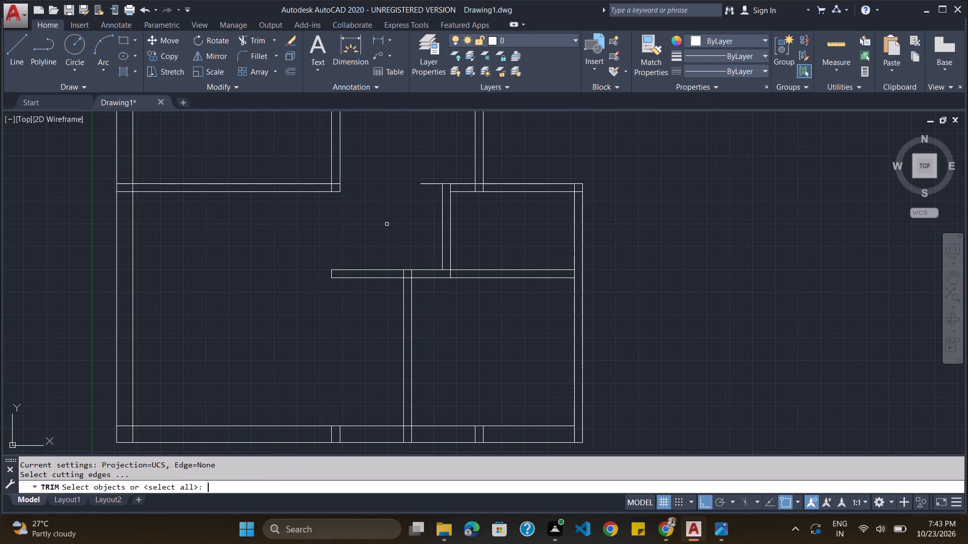
click(425, 183)
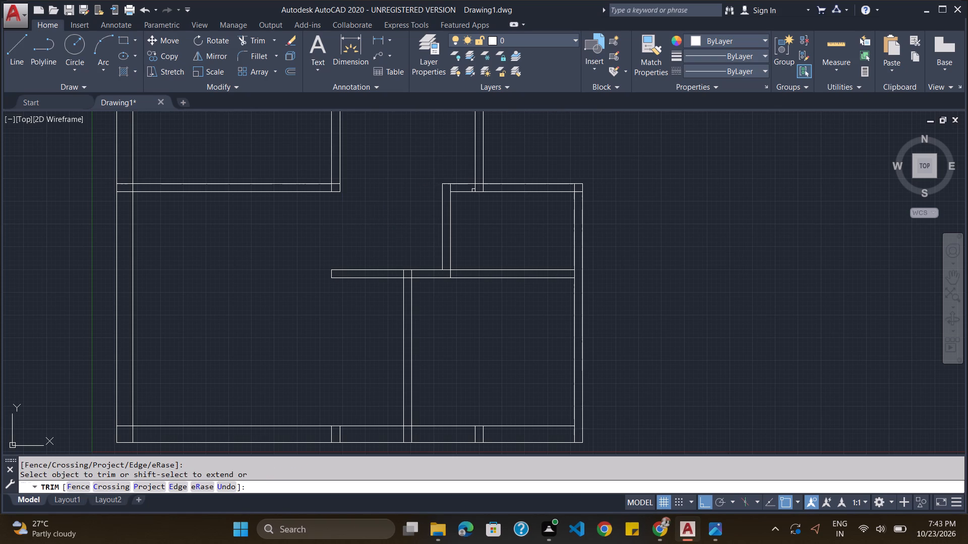
Trim the stub of the new partition's inner line that crosses the wall thickness at its top corner.
scroll(449, 189, up, 3)
click(449, 186)
Trim both lines of the lower vertical partition where they cross the thickness of the horizontal wall.
scroll(444, 208, down, 4)
scroll(444, 212, up, 2)
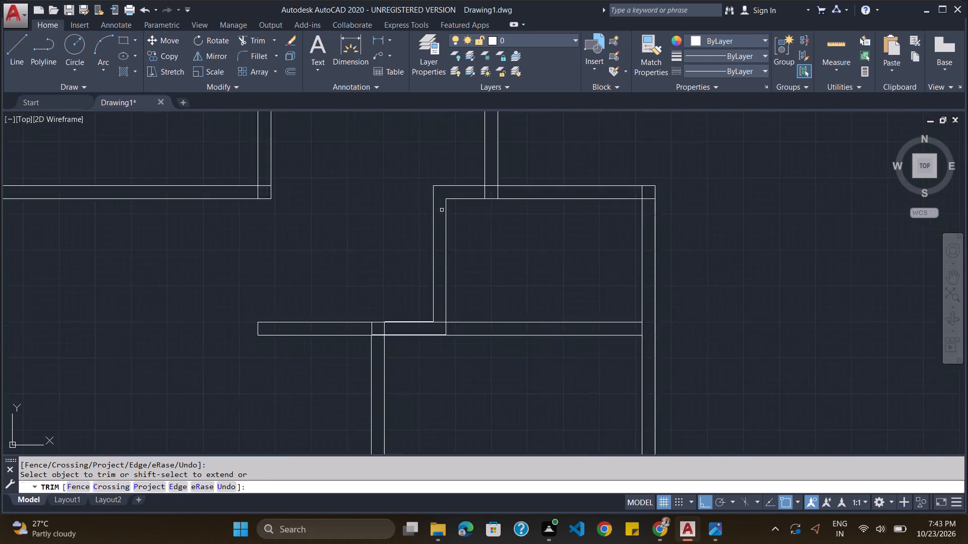
scroll(442, 210, up, 1)
scroll(428, 190, down, 3)
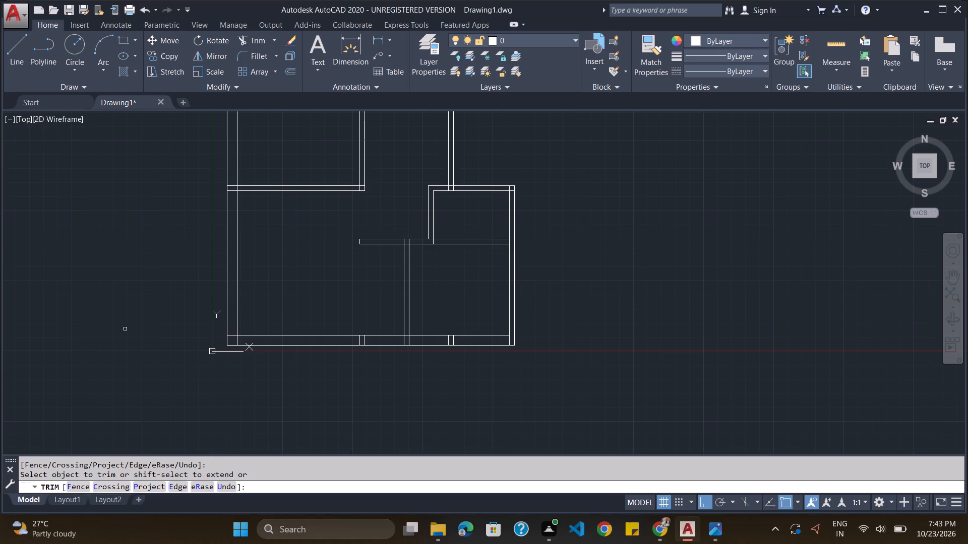
scroll(322, 274, up, 3)
scroll(669, 234, down, 3)
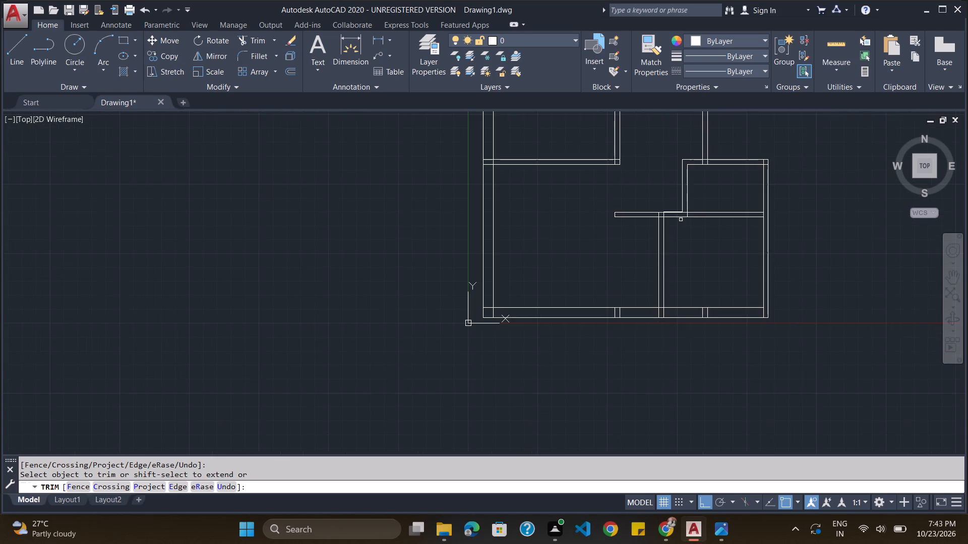
scroll(690, 203, up, 4)
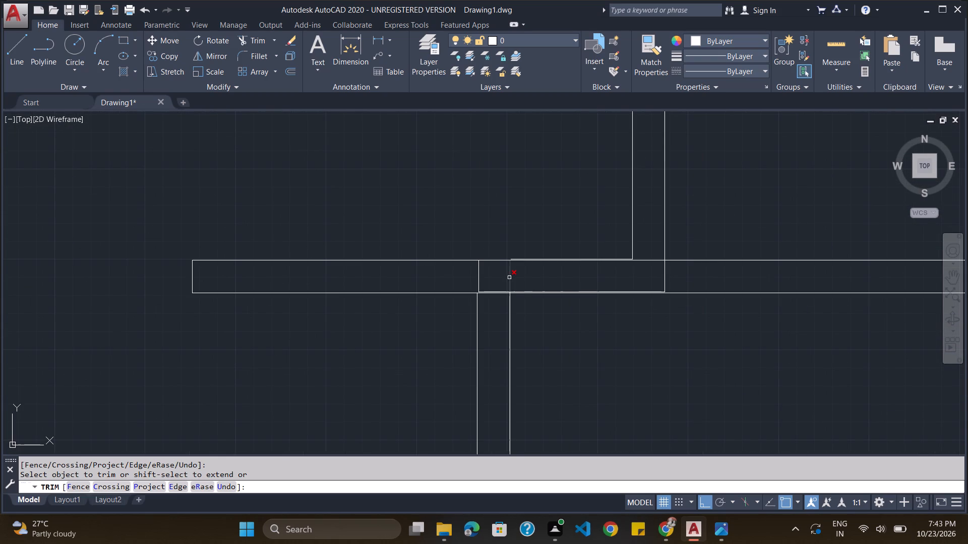
click(510, 278)
click(478, 279)
scroll(479, 281, down, 3)
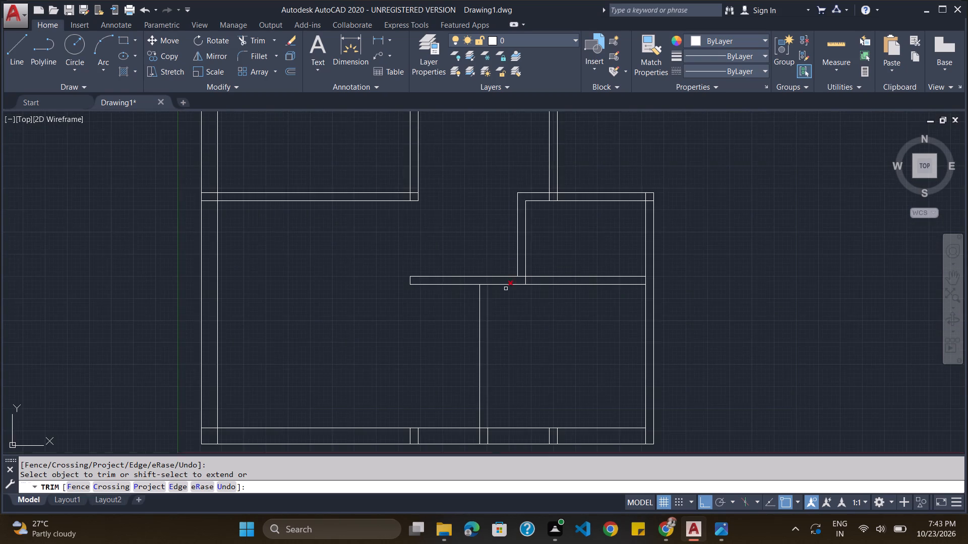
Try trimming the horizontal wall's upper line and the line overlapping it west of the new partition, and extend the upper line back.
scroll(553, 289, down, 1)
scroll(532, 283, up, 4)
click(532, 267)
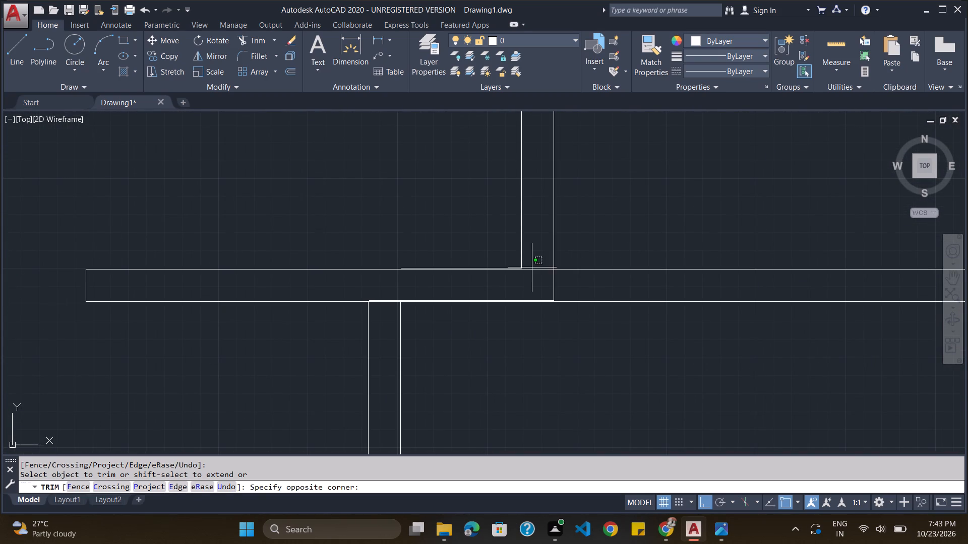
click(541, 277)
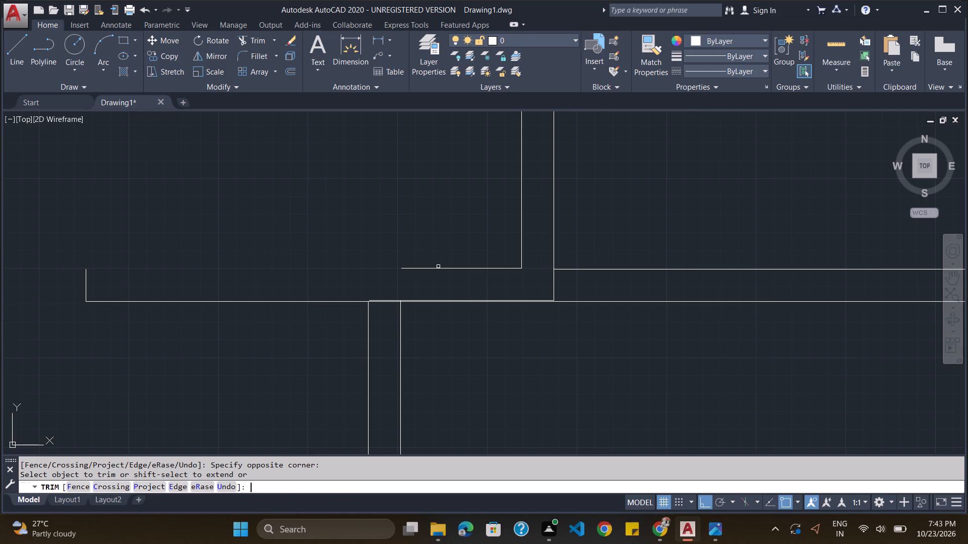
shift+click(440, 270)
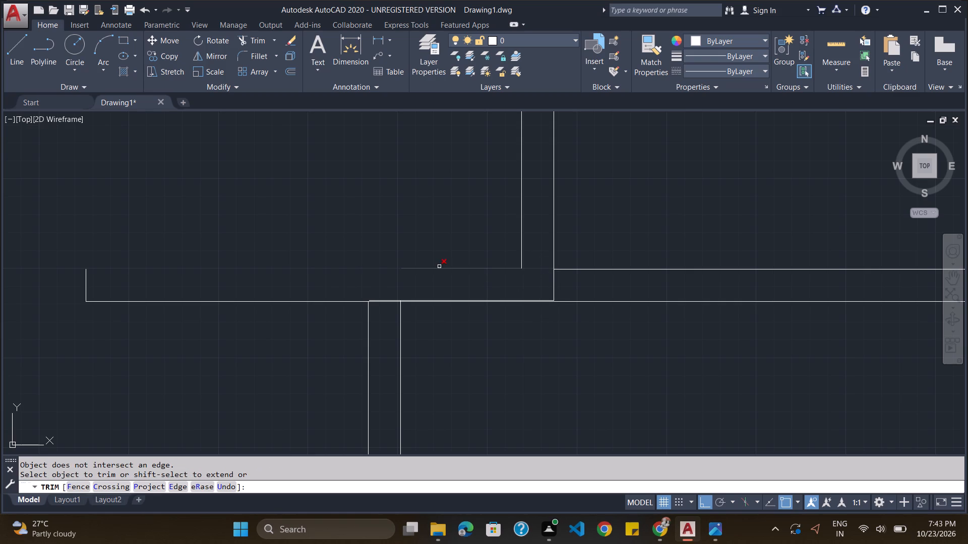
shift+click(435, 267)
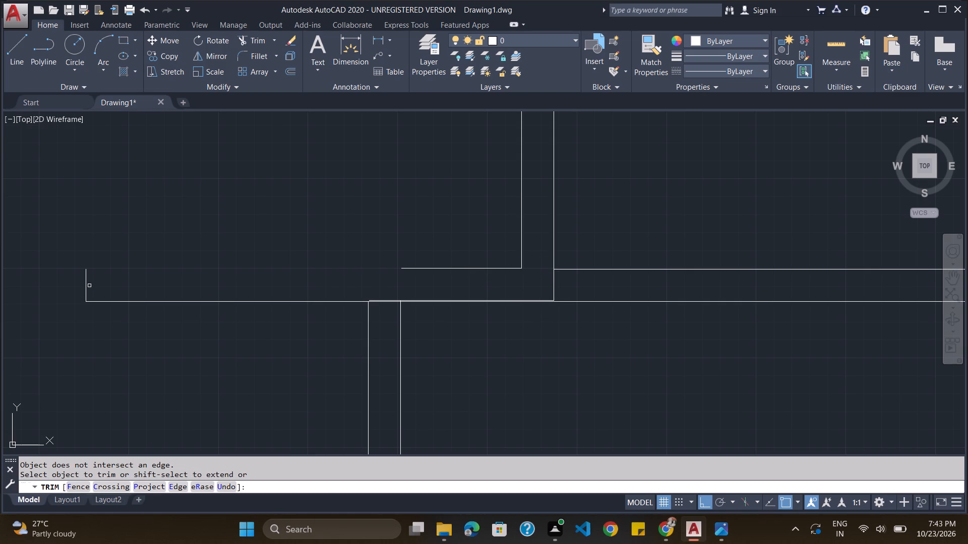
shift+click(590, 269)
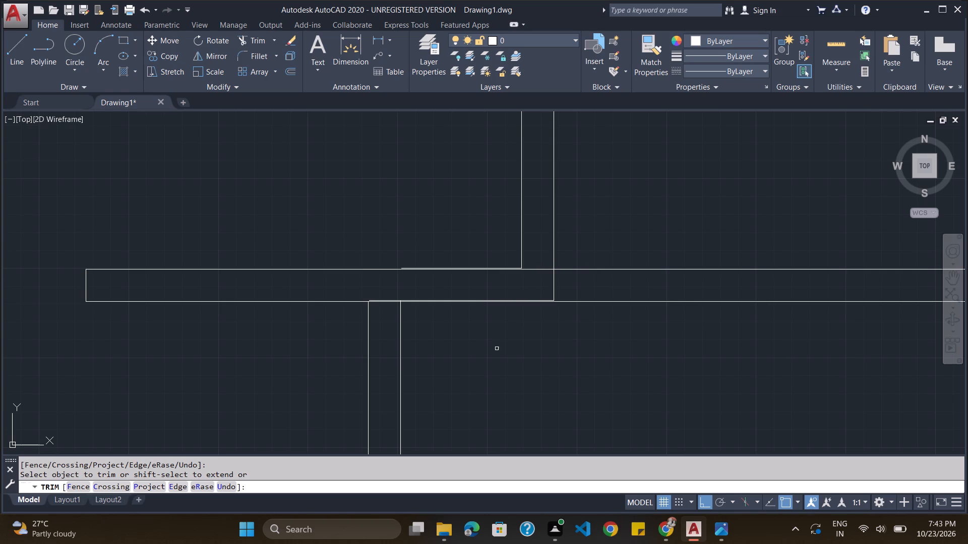
Extend the overlapping line at the foot of the new partition's outer face so it no longer doubles the horizontal wall.
click(449, 267)
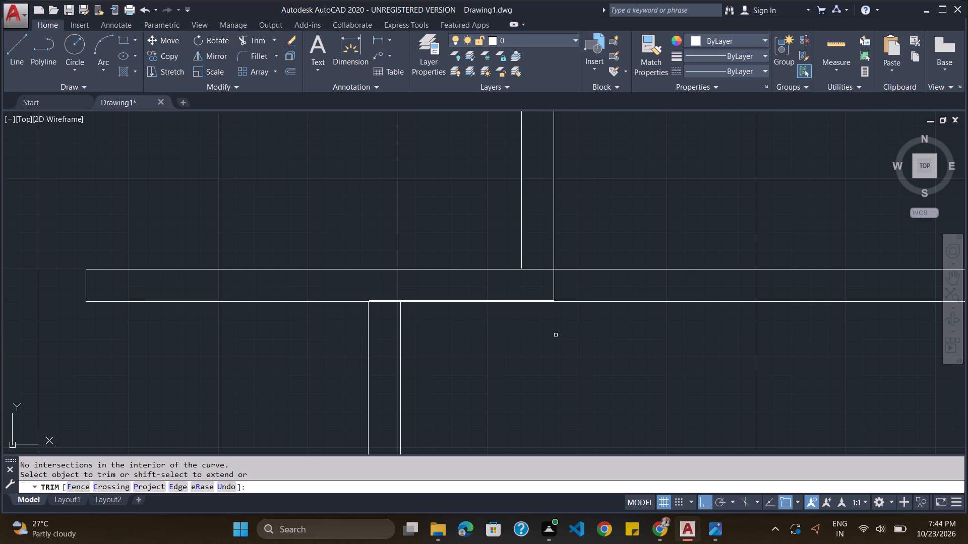
Trim both horizontal wall lines between the new partition and the east wall to open up the room.
scroll(556, 337, down, 4)
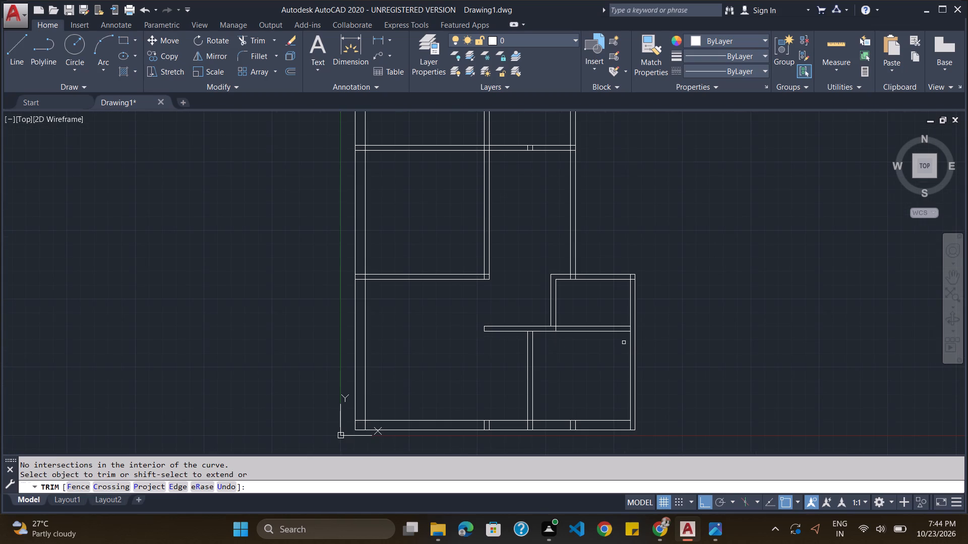
click(614, 325)
click(614, 331)
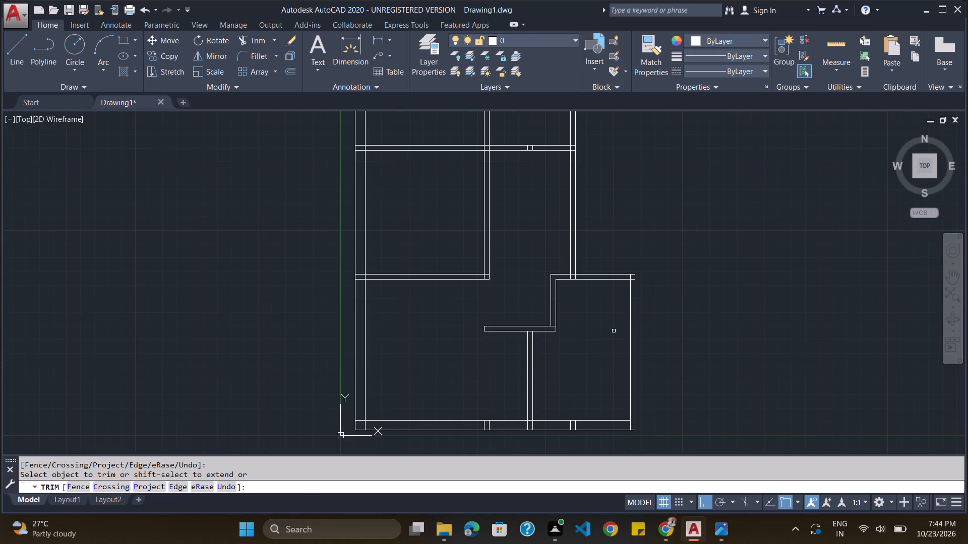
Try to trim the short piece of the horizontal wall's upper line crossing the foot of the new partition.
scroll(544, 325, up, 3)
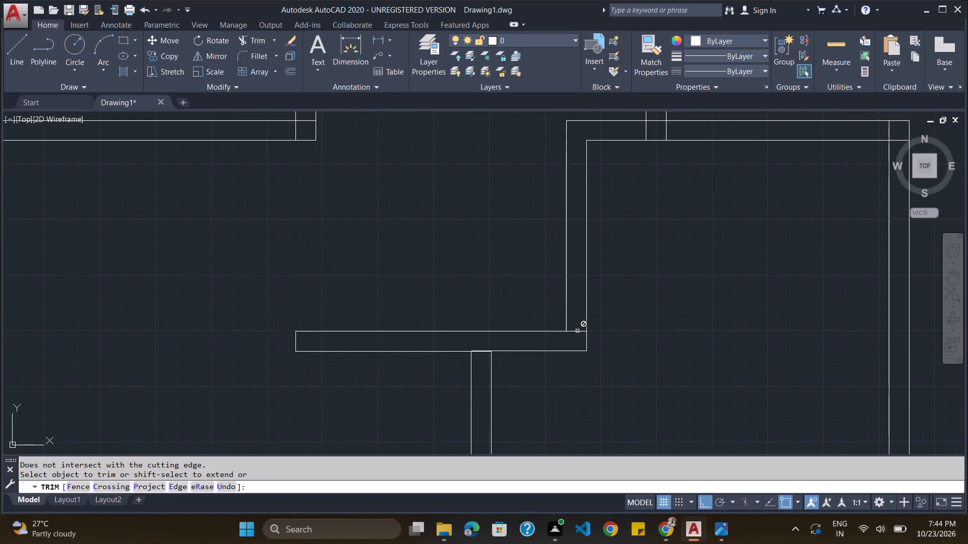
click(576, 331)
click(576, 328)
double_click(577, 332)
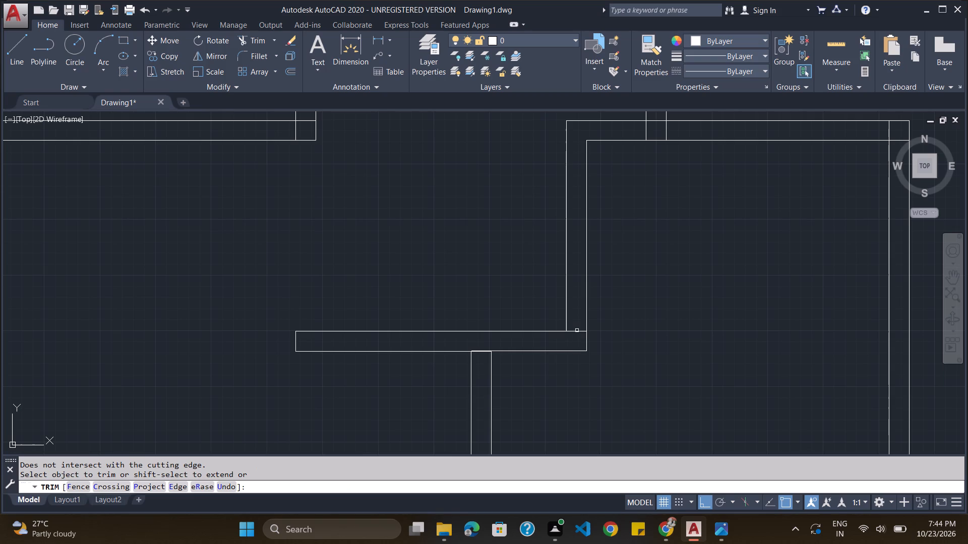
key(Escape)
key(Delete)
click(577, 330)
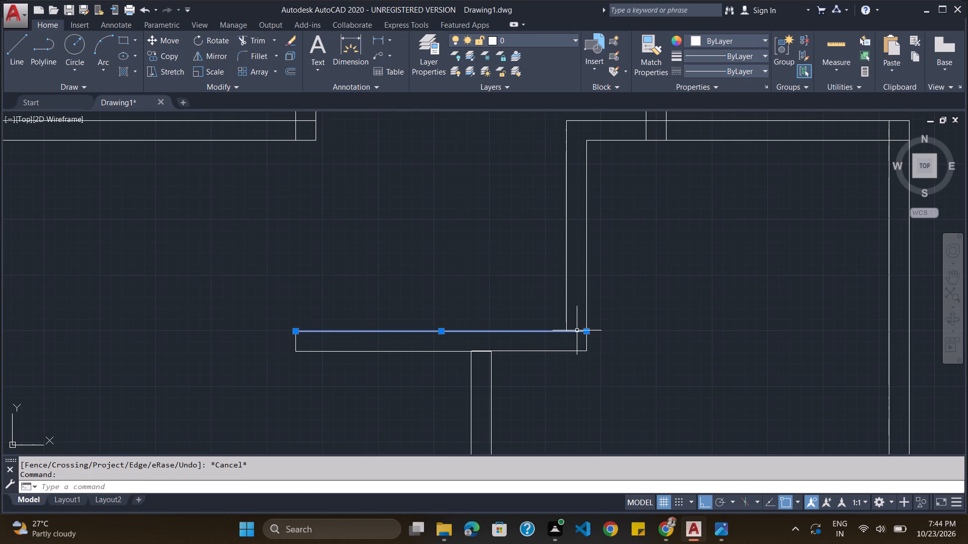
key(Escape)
Using Trim with all edges as boundaries, extend the new partition's outer line down to the horizontal wall's upper line.
scroll(578, 331, up, 5)
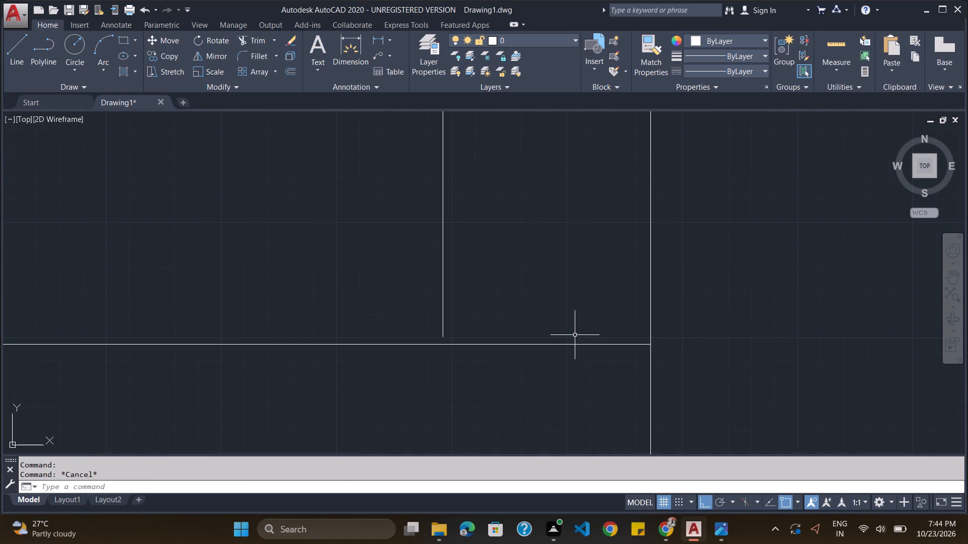
text(trim)
key(Return)
key(Return)
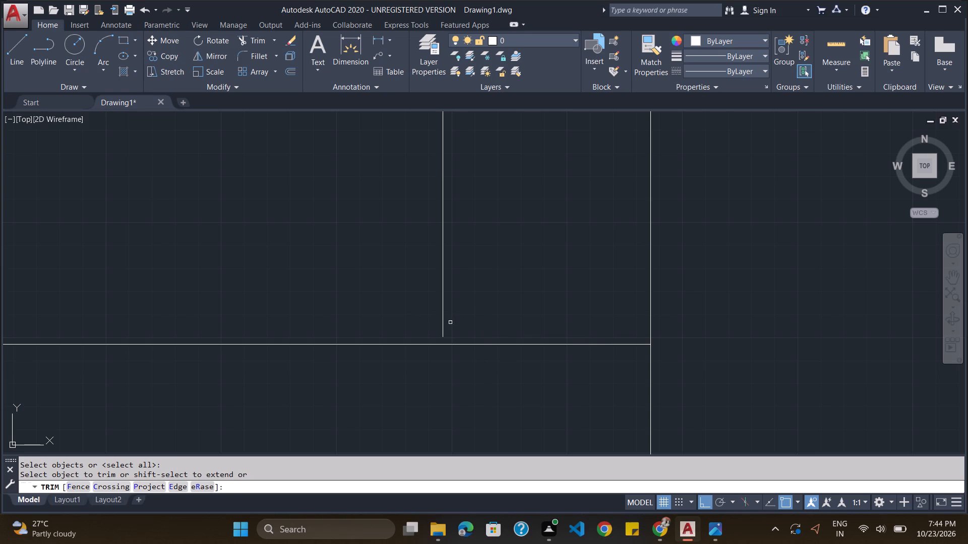
shift+click(443, 325)
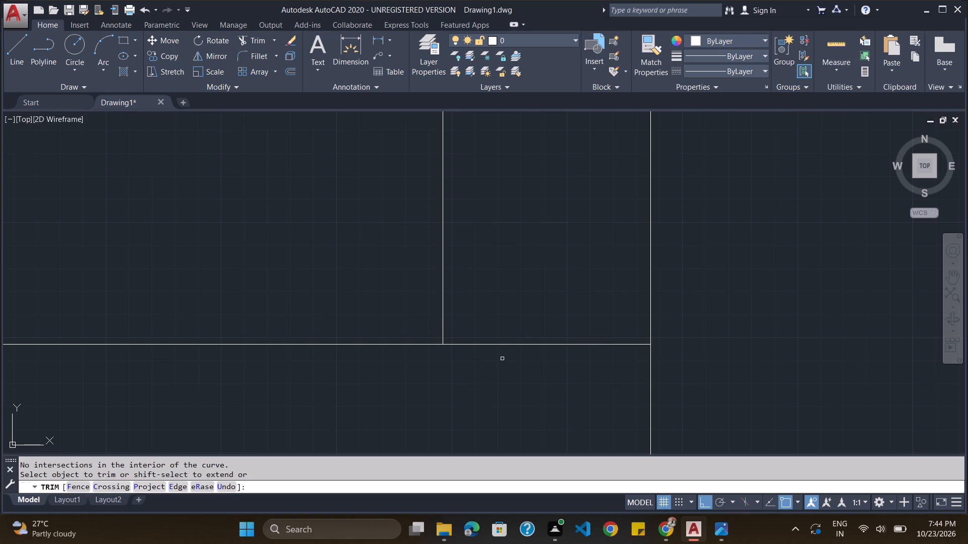
Trim the horizontal wall's upper line between the two faces of the new partition to clear the corner.
click(502, 350)
click(505, 339)
Draw a tall rectangle west of the lower partition, from its foot at the south wall's inner line to just below the horizontal wall.
scroll(505, 339, down, 6)
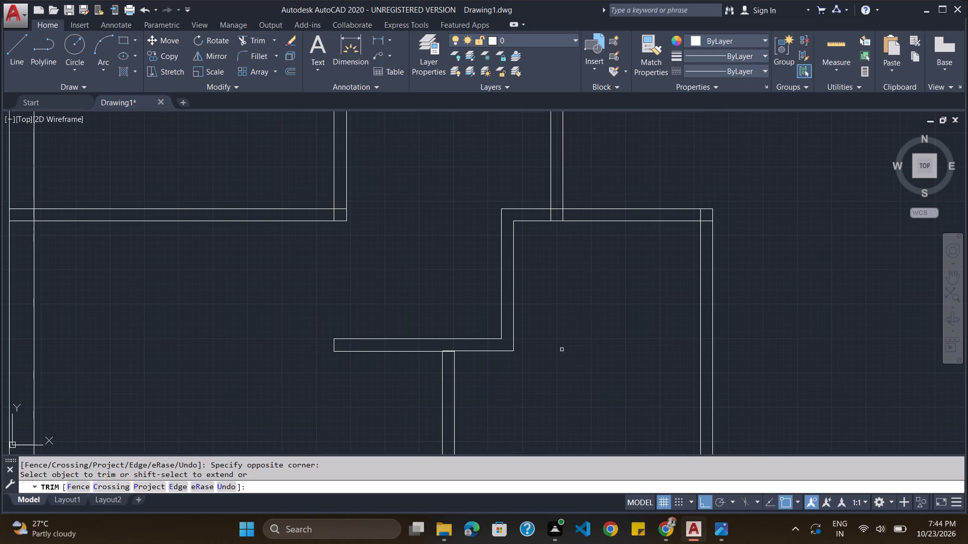
scroll(574, 350, up, 2)
scroll(574, 350, down, 4)
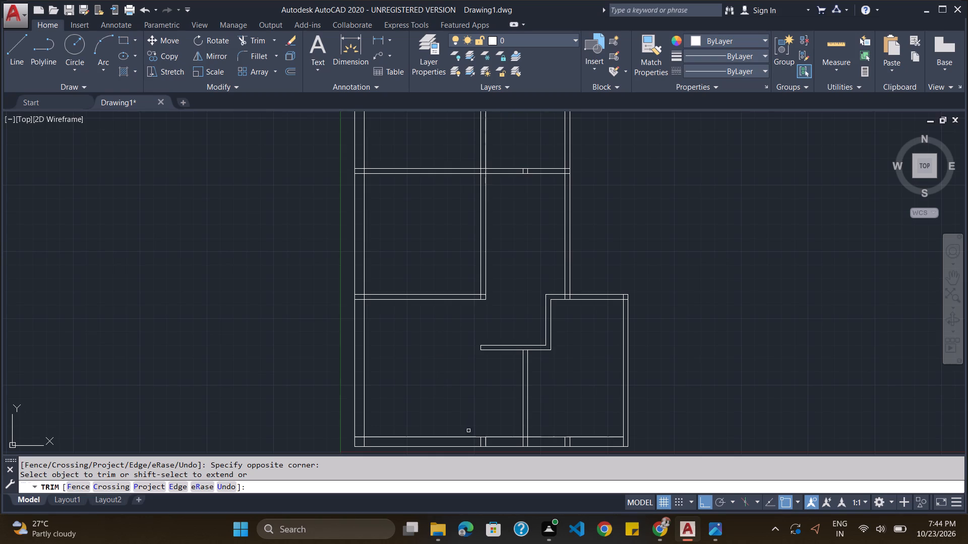
scroll(527, 423, up, 1)
scroll(527, 423, down, 2)
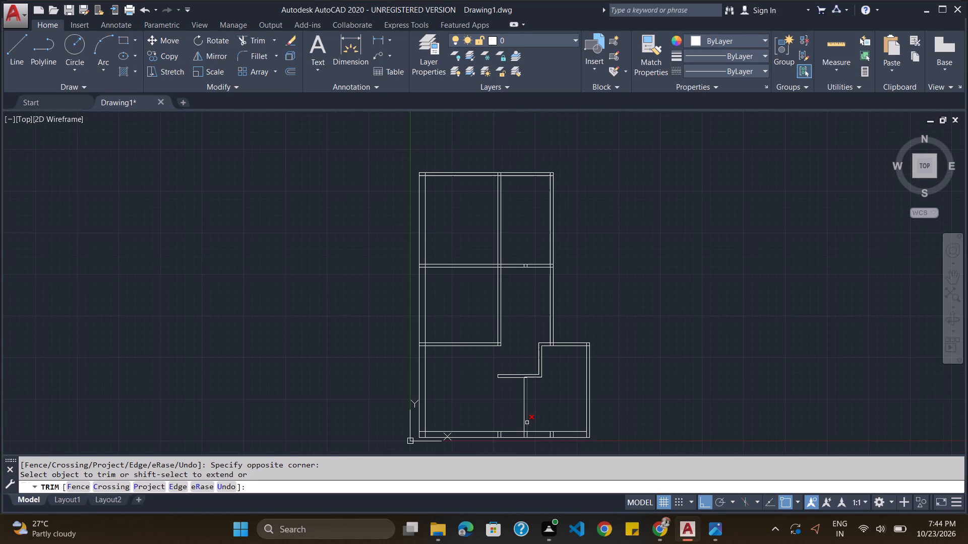
scroll(513, 454, up, 2)
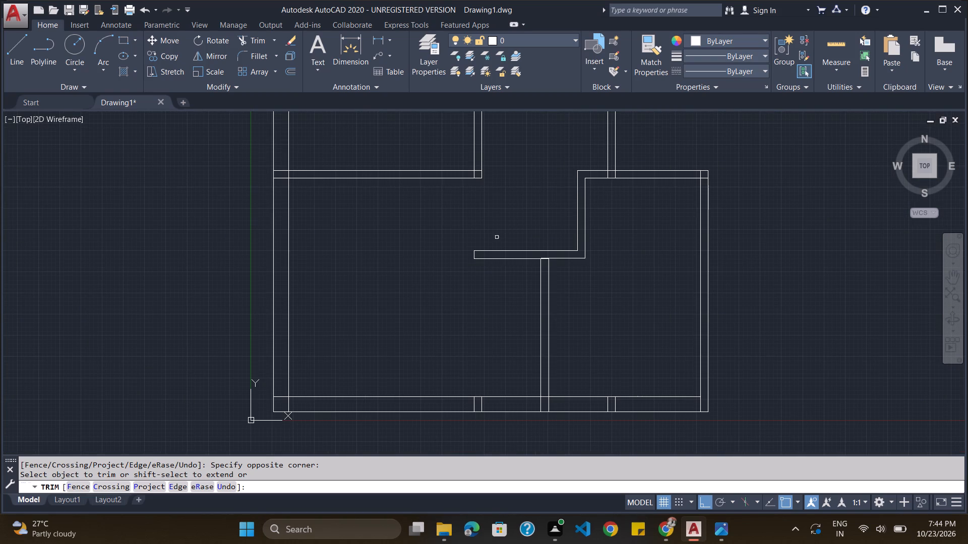
click(125, 39)
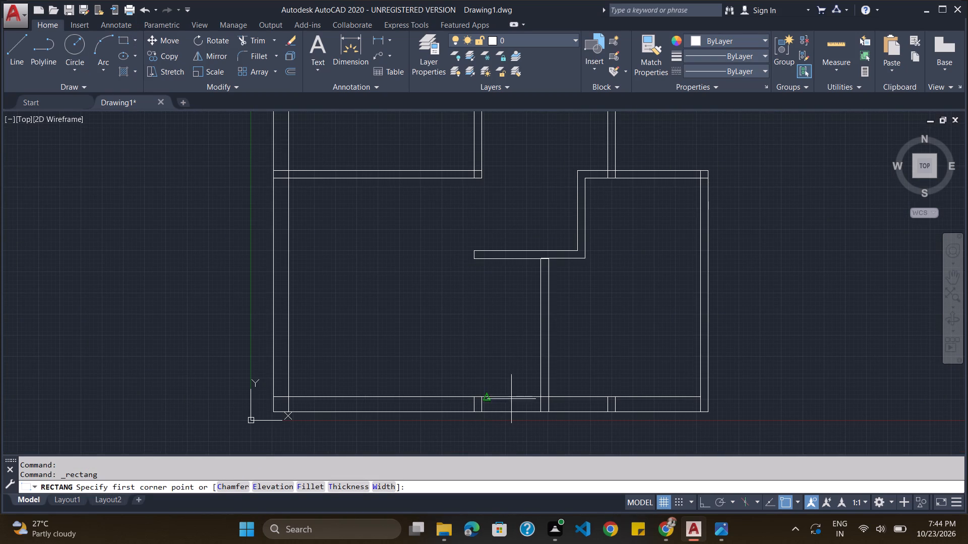
drag(541, 397, 535, 390)
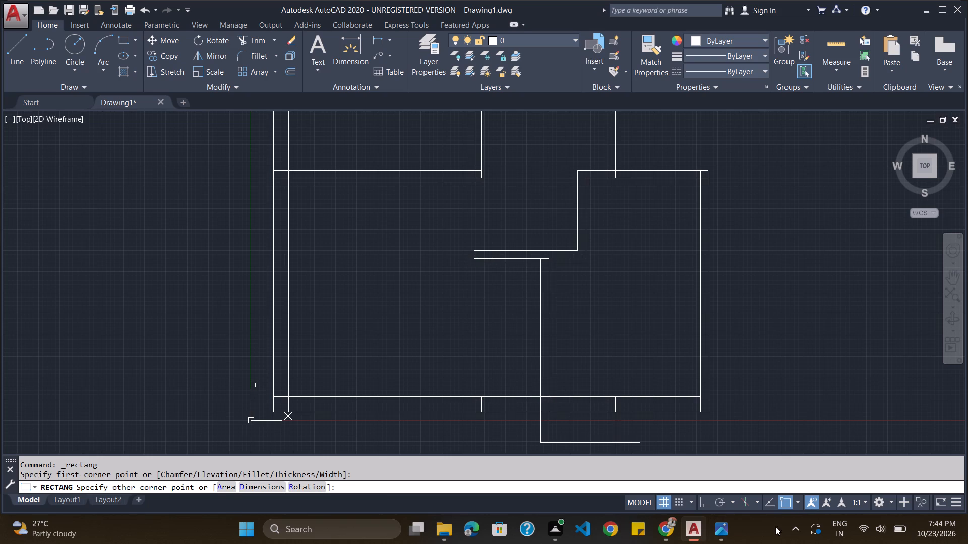
click(781, 499)
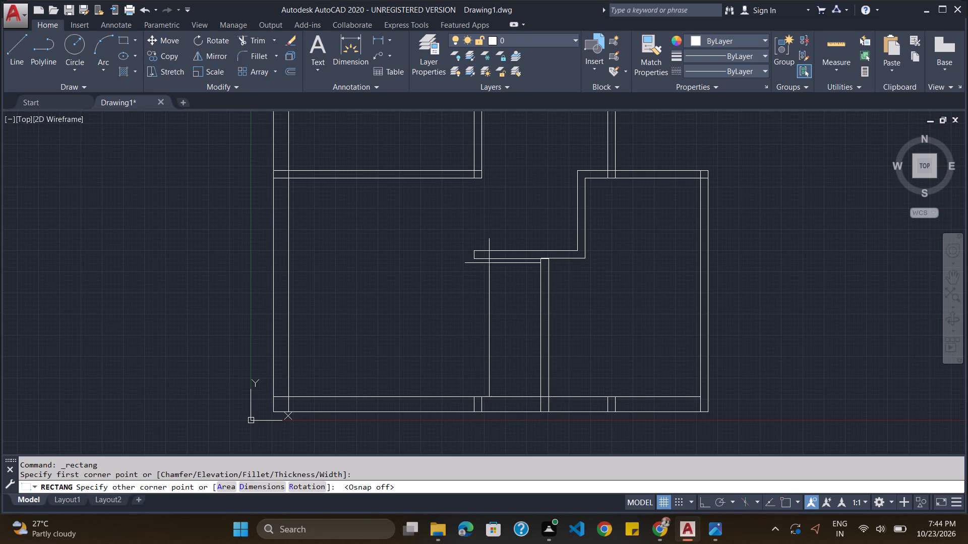
click(489, 262)
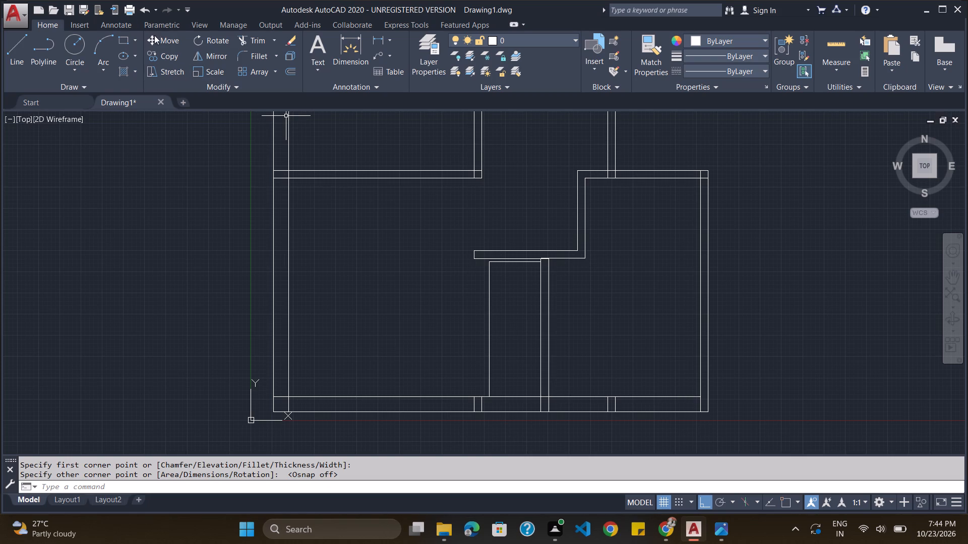
With object snap on, draw a vertical centre line through the new rectangle from its top midpoint to its bottom midpoint.
click(20, 49)
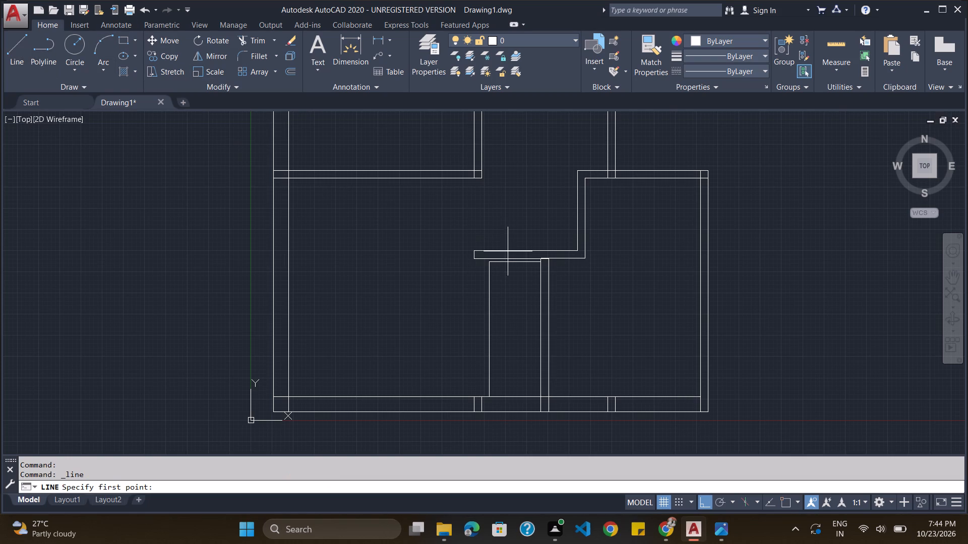
click(787, 503)
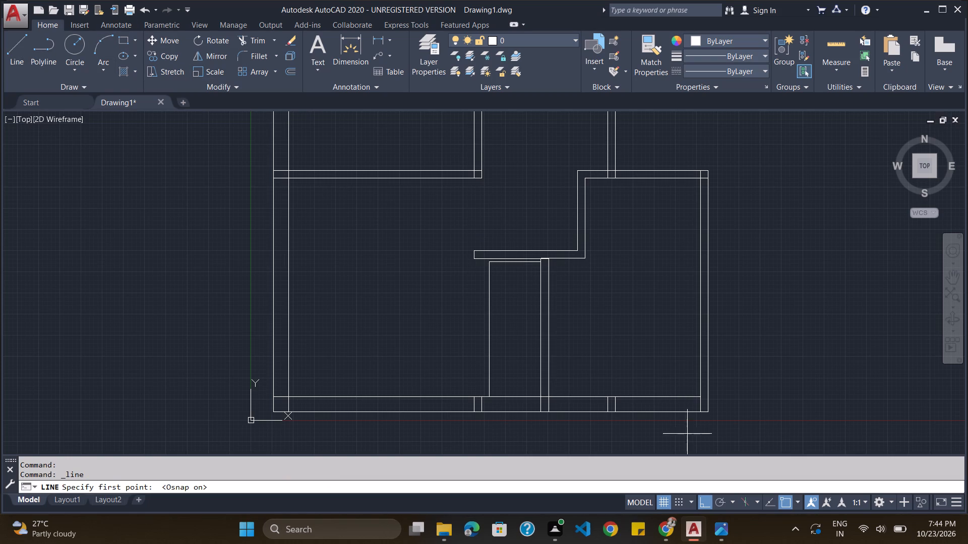
click(512, 262)
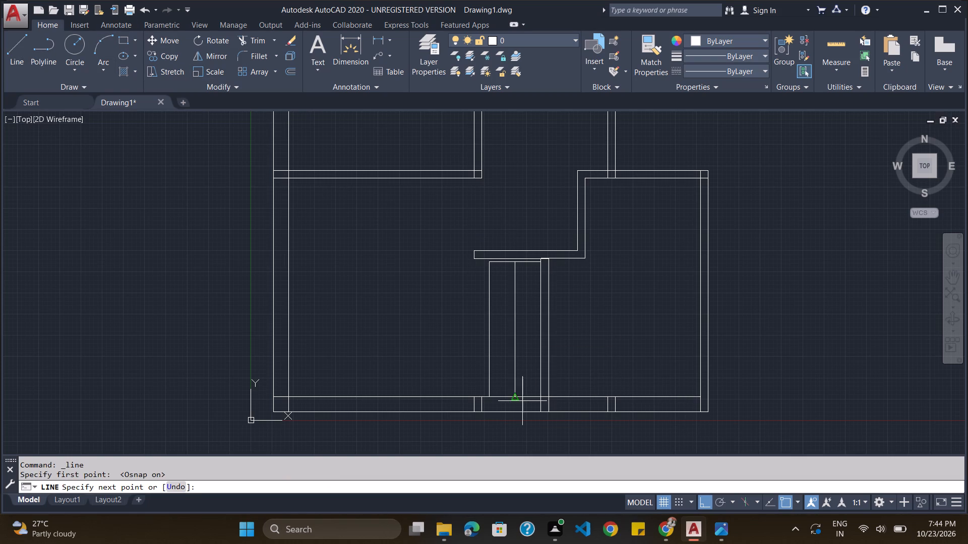
click(516, 396)
key(Escape)
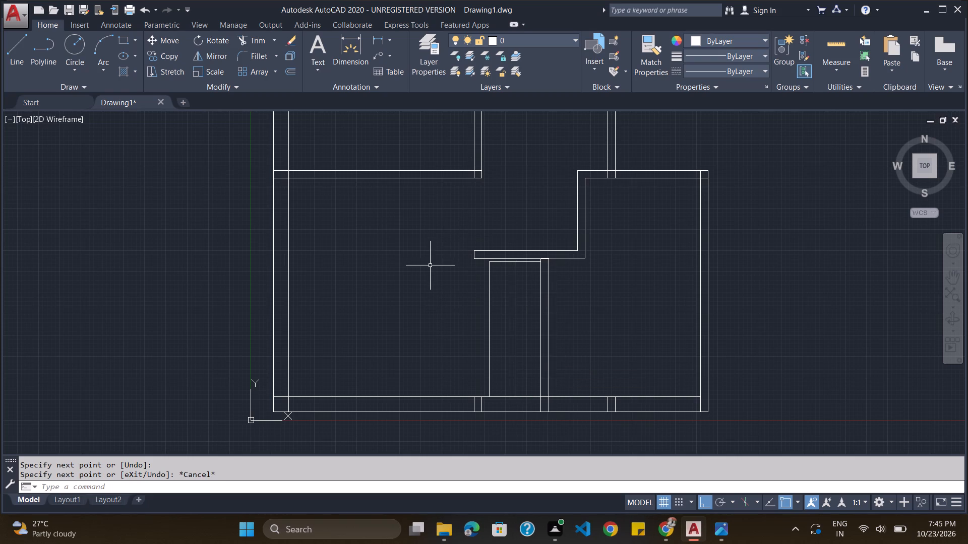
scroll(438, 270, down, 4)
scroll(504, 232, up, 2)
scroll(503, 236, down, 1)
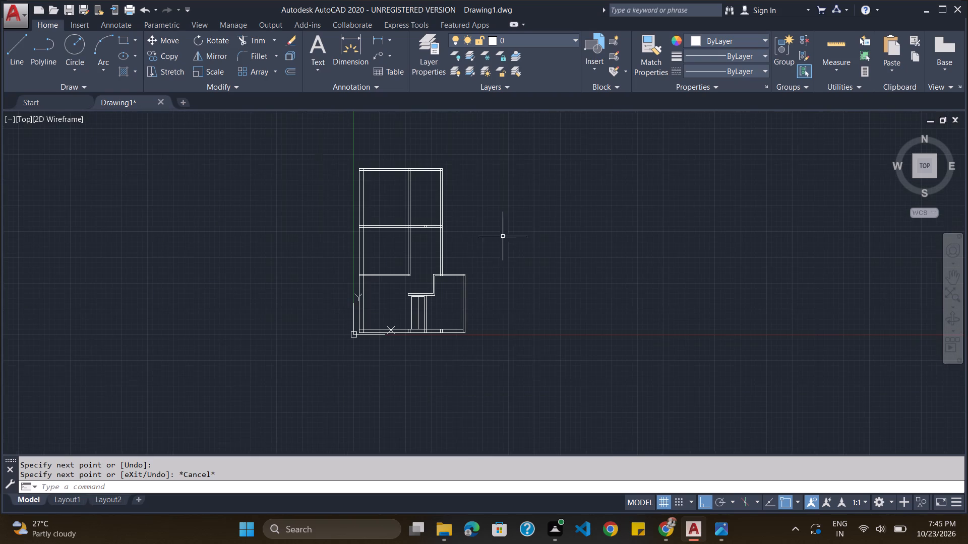
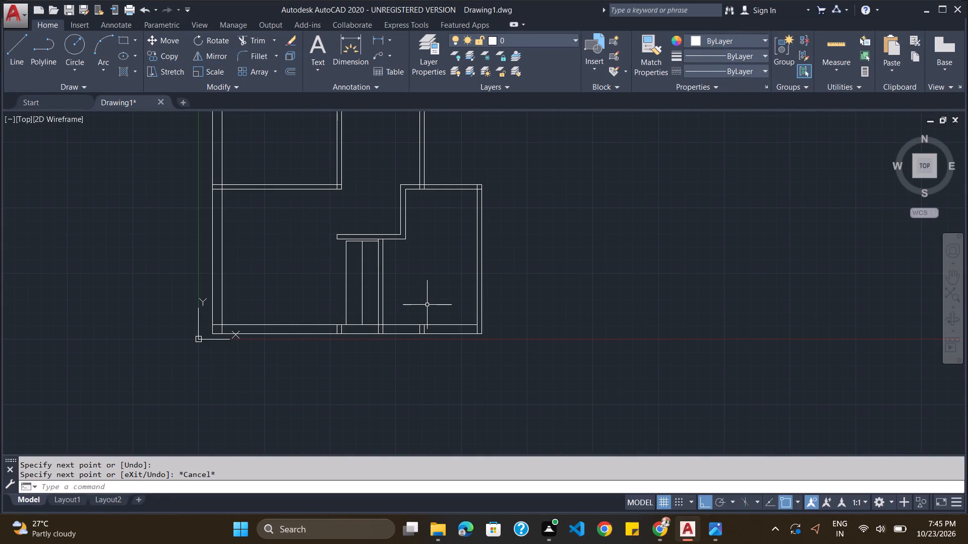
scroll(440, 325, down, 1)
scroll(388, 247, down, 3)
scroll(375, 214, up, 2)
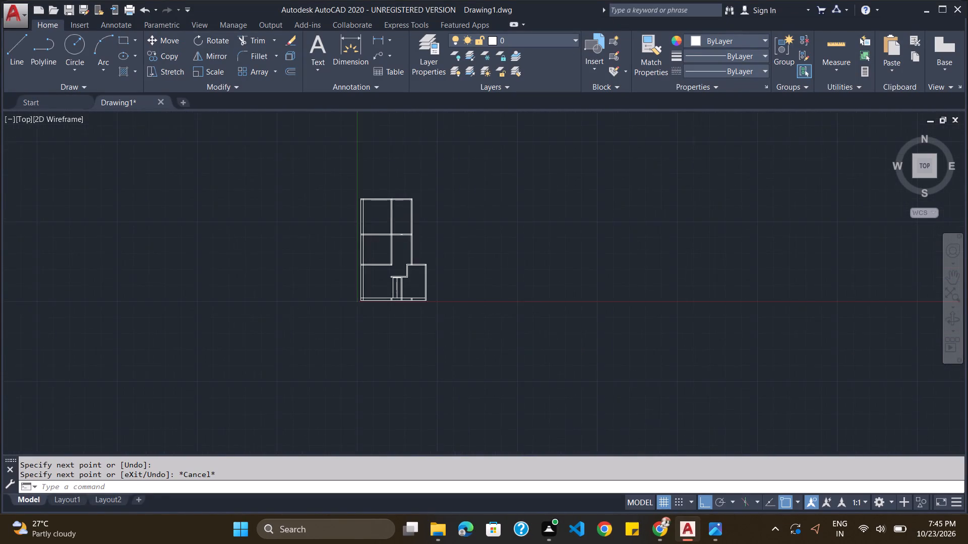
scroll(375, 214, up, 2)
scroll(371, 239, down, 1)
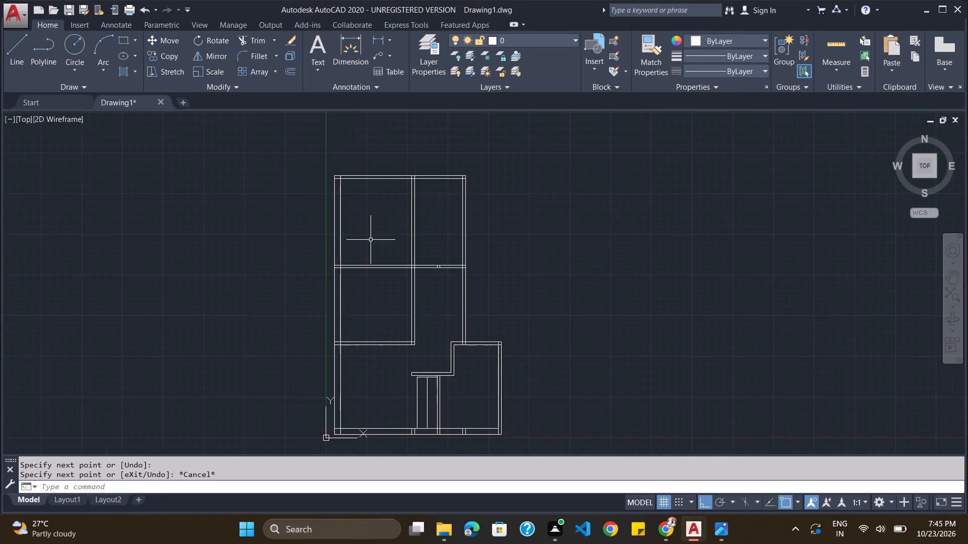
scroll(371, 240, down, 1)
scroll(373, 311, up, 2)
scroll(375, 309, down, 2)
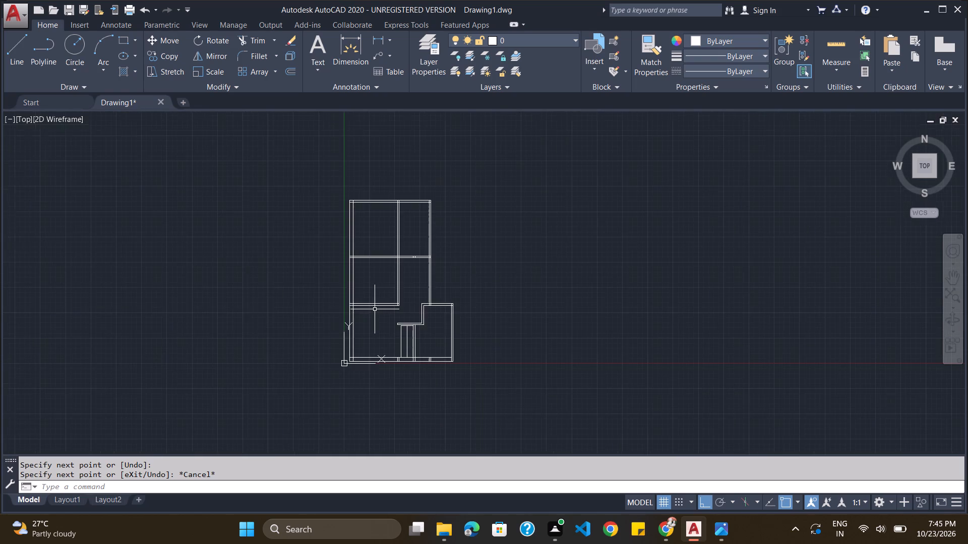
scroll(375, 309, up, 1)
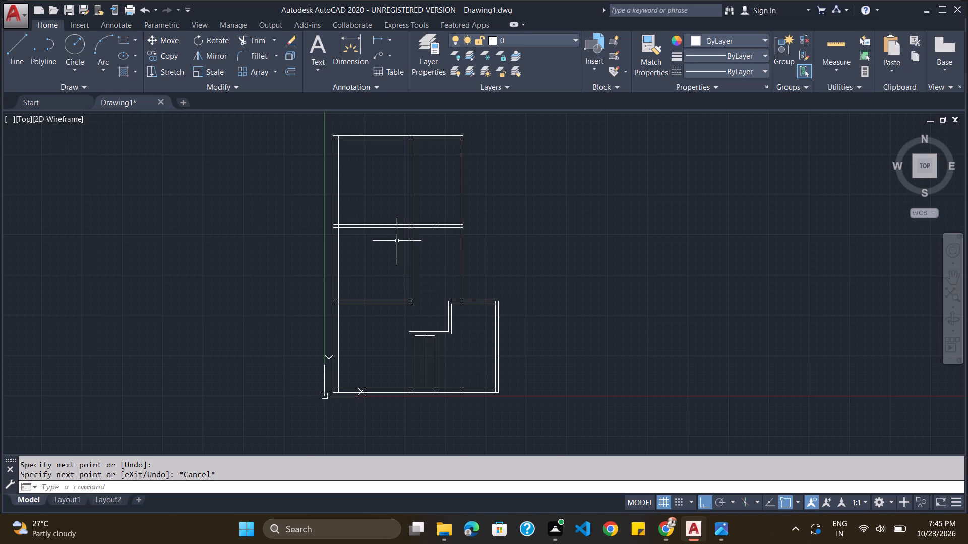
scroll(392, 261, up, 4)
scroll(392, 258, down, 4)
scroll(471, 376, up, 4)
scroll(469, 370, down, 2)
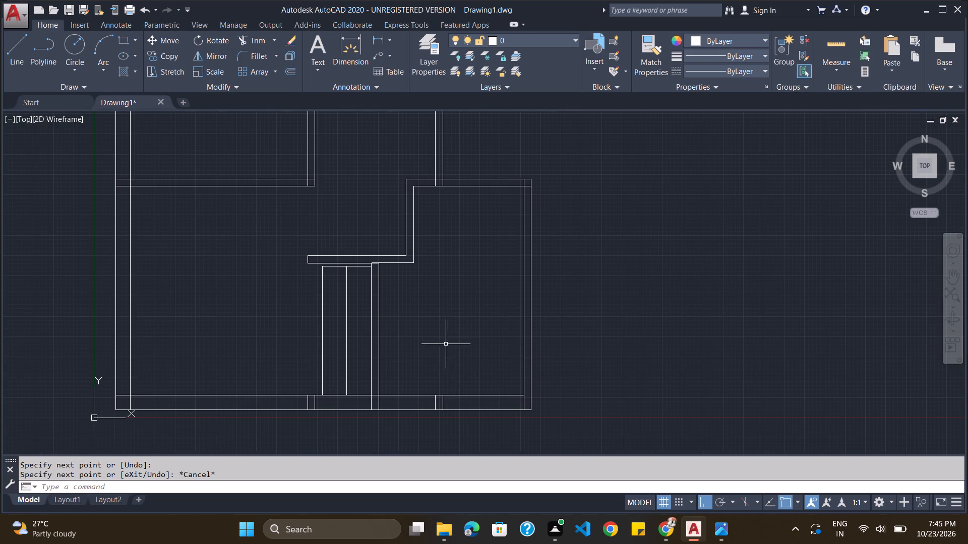
Draw a horizontal line across the tall stair rectangle just above its foot, from its west side to its east side.
click(0, 49)
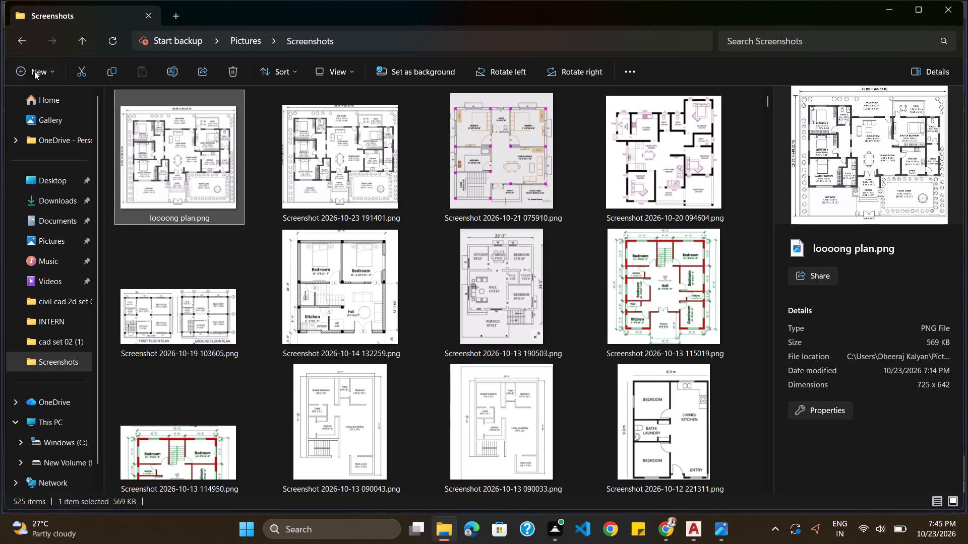
key(alt+Tab)
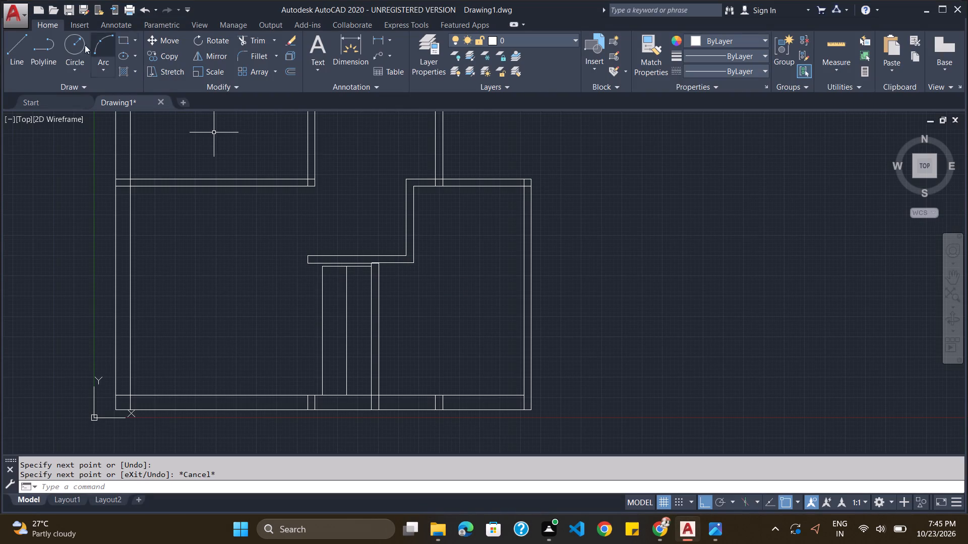
click(15, 50)
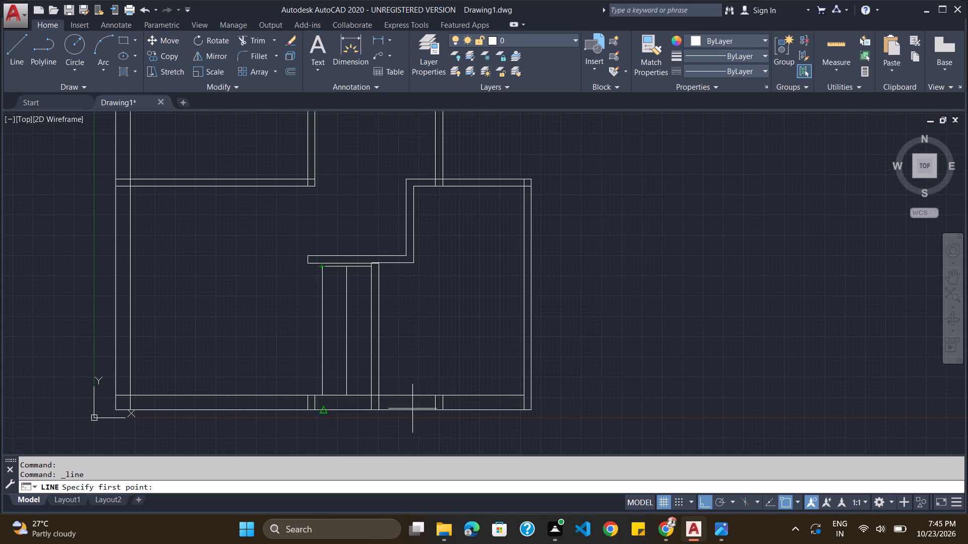
click(324, 389)
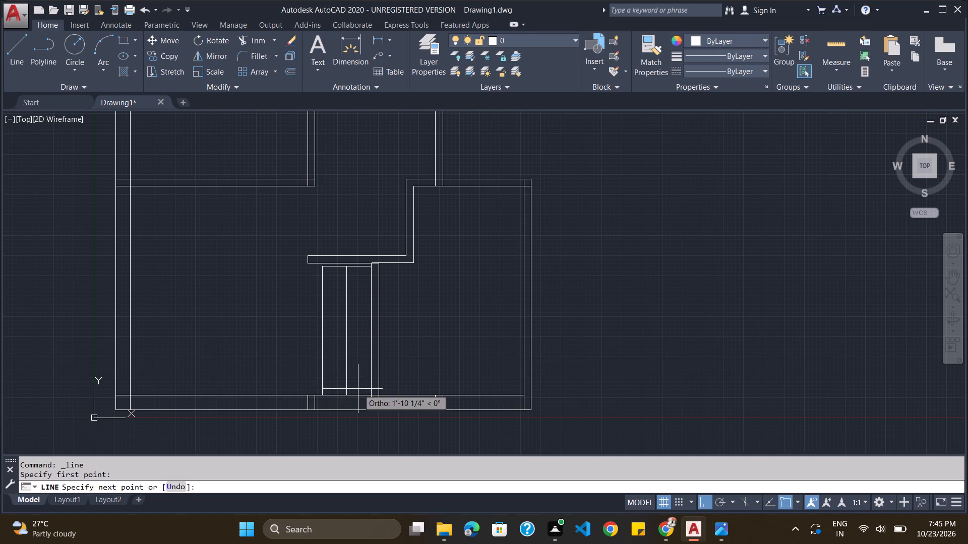
click(370, 390)
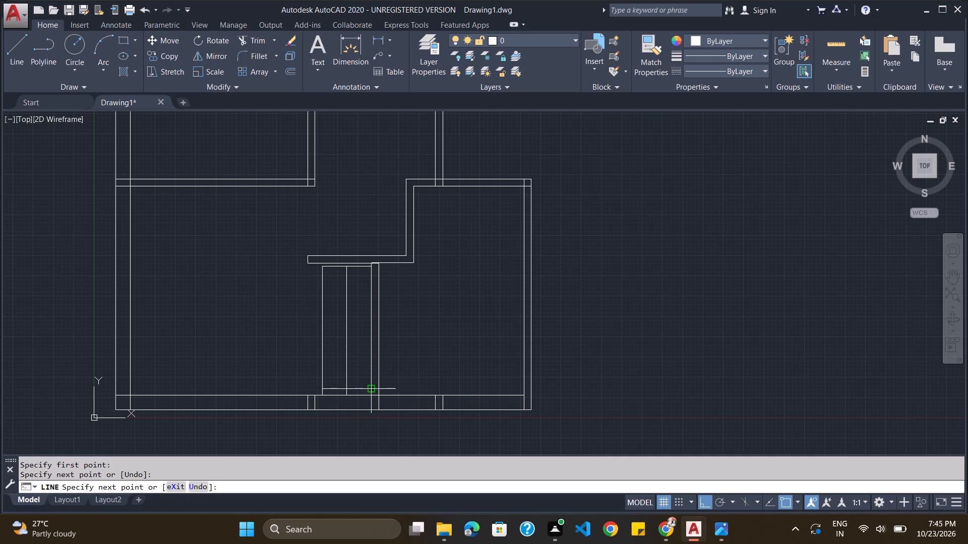
key(Escape)
Offset the stair line upward at 2" spacing, each time from the newest line, to fill the lowest quarter of the rectangle with treads.
click(515, 490)
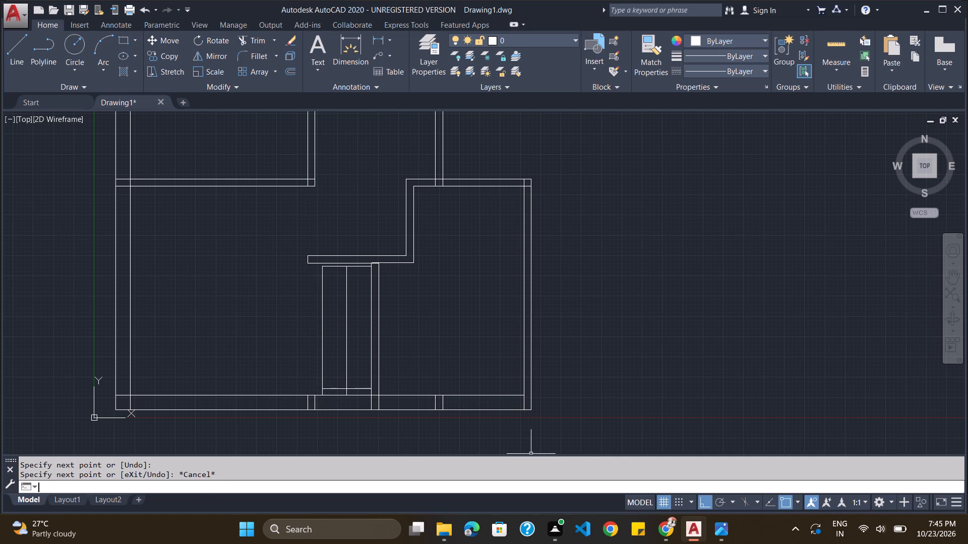
key(o)
key(Return)
key(2)
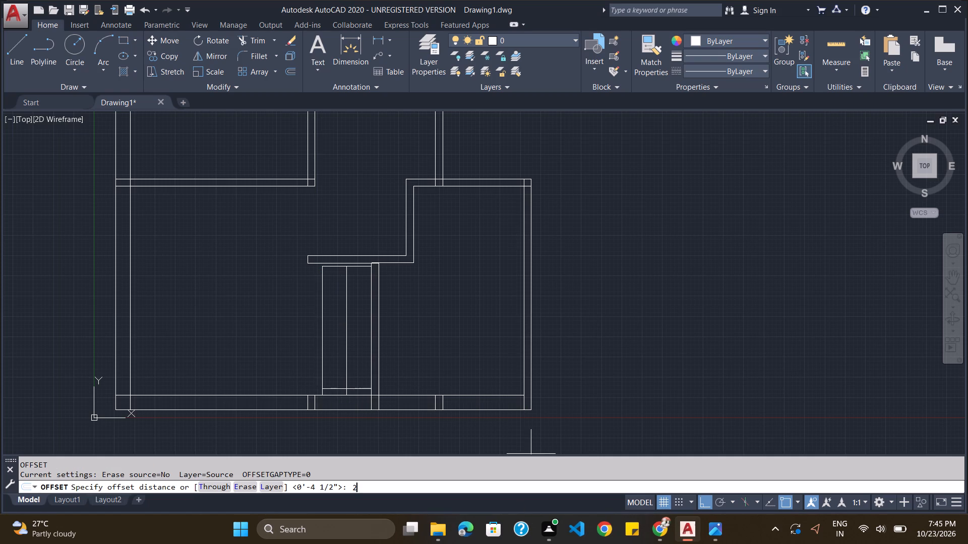
key(shift+quotedbl)
key(Return)
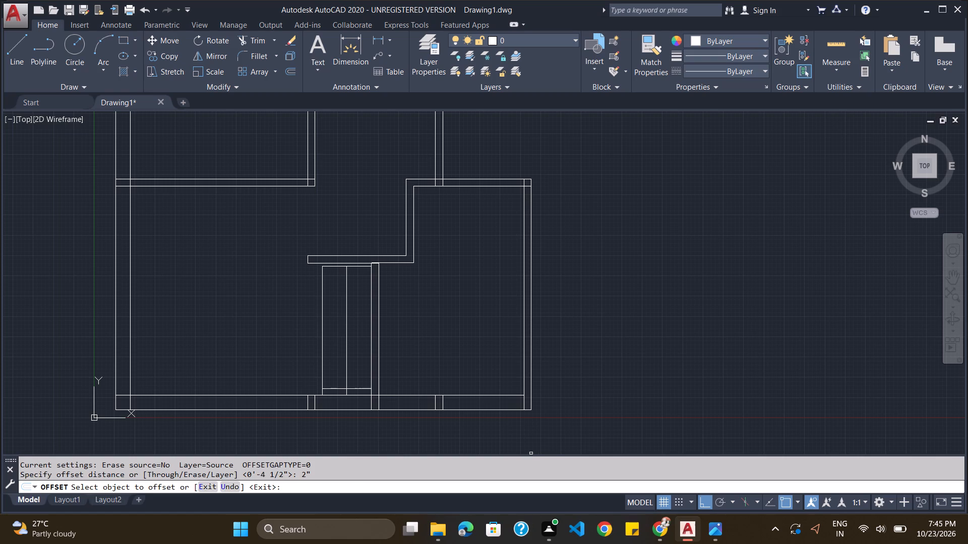
click(358, 389)
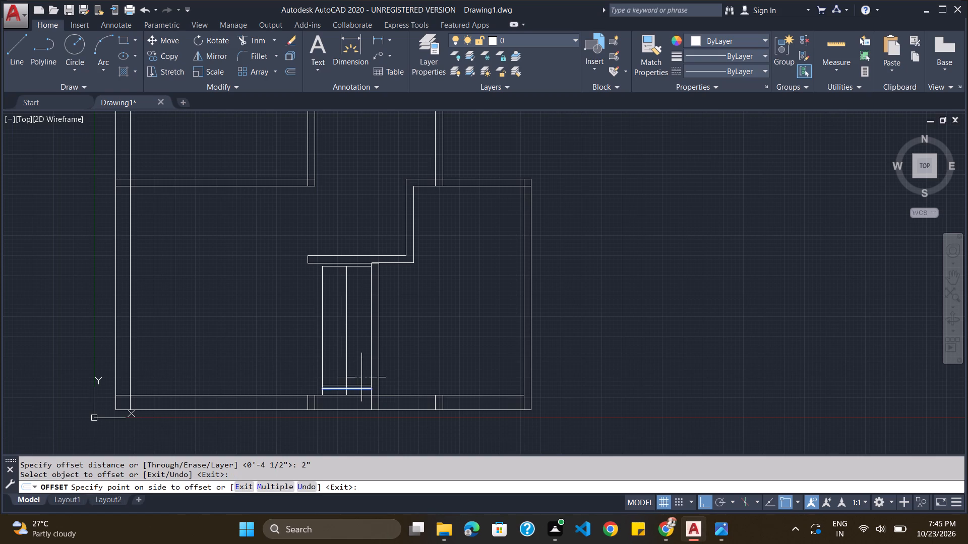
click(362, 376)
click(362, 385)
click(365, 373)
click(362, 382)
click(363, 372)
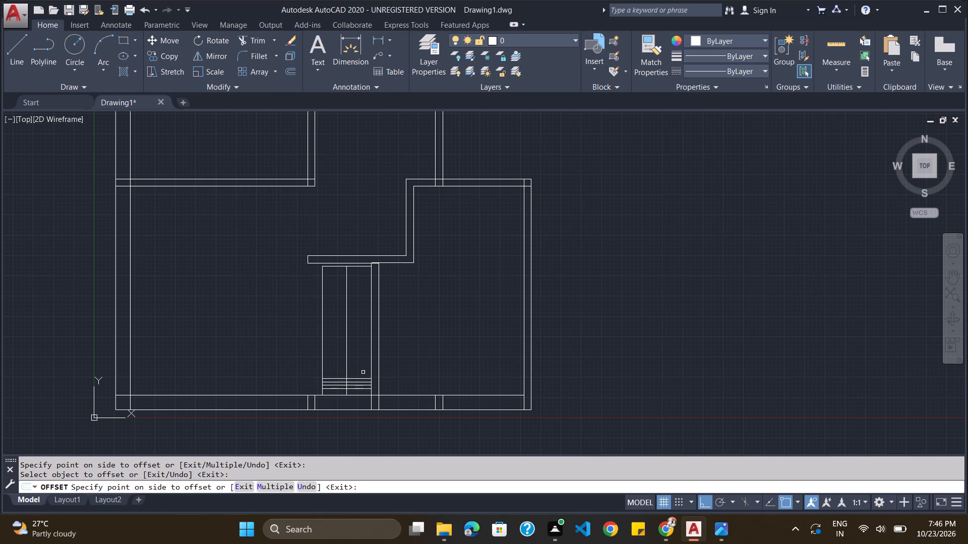
click(362, 379)
click(362, 370)
click(362, 378)
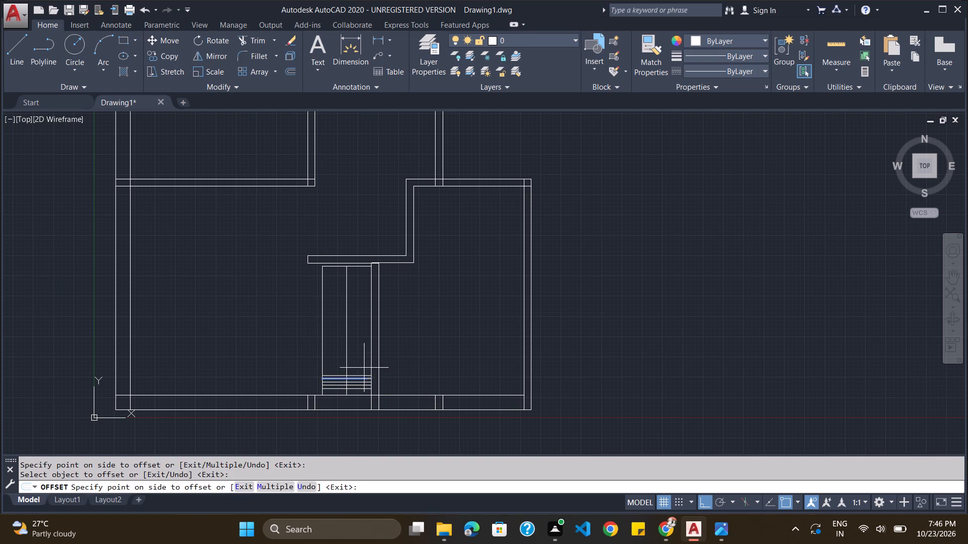
click(364, 367)
click(364, 377)
click(365, 366)
drag(364, 376, 365, 371)
click(365, 365)
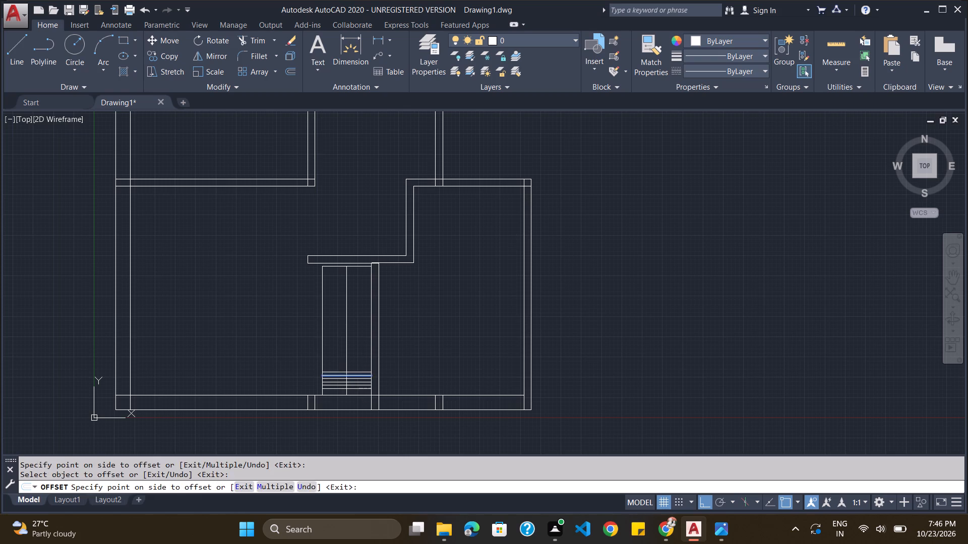
click(365, 374)
click(365, 362)
click(365, 368)
click(365, 359)
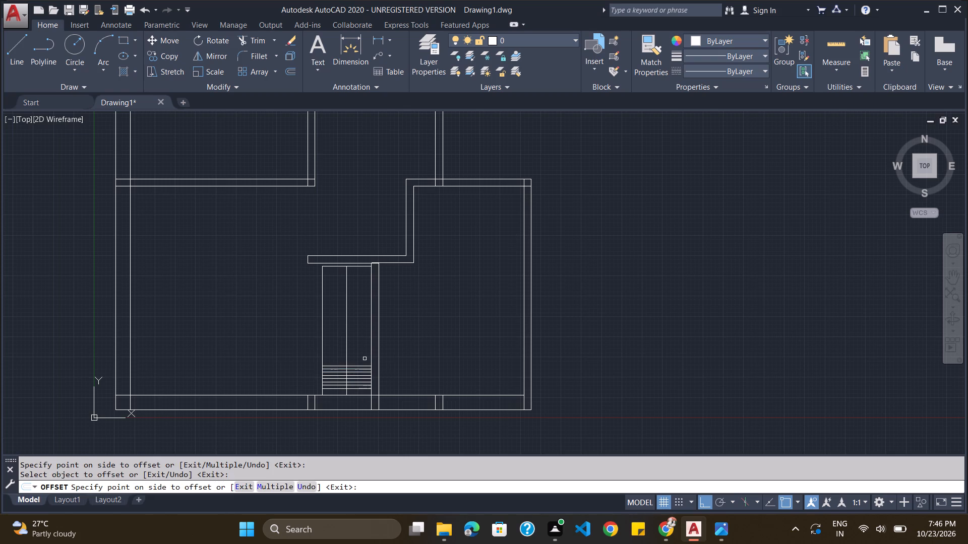
Continue offsetting the uppermost tread line upward by 2" until the treads reach just past the stair rectangle's mid-height.
drag(360, 367, 361, 362)
click(361, 346)
click(361, 364)
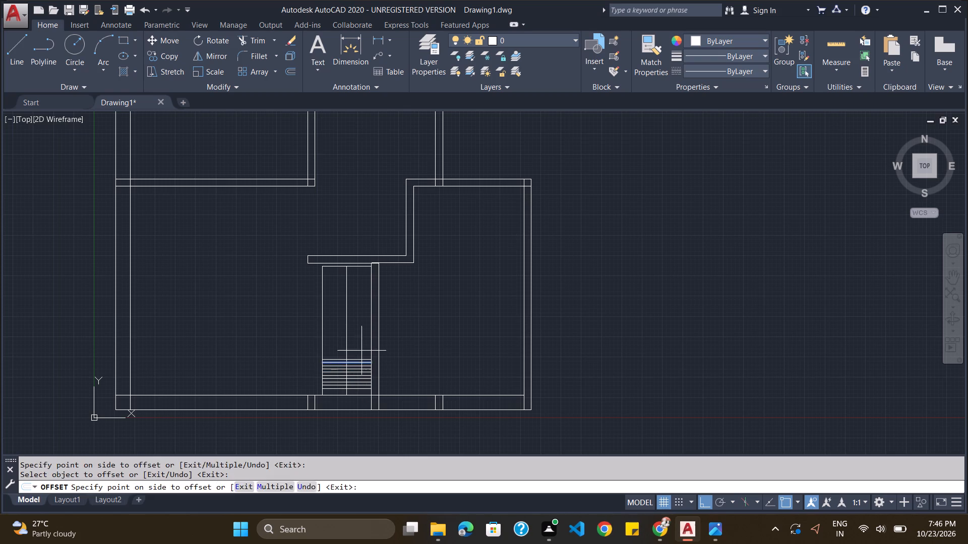
click(362, 348)
drag(362, 362, 362, 355)
click(362, 347)
click(362, 360)
click(364, 344)
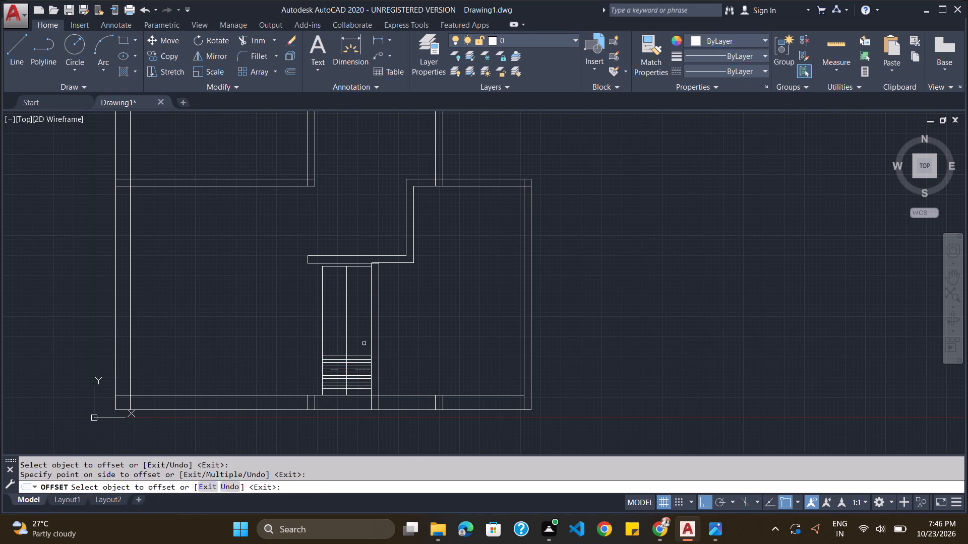
click(364, 356)
click(364, 342)
click(364, 353)
click(364, 337)
click(361, 348)
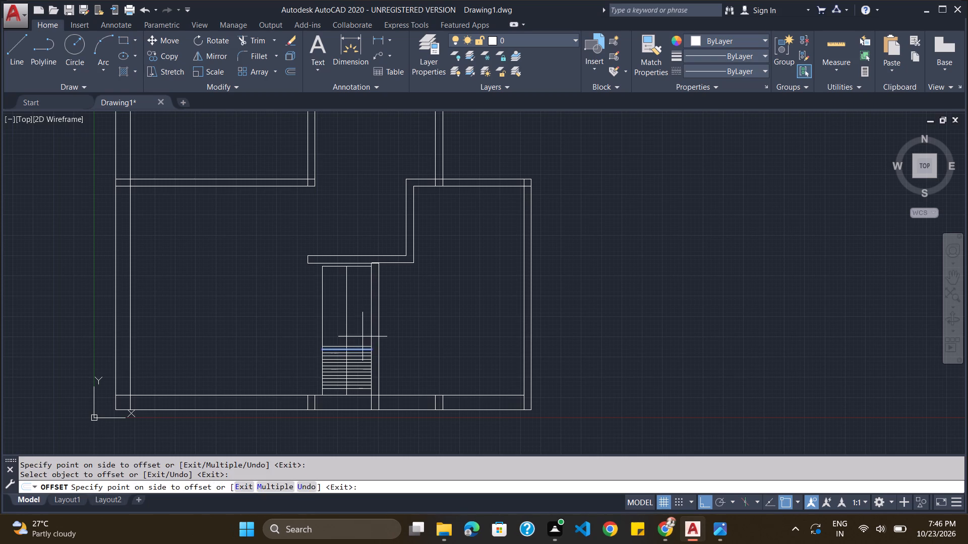
click(362, 336)
click(362, 346)
click(364, 331)
click(362, 344)
click(365, 325)
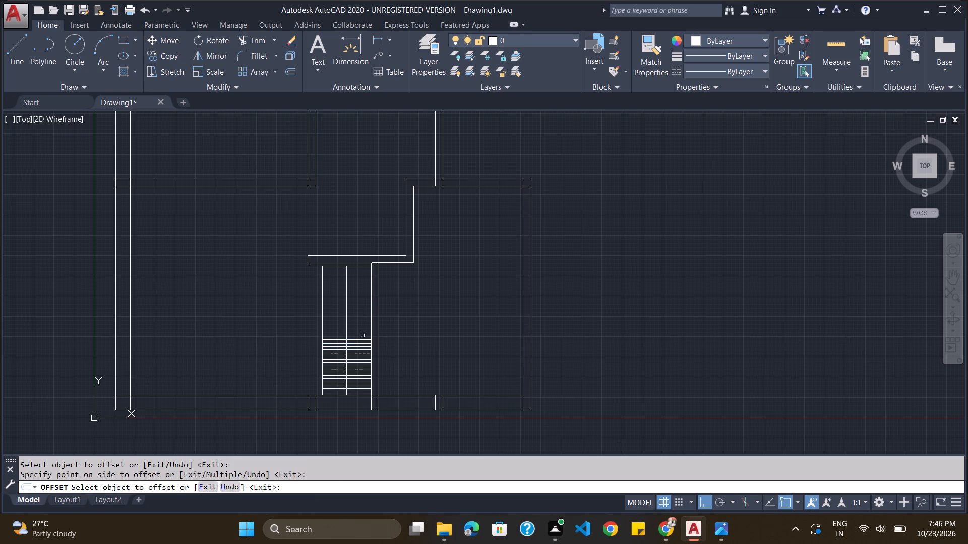
click(362, 337)
click(364, 324)
drag(358, 339, 358, 326)
click(358, 314)
click(360, 330)
click(360, 336)
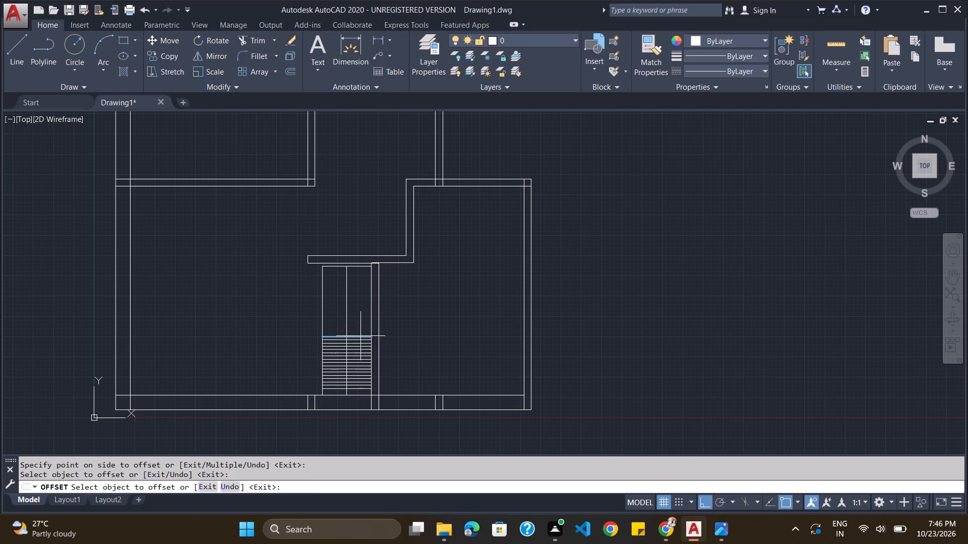
click(360, 316)
click(360, 333)
click(360, 311)
click(360, 329)
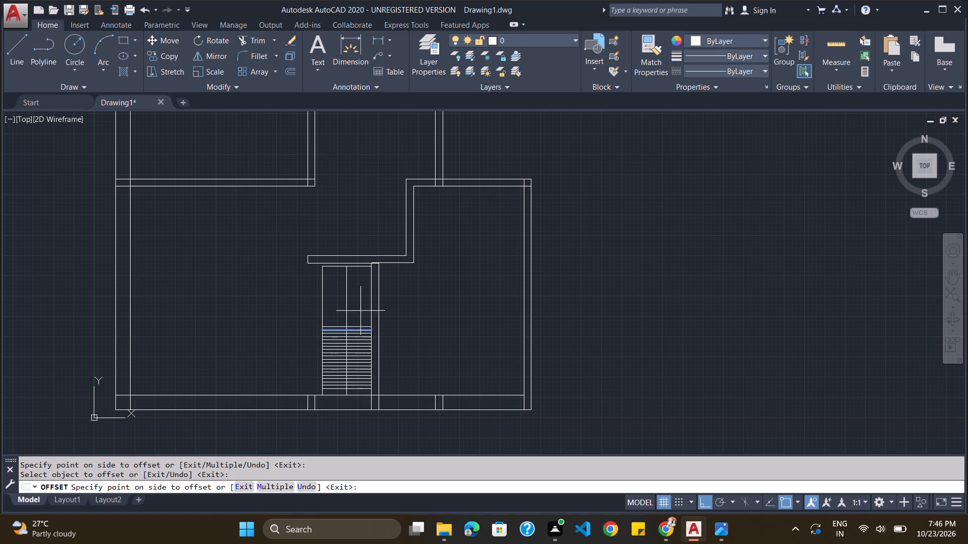
click(360, 310)
Continue the 2" upward offsets of the uppermost tread line to about three quarters of the stair rectangle's height.
click(361, 326)
click(361, 317)
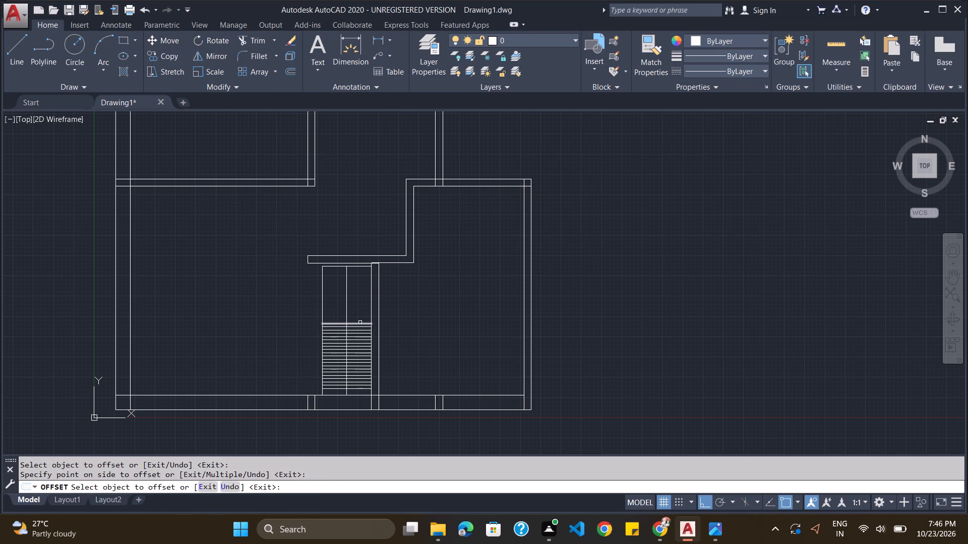
click(360, 322)
click(360, 305)
click(359, 321)
click(359, 312)
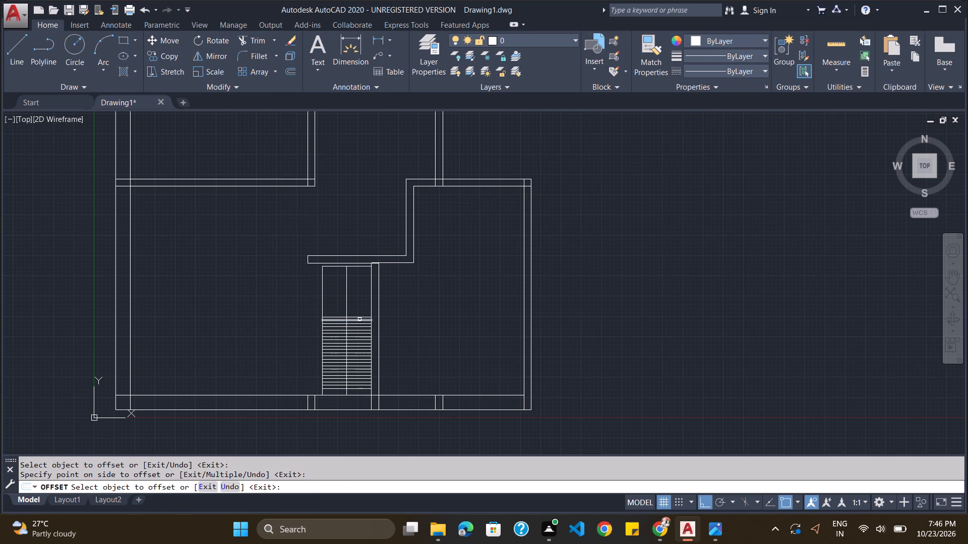
click(359, 318)
click(359, 307)
click(359, 315)
click(359, 311)
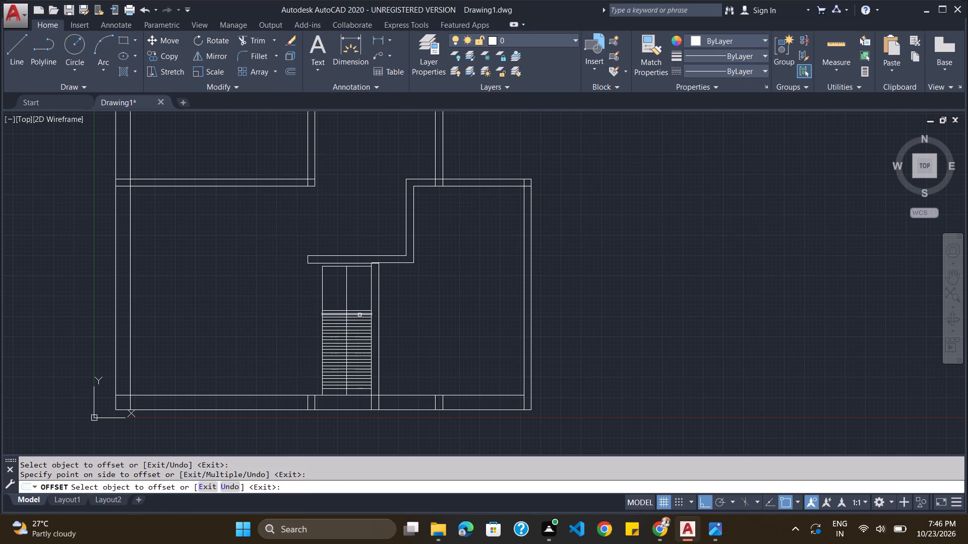
click(359, 315)
click(359, 307)
drag(359, 311, 359, 306)
click(360, 298)
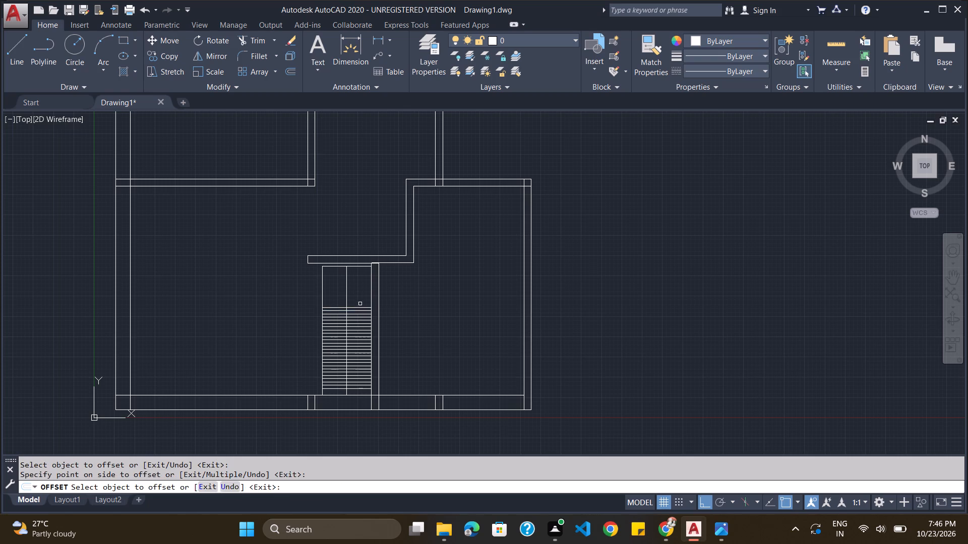
click(359, 308)
click(360, 298)
click(360, 303)
click(361, 296)
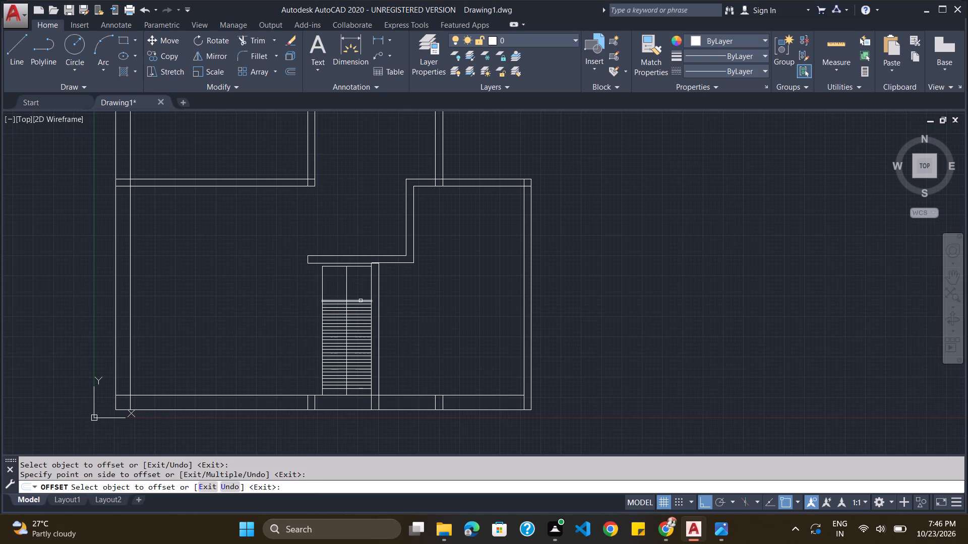
Complete the stair treads with further 2" upward offsets until they reach just below the top of the rectangle.
click(360, 301)
click(360, 294)
click(360, 298)
click(361, 293)
drag(361, 295, 361, 290)
click(362, 285)
click(361, 289)
click(360, 291)
click(360, 279)
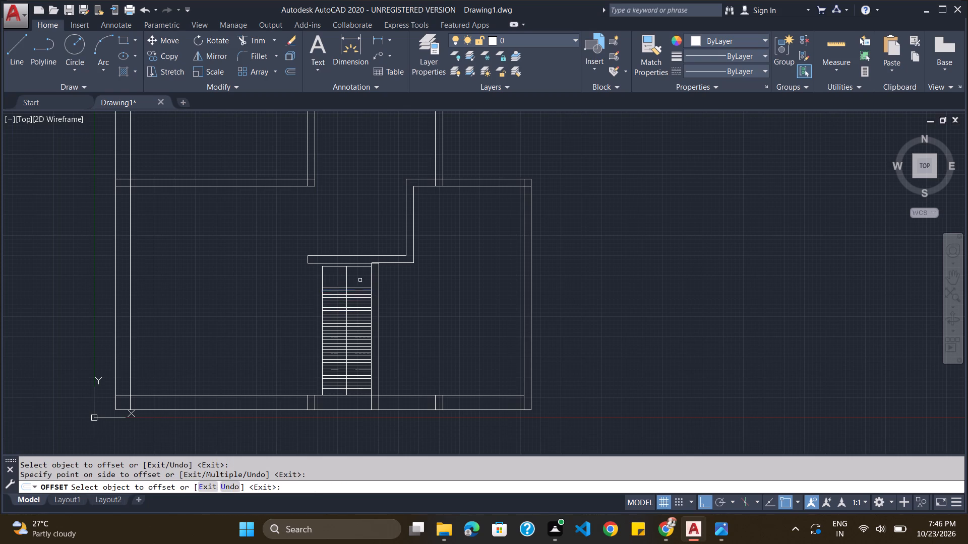
click(360, 287)
click(360, 280)
click(360, 286)
click(360, 278)
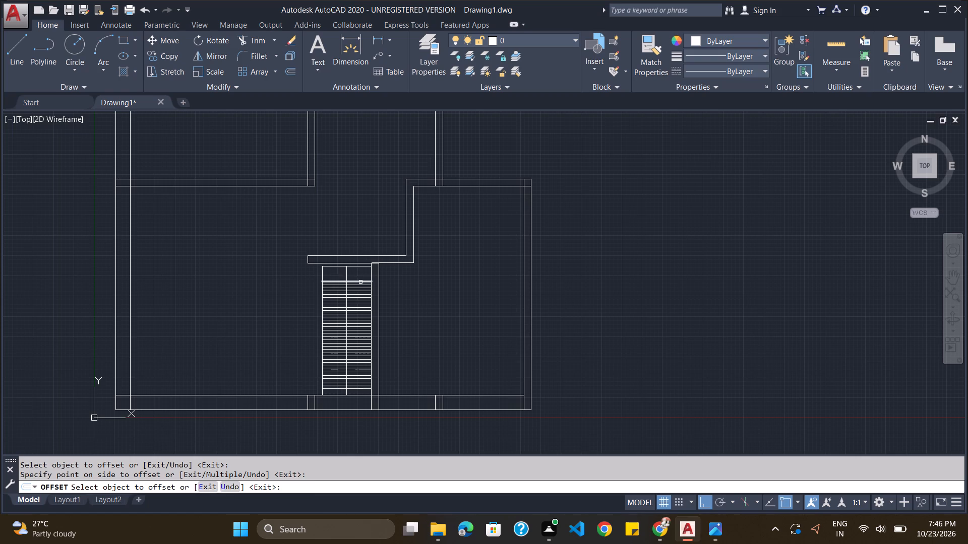
click(360, 282)
click(361, 277)
click(361, 278)
click(362, 272)
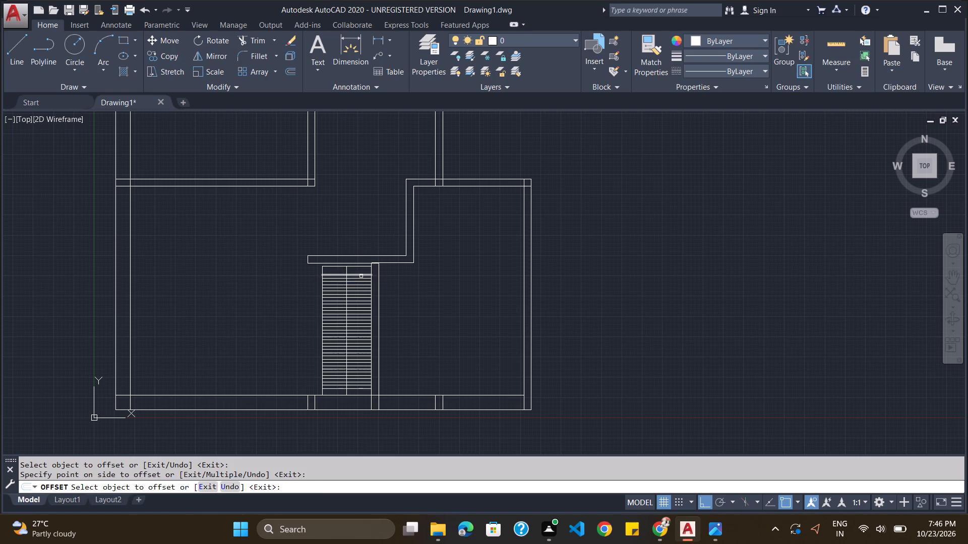
click(361, 276)
click(361, 272)
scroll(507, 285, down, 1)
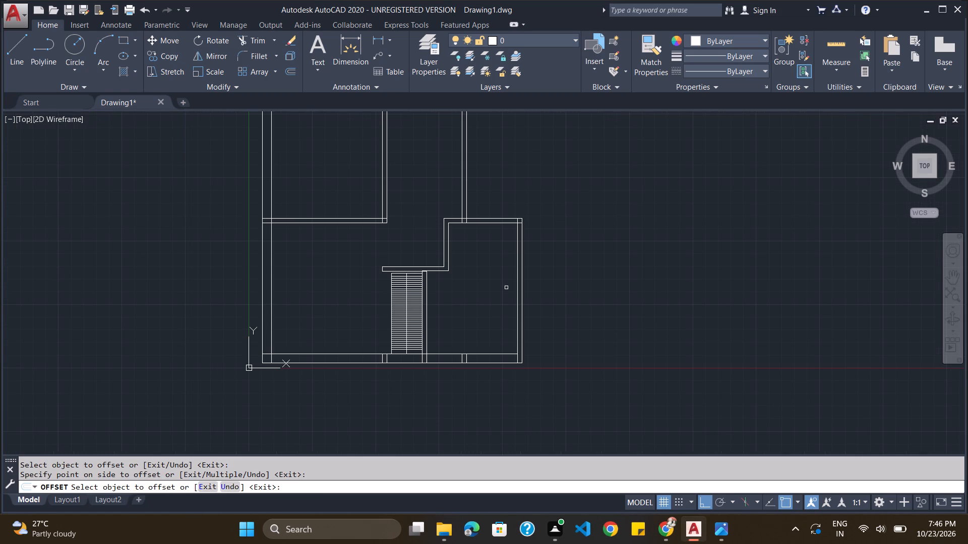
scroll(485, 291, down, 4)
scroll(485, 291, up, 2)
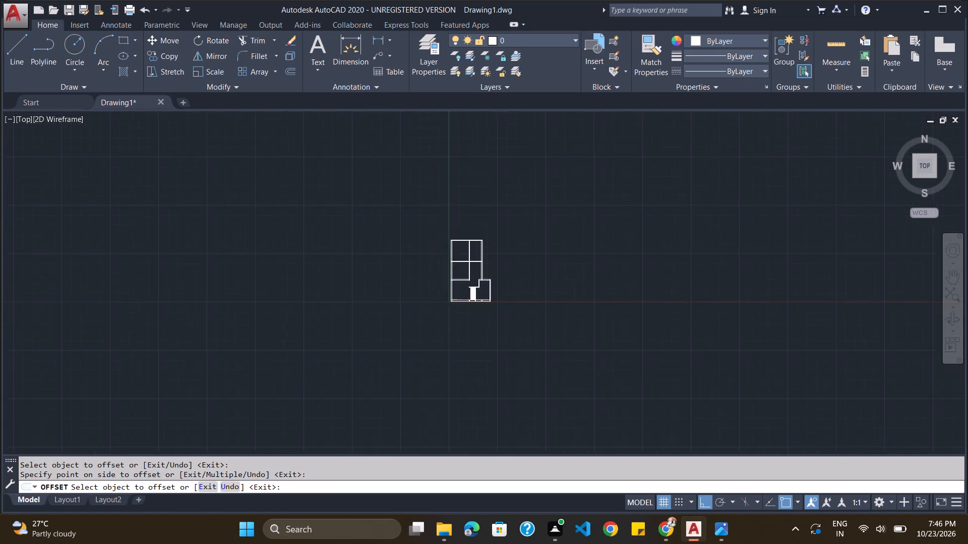
Trim the overlapping wall lines along the top wall where the central partition and the east outer wall meet it.
scroll(485, 291, up, 1)
scroll(485, 291, down, 1)
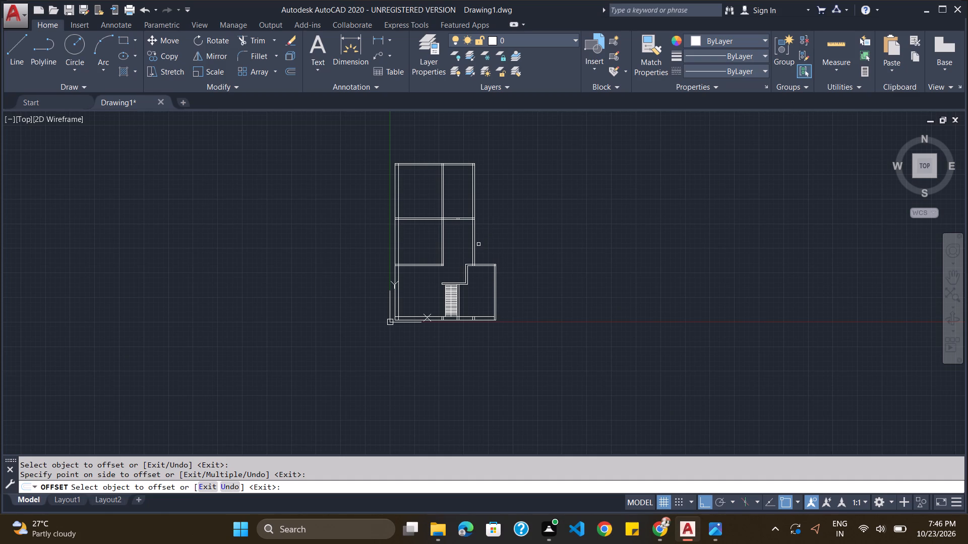
scroll(453, 215, up, 2)
scroll(453, 215, down, 1)
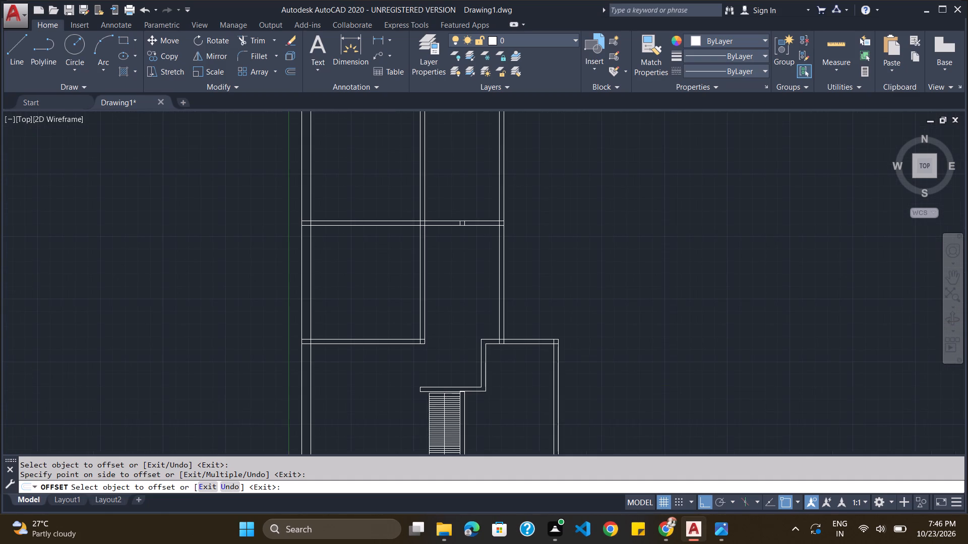
scroll(474, 125, up, 2)
key(Escape)
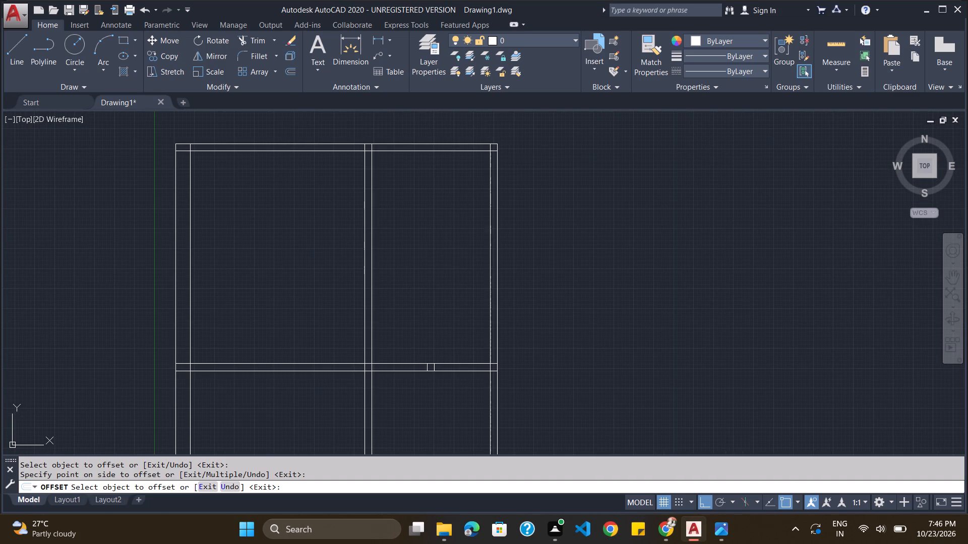
text(trim)
key(Return)
key(Return)
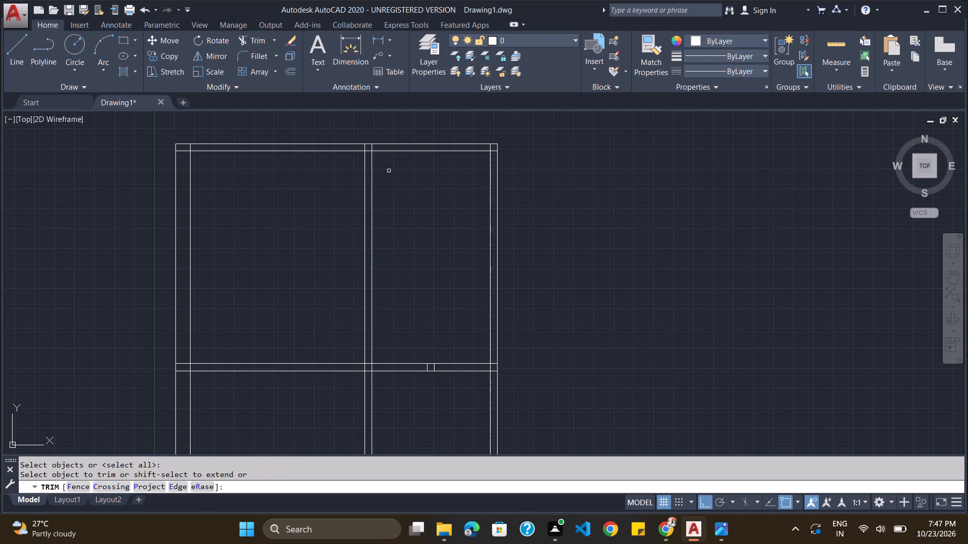
scroll(375, 144, up, 3)
click(357, 161)
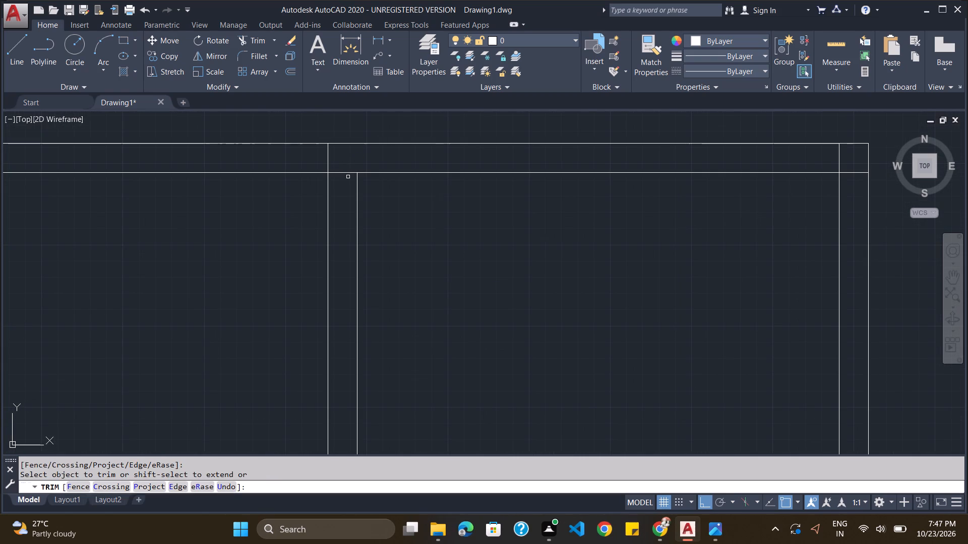
click(348, 172)
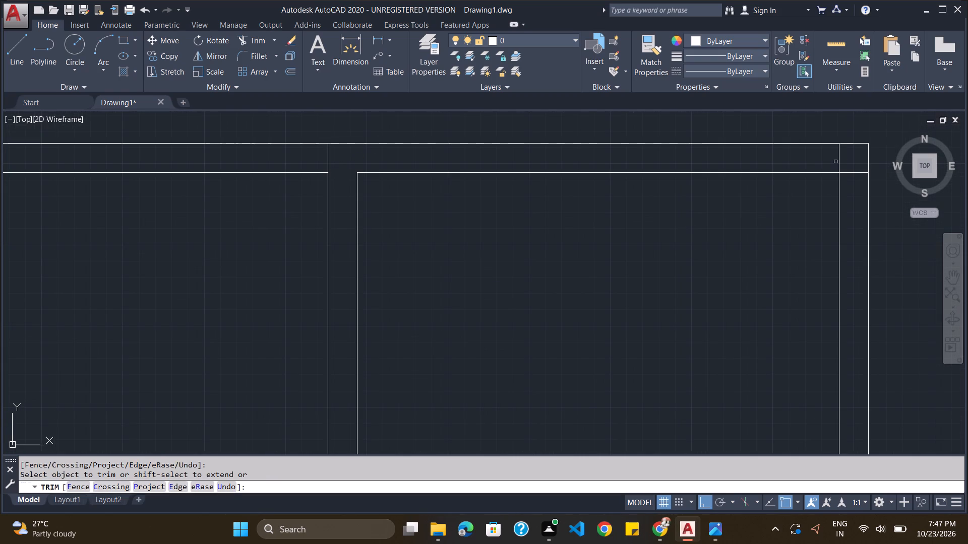
click(838, 162)
click(854, 175)
click(851, 171)
click(851, 171)
scroll(833, 172, down, 3)
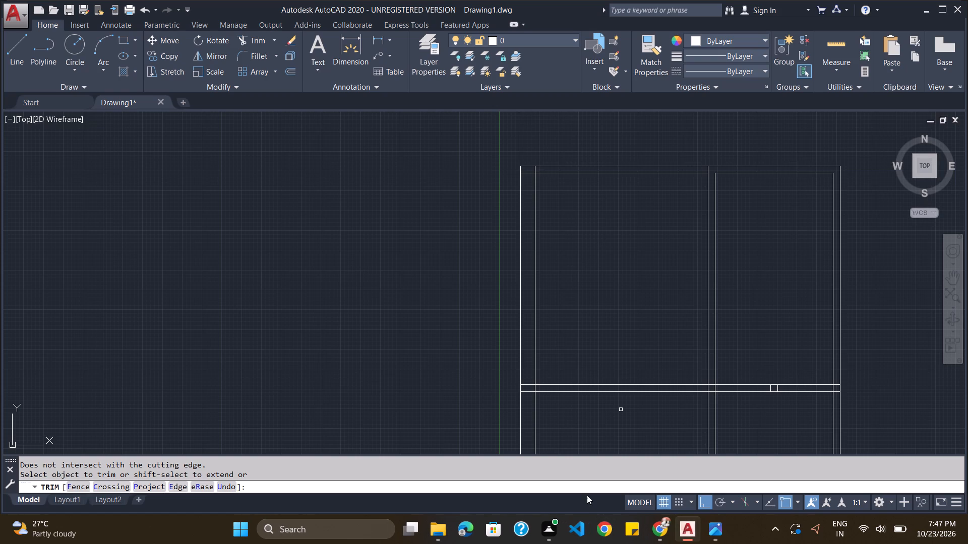
click(588, 482)
key(Escape)
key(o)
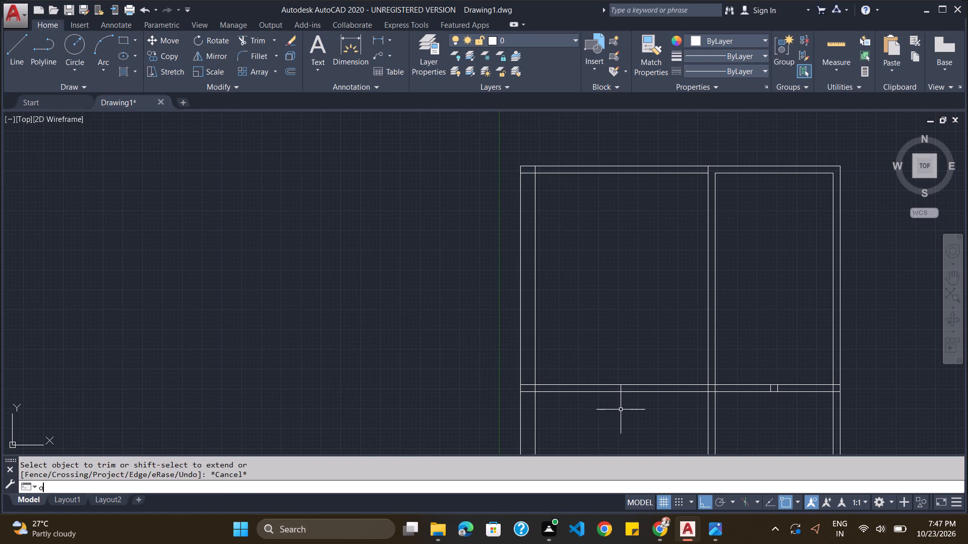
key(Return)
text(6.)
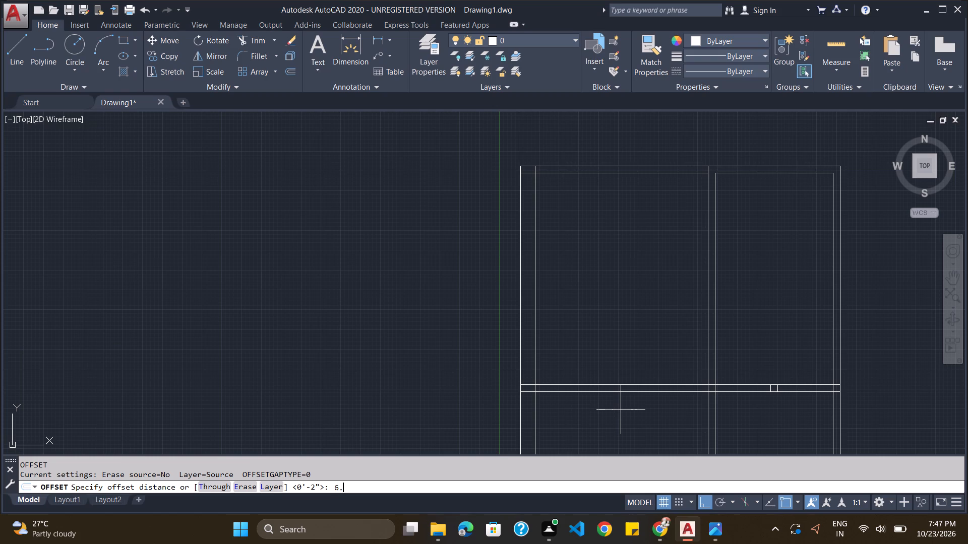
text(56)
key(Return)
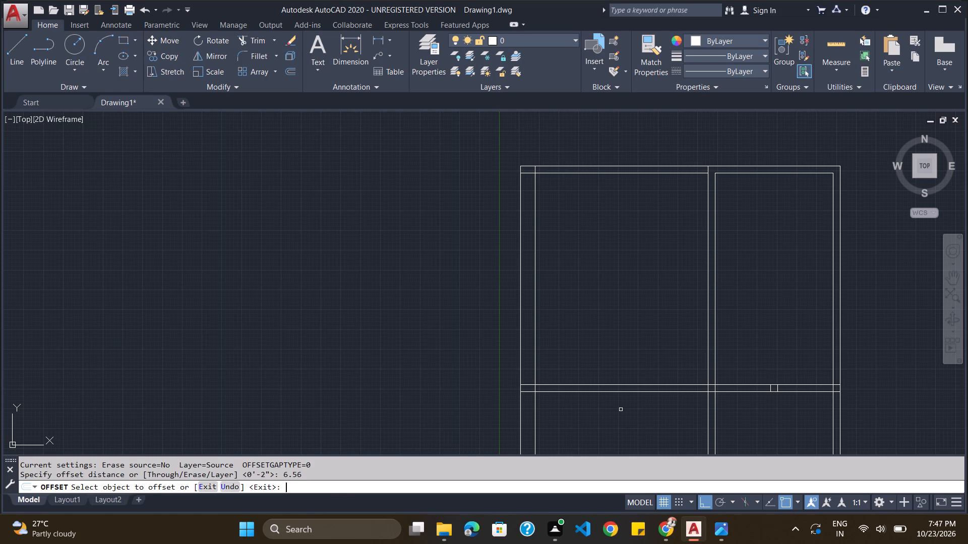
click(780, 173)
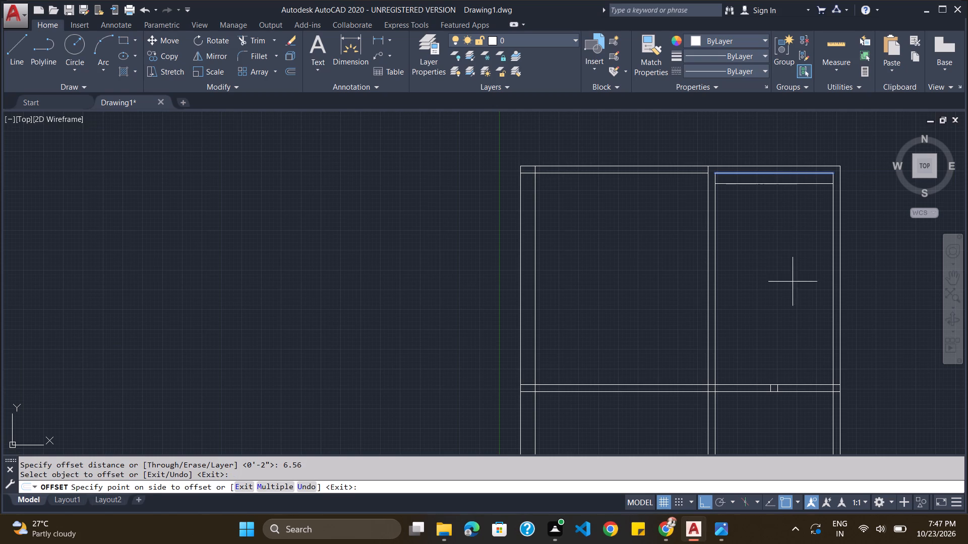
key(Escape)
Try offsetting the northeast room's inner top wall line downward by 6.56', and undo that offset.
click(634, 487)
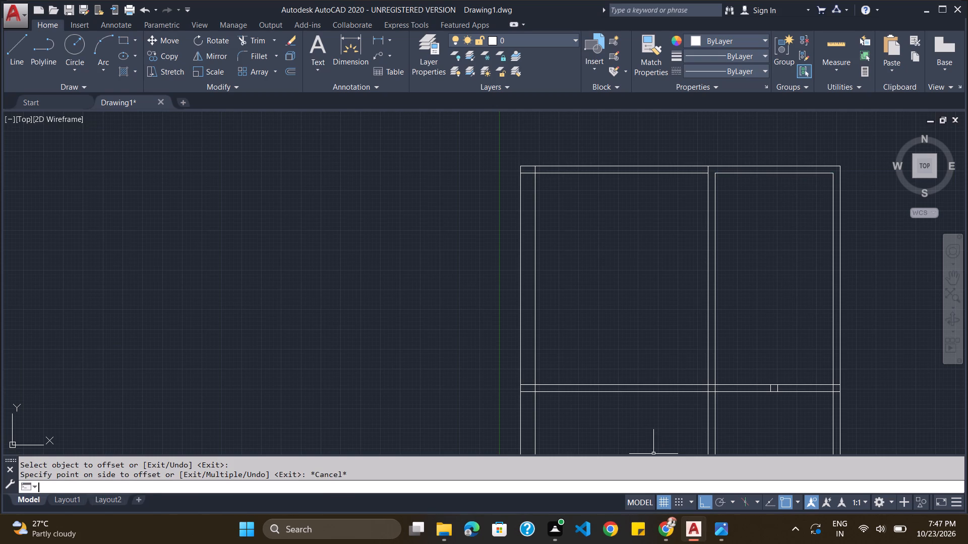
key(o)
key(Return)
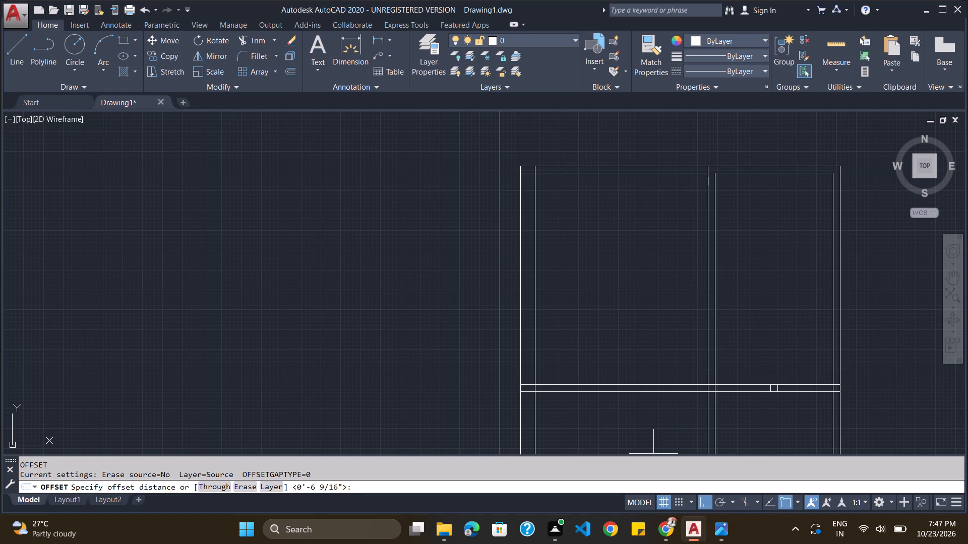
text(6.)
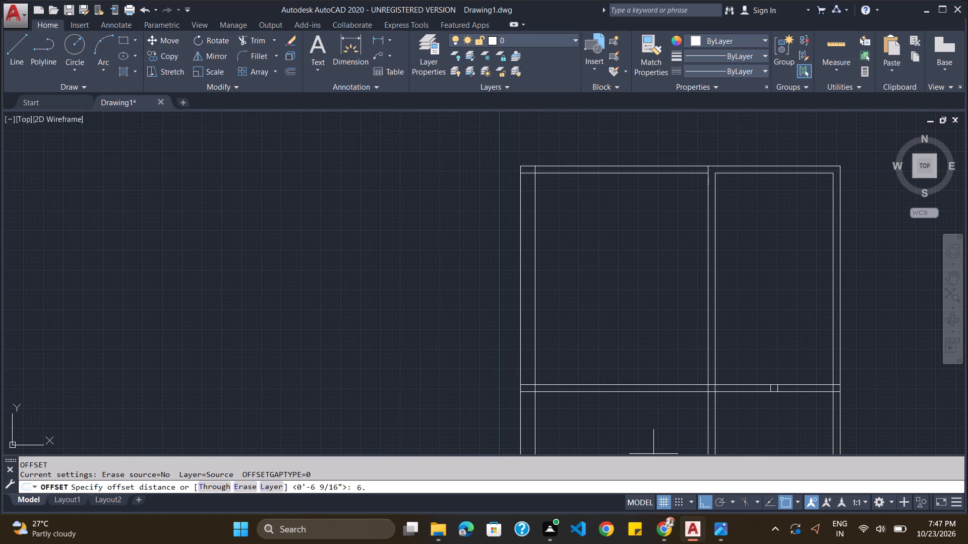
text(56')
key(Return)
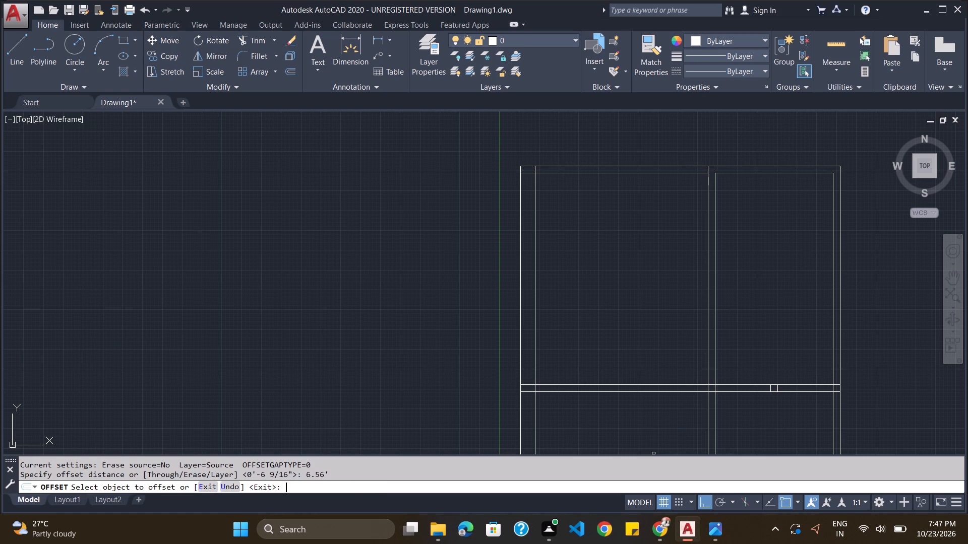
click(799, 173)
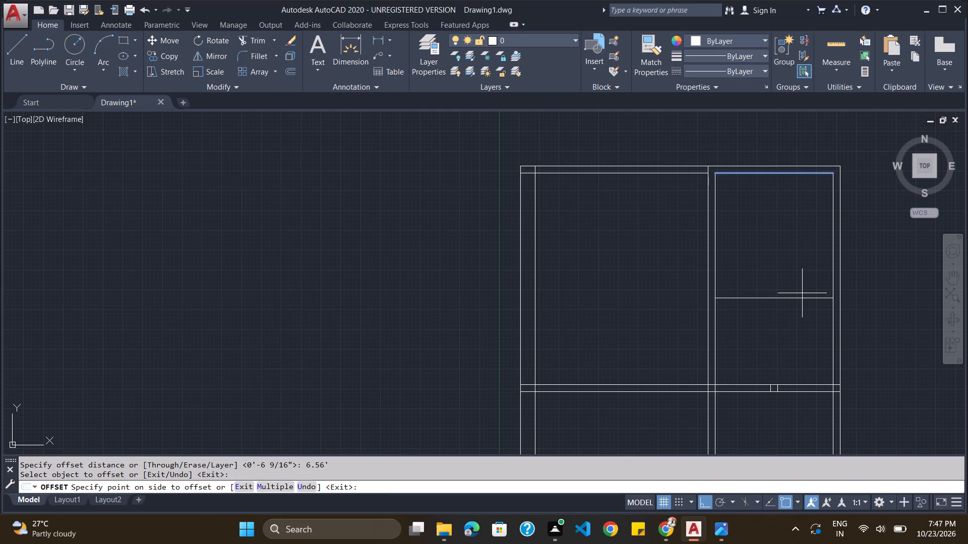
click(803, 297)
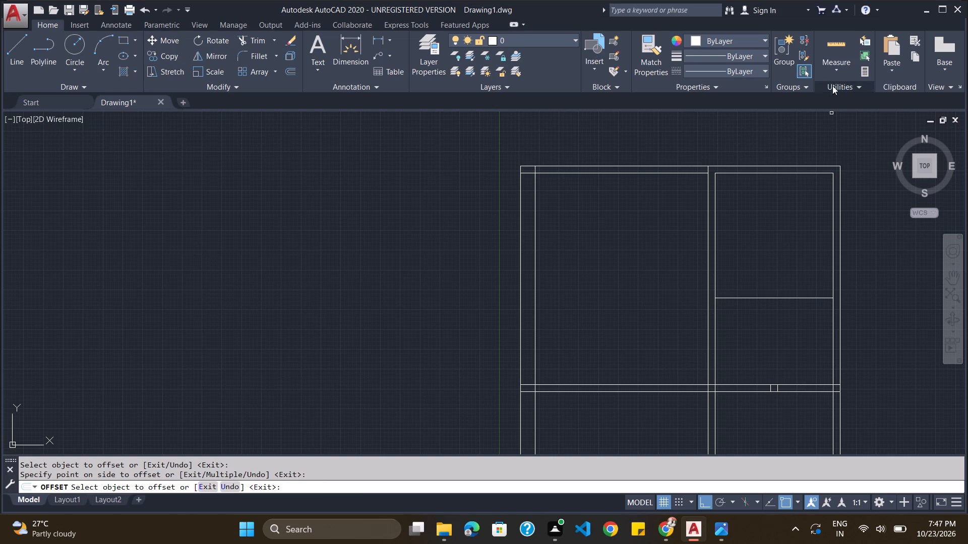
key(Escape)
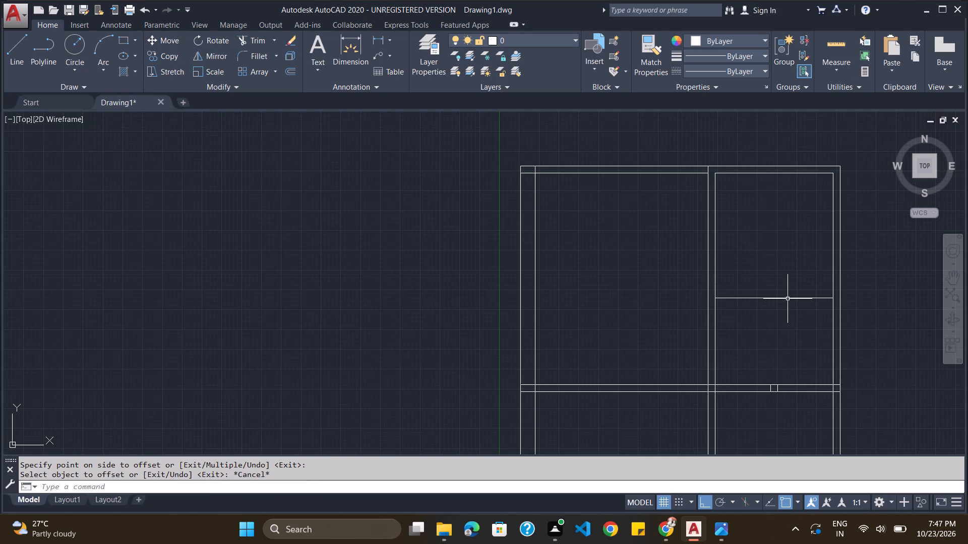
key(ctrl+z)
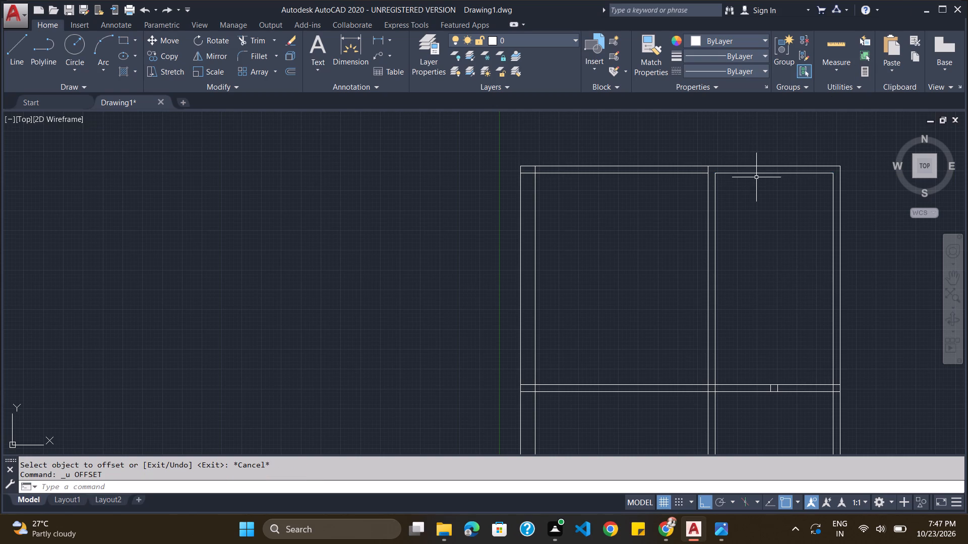
Offset the northeast room's inner top wall line with the Through option, to a point about two thirds down the room.
click(202, 492)
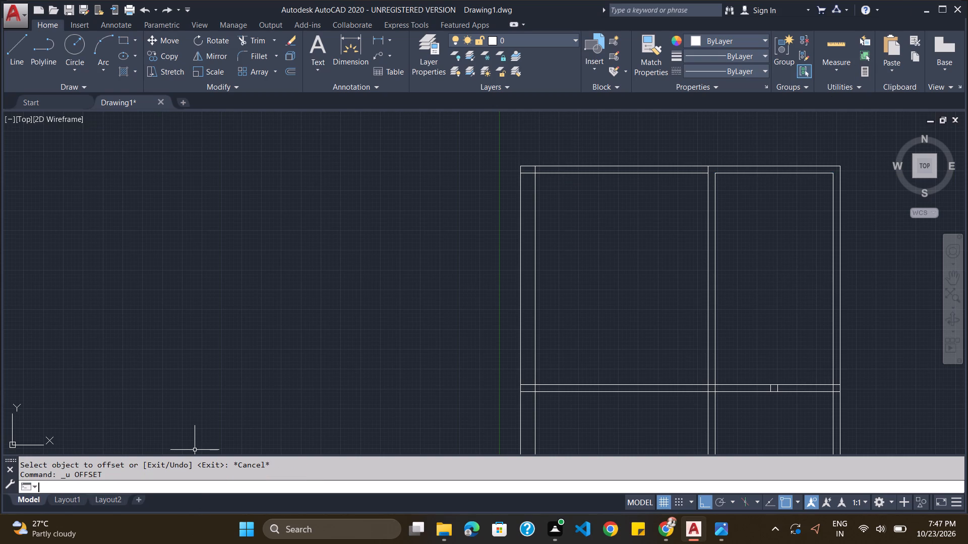
key(o)
key(Return)
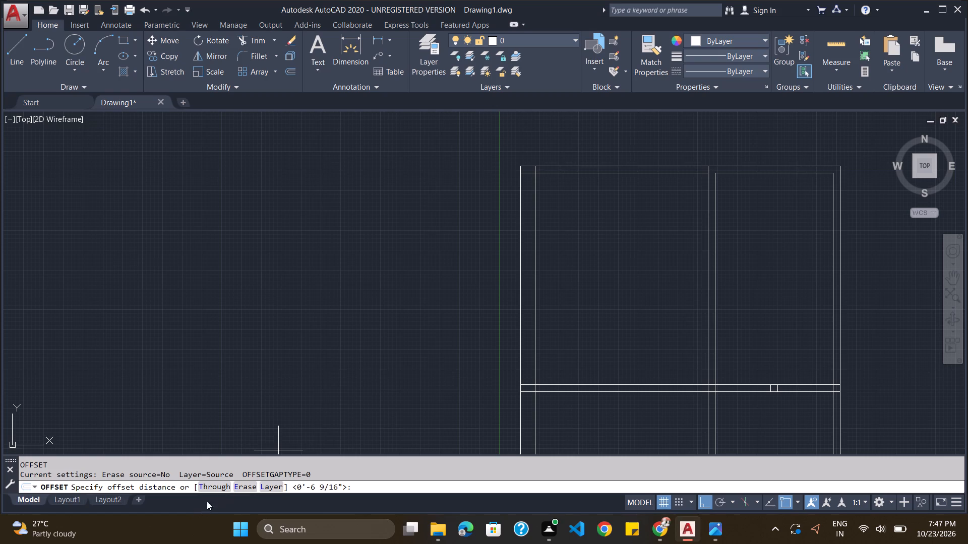
click(217, 491)
click(764, 175)
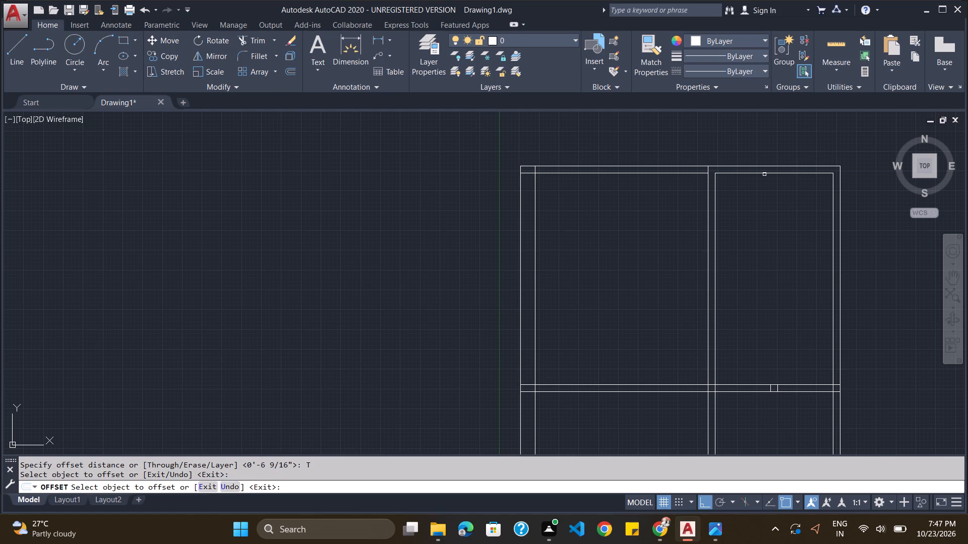
click(764, 172)
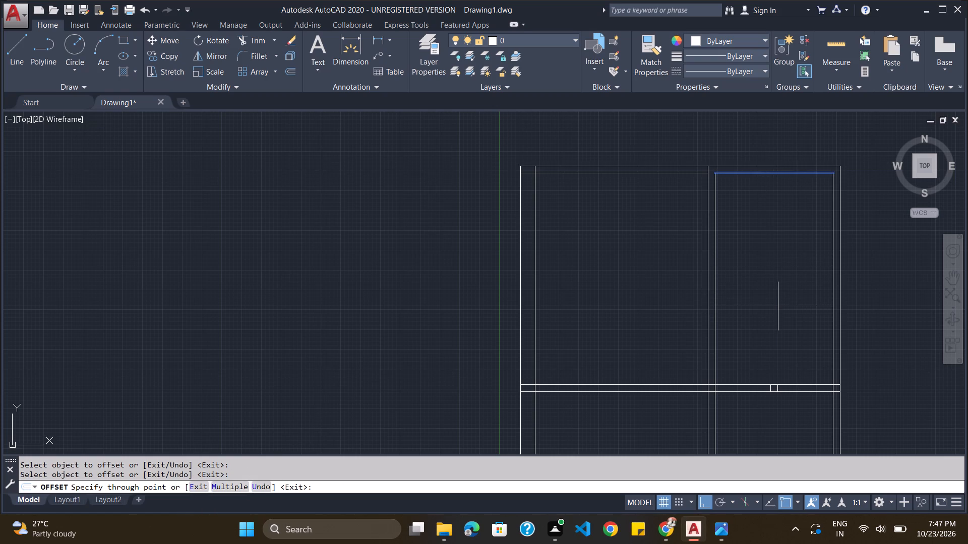
click(778, 320)
key(Escape)
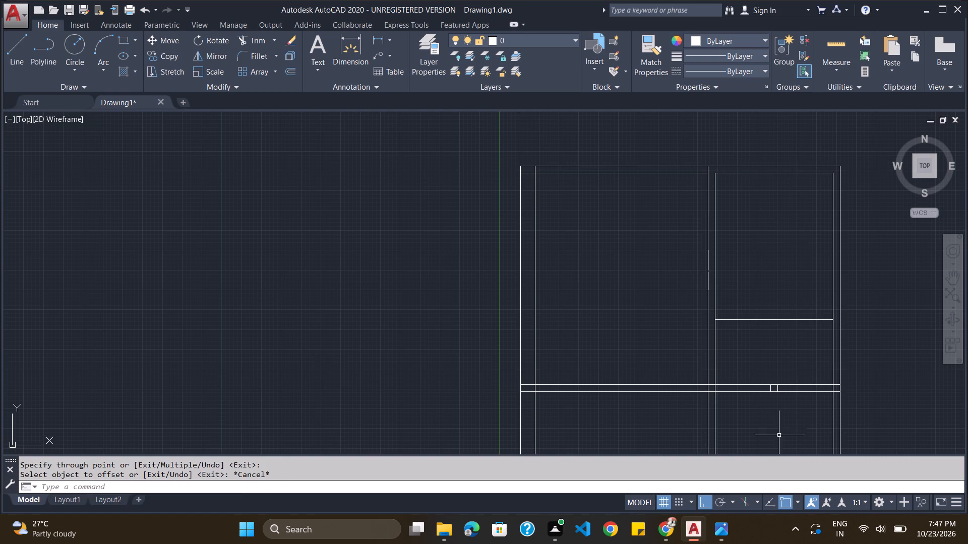
Offset the new cross line in the northeast room upward by 4.5" to form a partition wall.
click(621, 487)
key(o)
key(Return)
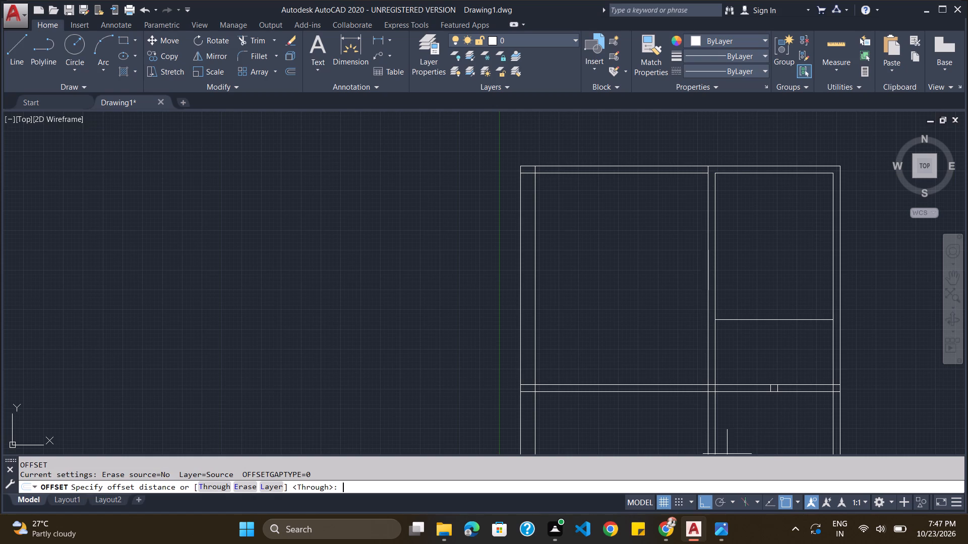
key(4)
key(period)
key(5)
key(shift+quotedbl)
key(Return)
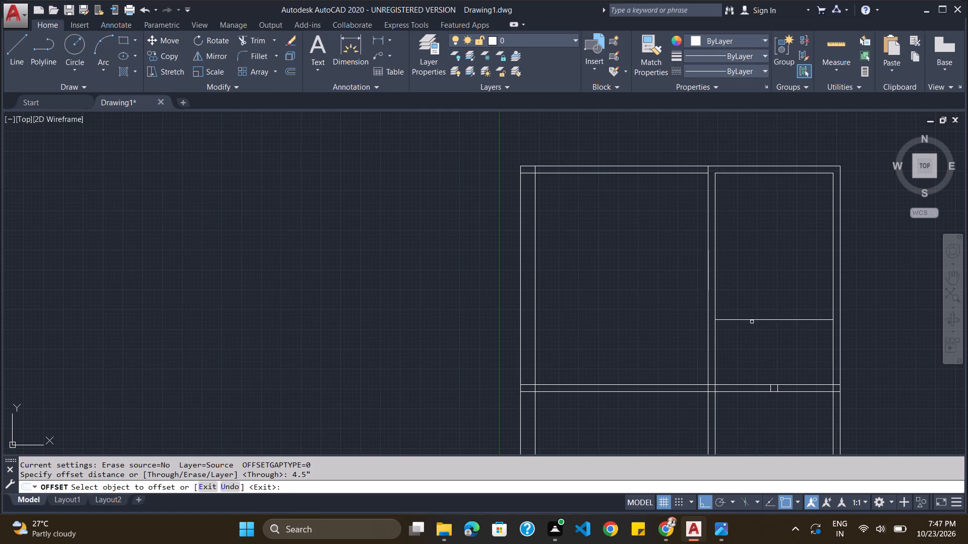
click(752, 320)
click(752, 300)
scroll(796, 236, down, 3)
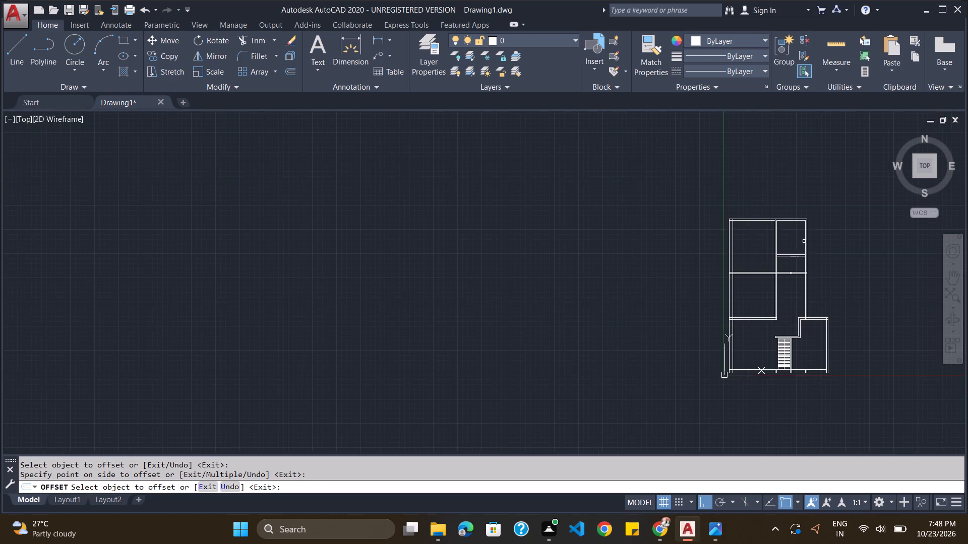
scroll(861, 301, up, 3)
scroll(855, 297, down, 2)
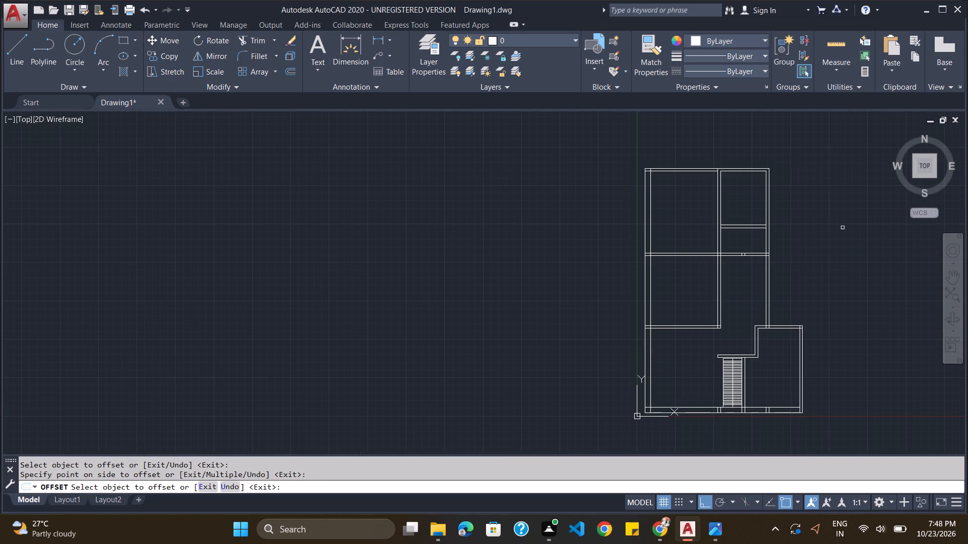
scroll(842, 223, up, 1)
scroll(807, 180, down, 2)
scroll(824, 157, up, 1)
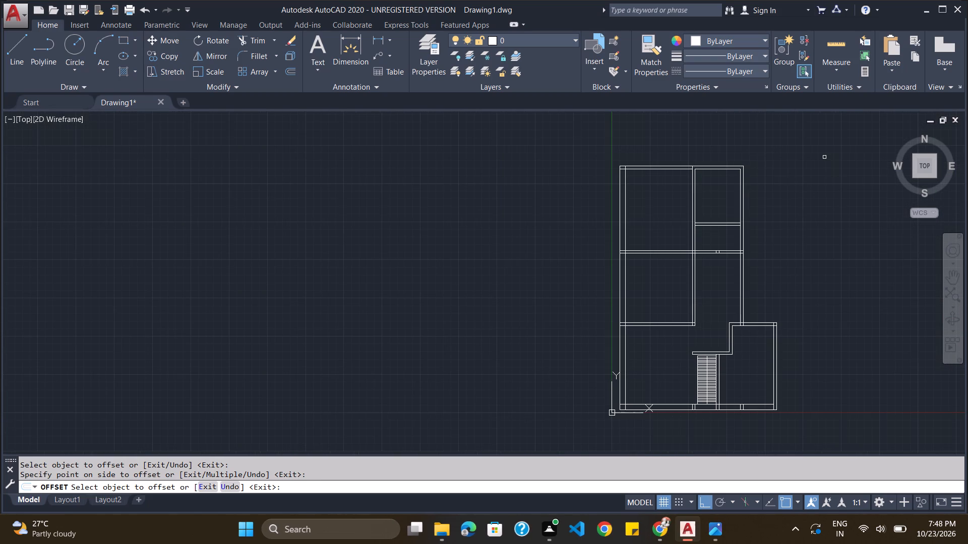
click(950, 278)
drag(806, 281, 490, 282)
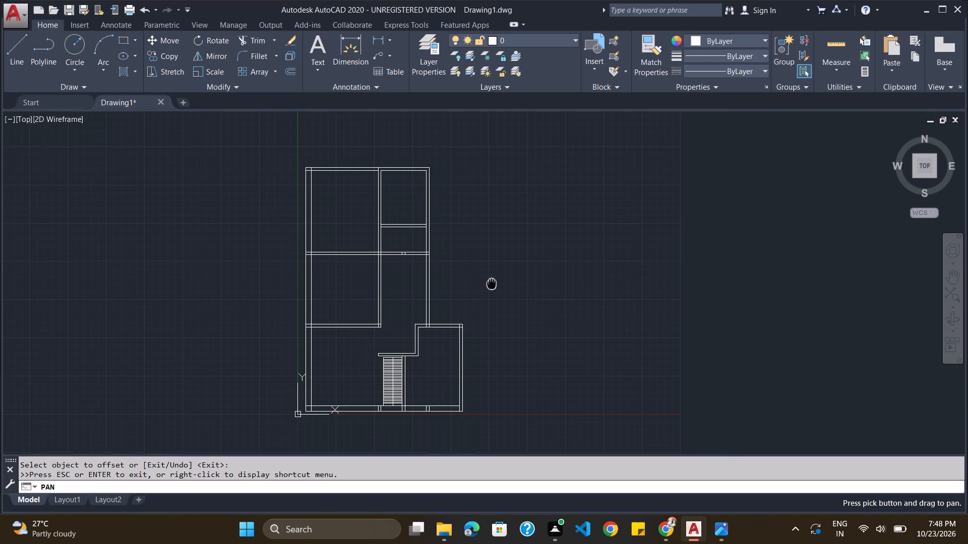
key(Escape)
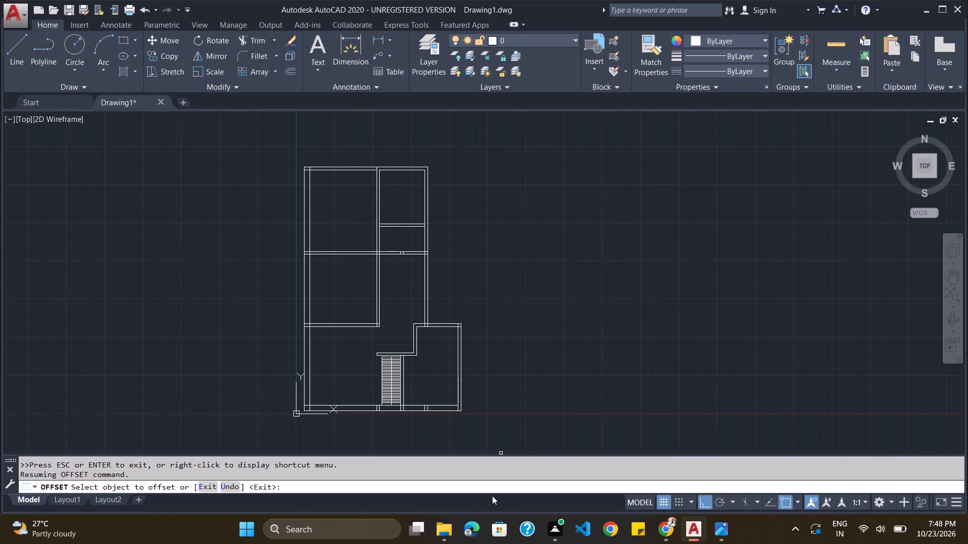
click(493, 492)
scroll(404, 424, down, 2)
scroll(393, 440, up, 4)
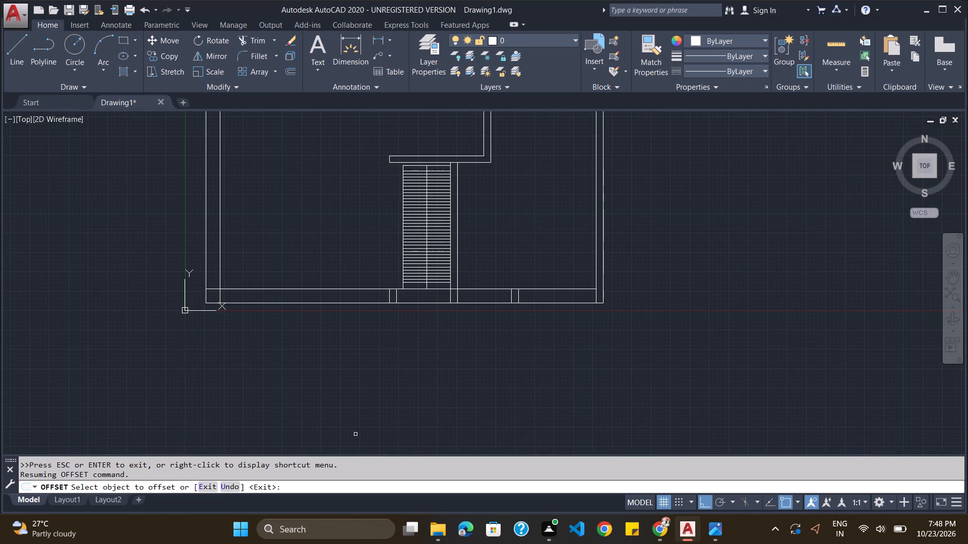
Offset the south wall's inner line downward by 13.12', to the open area below the house.
scroll(353, 437, down, 3)
scroll(352, 456, up, 3)
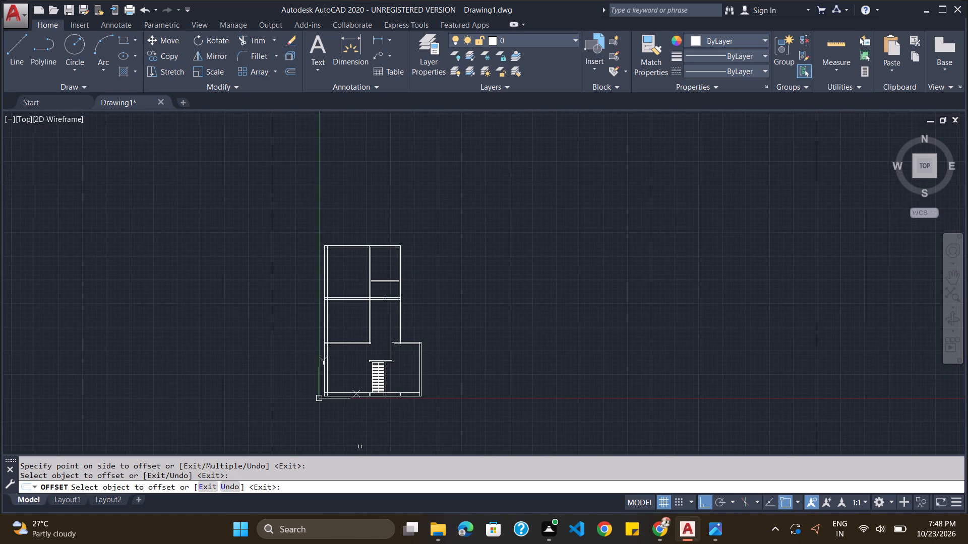
scroll(359, 454, up, 4)
scroll(360, 451, down, 1)
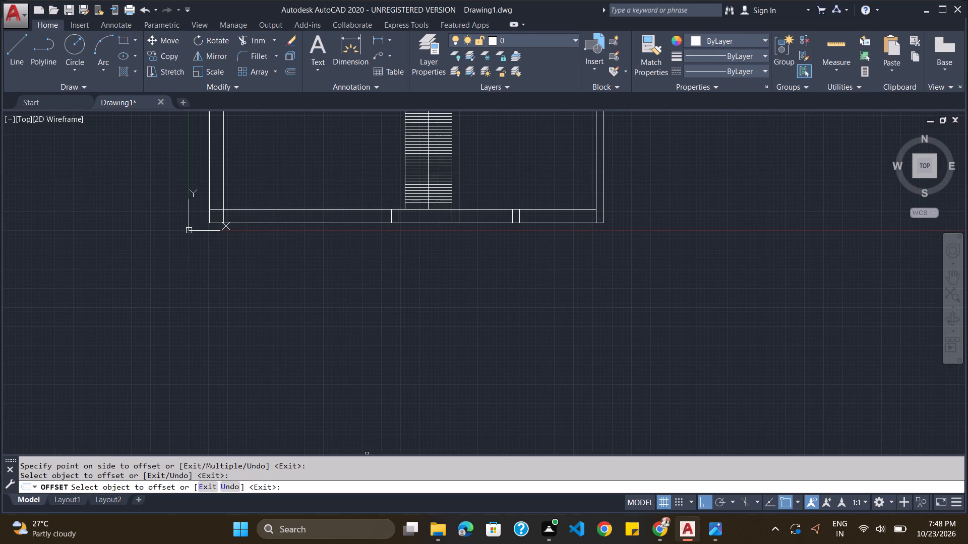
click(372, 488)
key(Escape)
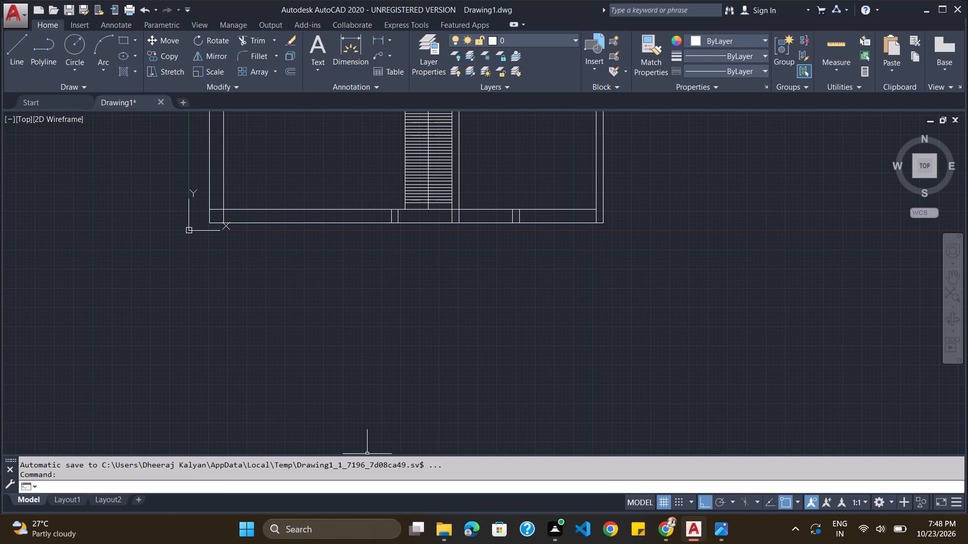
key(o)
key(Return)
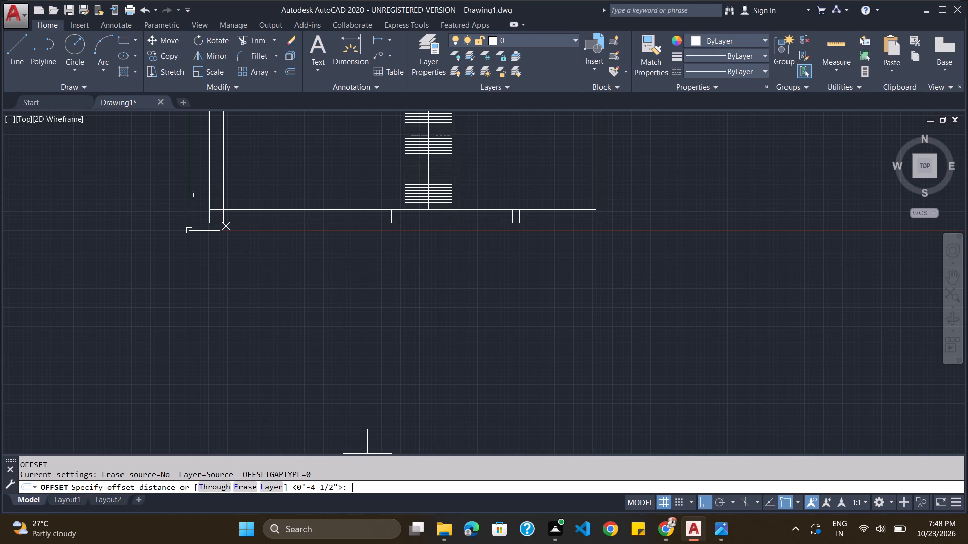
text(13)
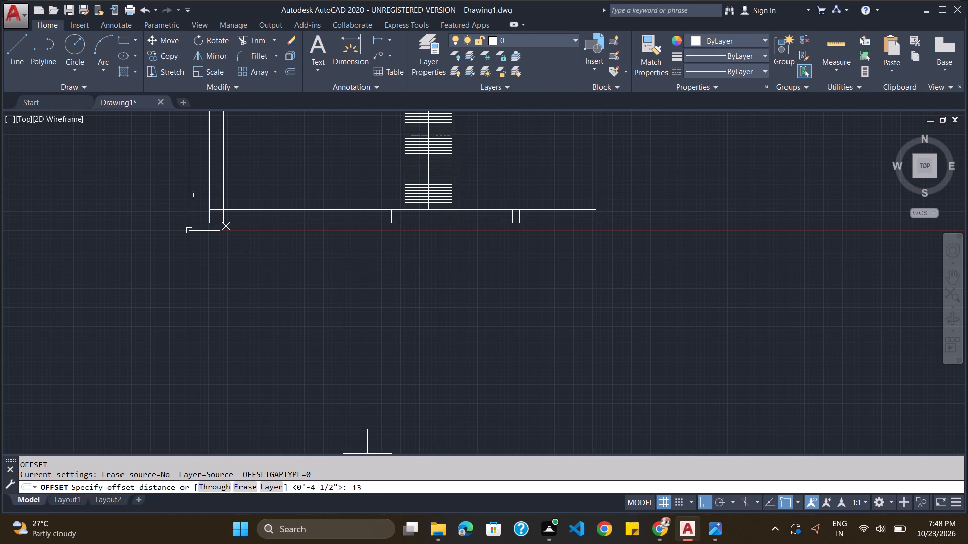
text(.1)
text(2')
key(Return)
scroll(460, 262, down, 1)
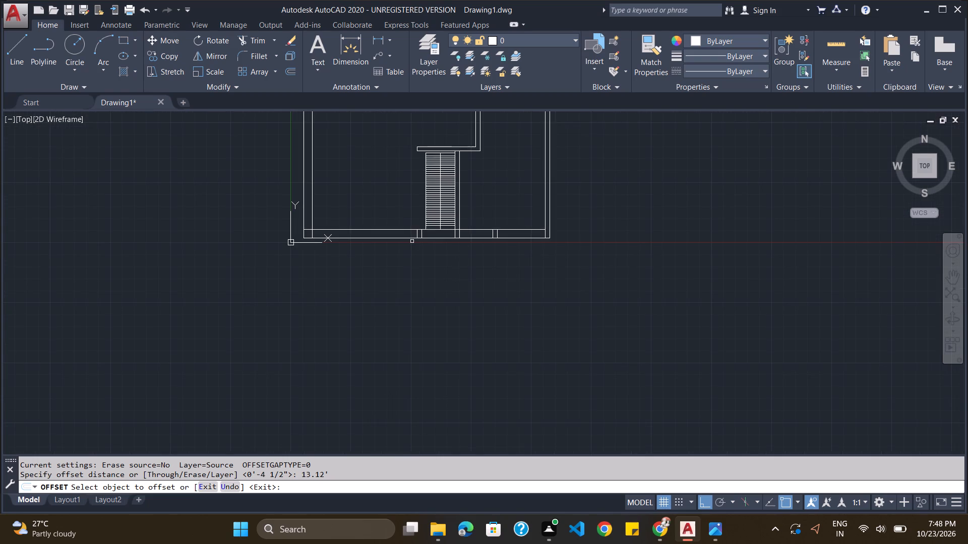
scroll(412, 241, down, 1)
click(397, 235)
click(390, 343)
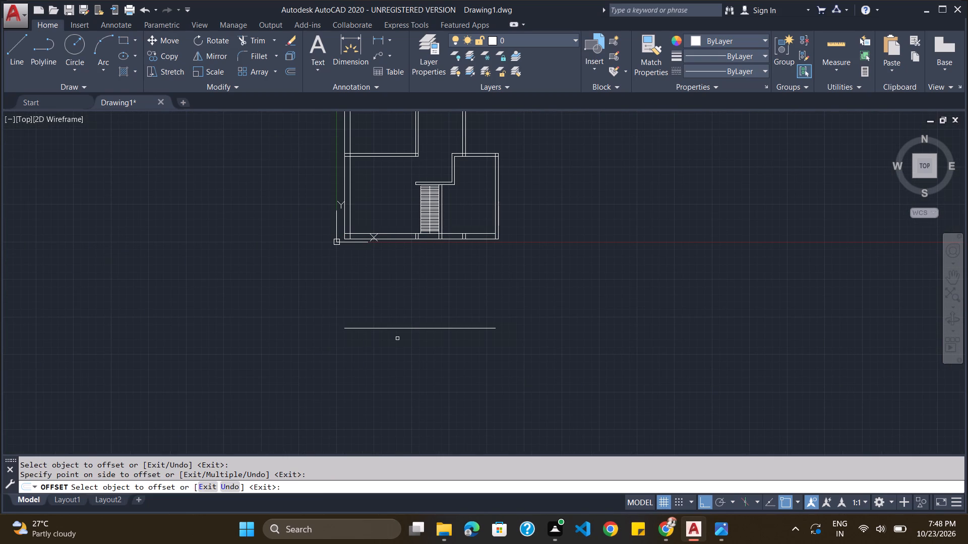
click(404, 239)
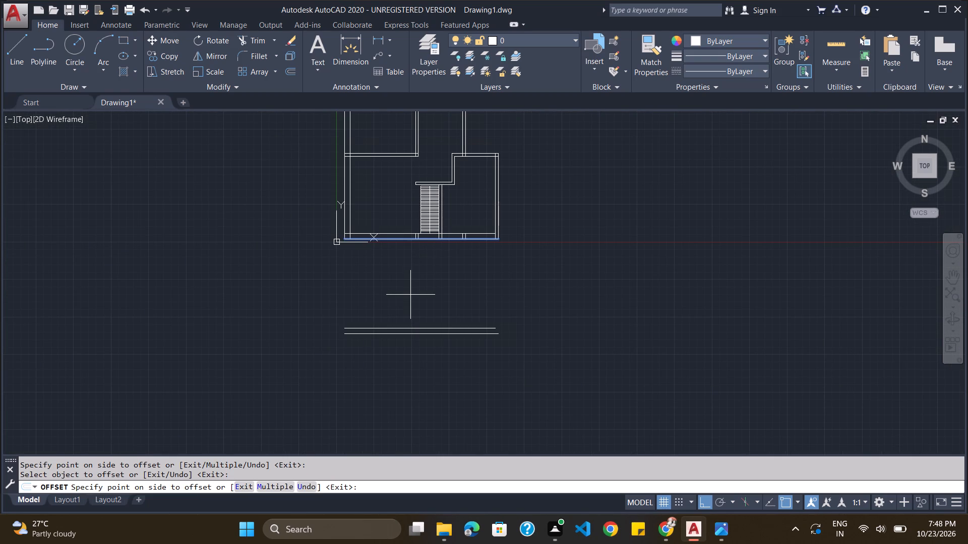
key(Escape)
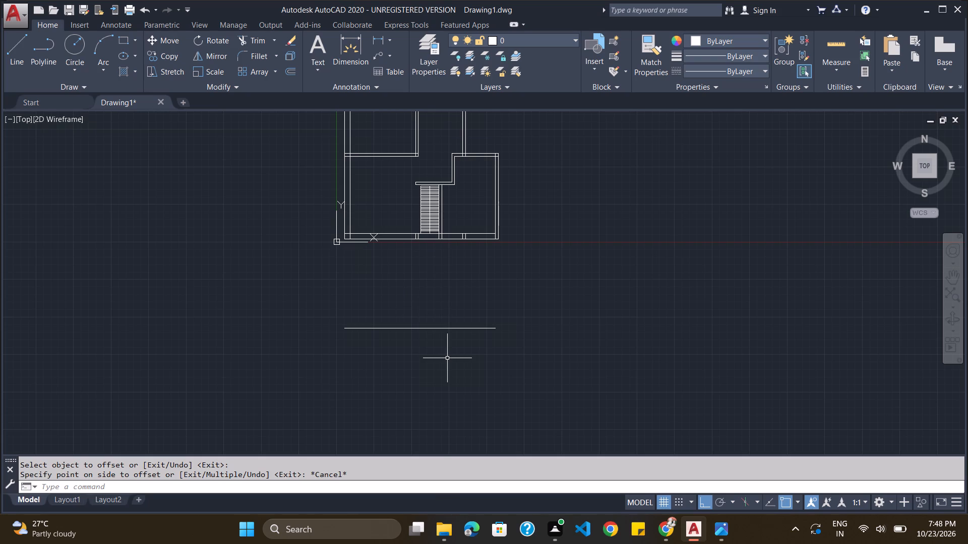
Offset the new line below the house downward by 4.5" to form a double wall line.
click(444, 486)
key(o)
key(Return)
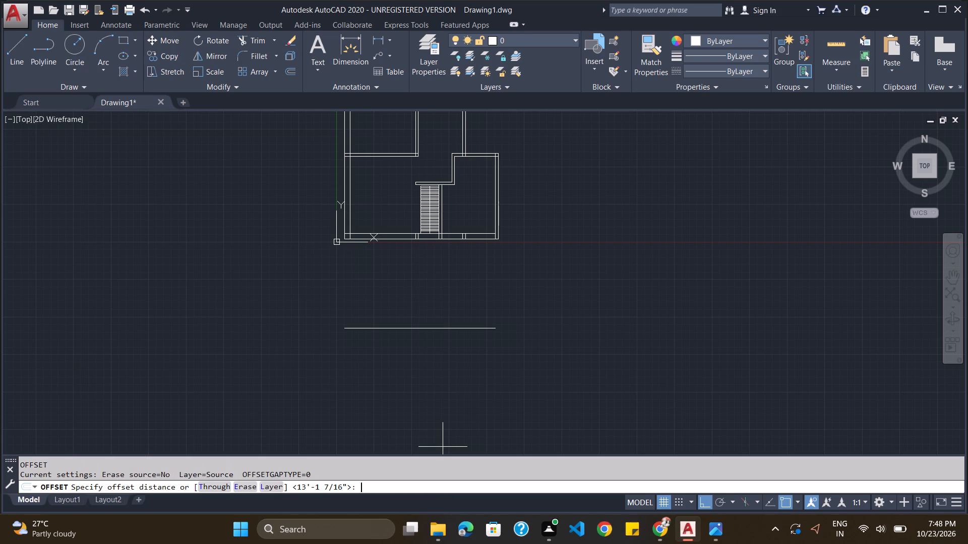
text(4.)
text(5")
key(Return)
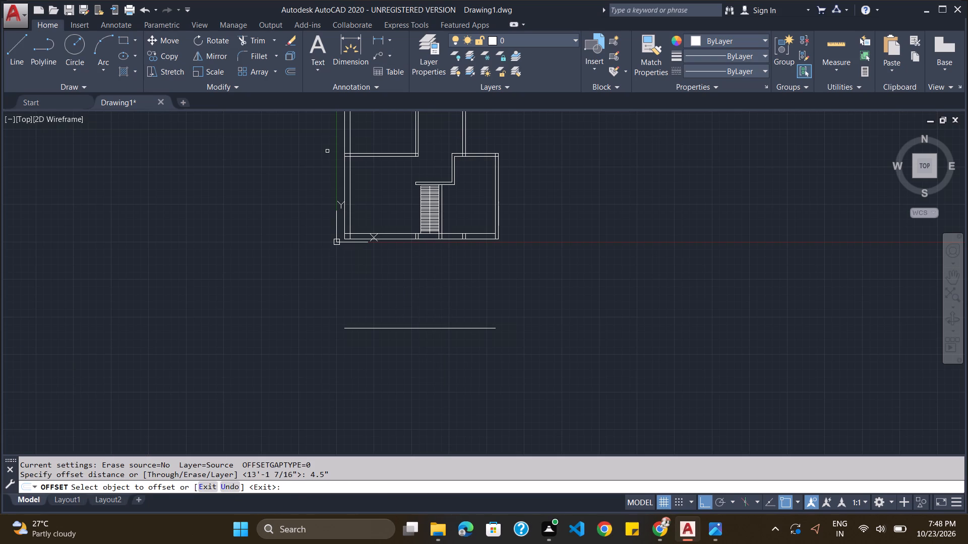
click(409, 328)
click(404, 339)
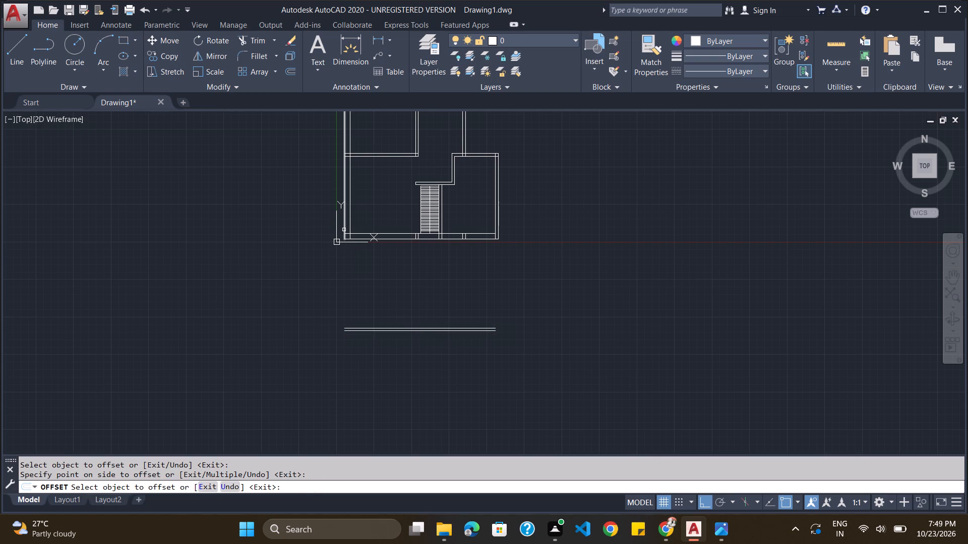
key(Escape)
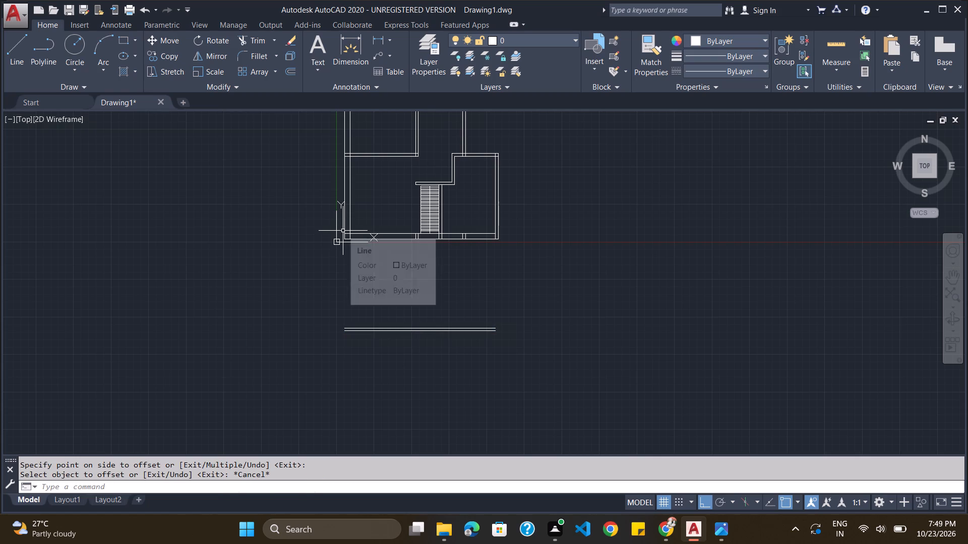
Extend both west wall lines and the east wall's inner line down to the new wall below the house.
text(trim)
key(Return)
key(Return)
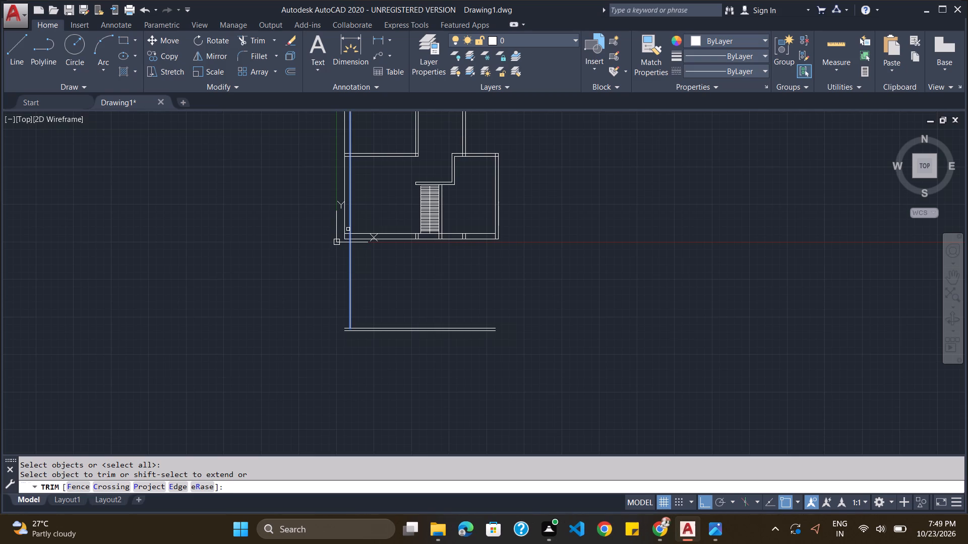
shift+click(350, 228)
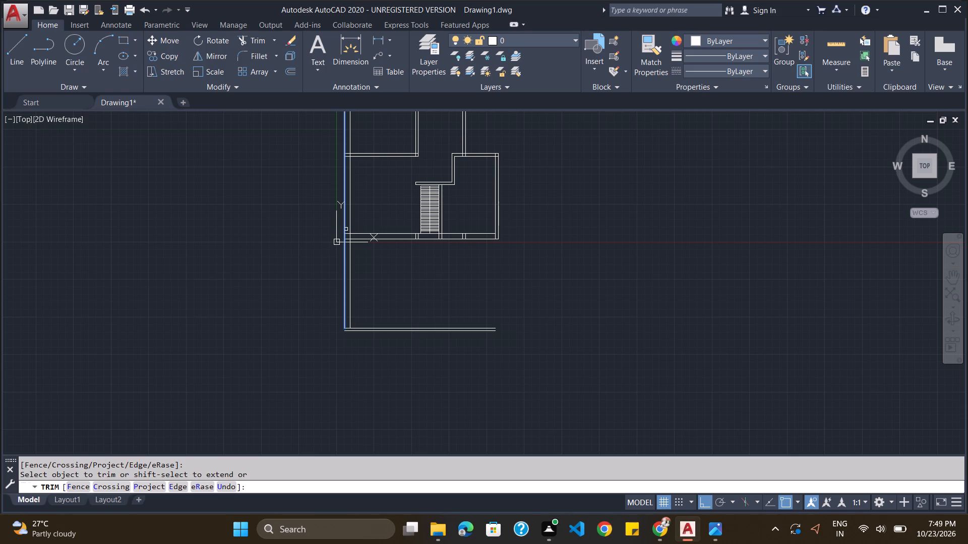
shift+click(346, 229)
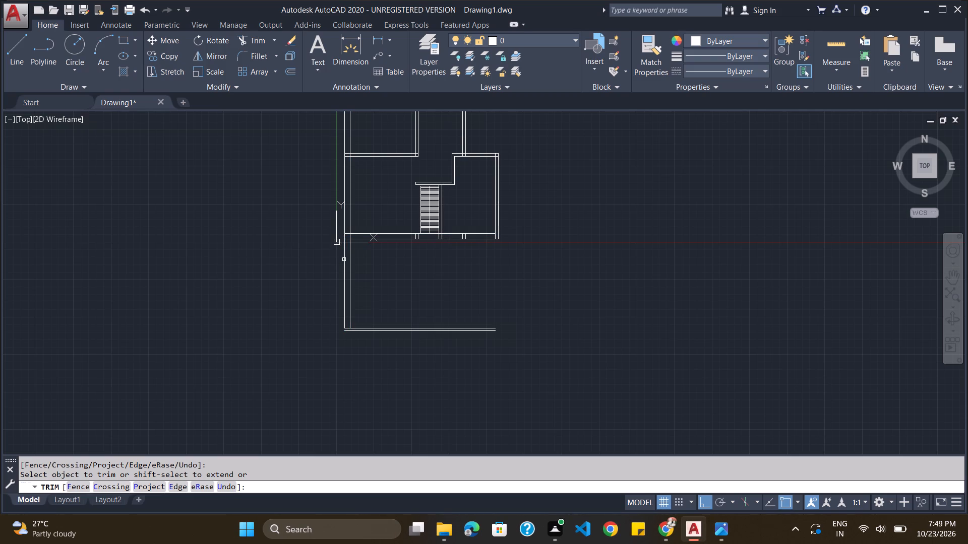
shift+click(344, 259)
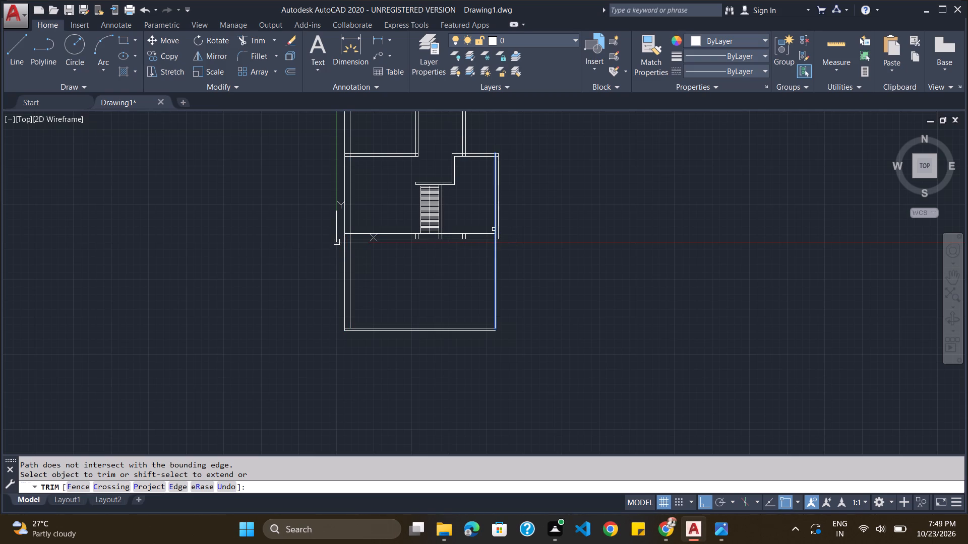
shift+click(494, 229)
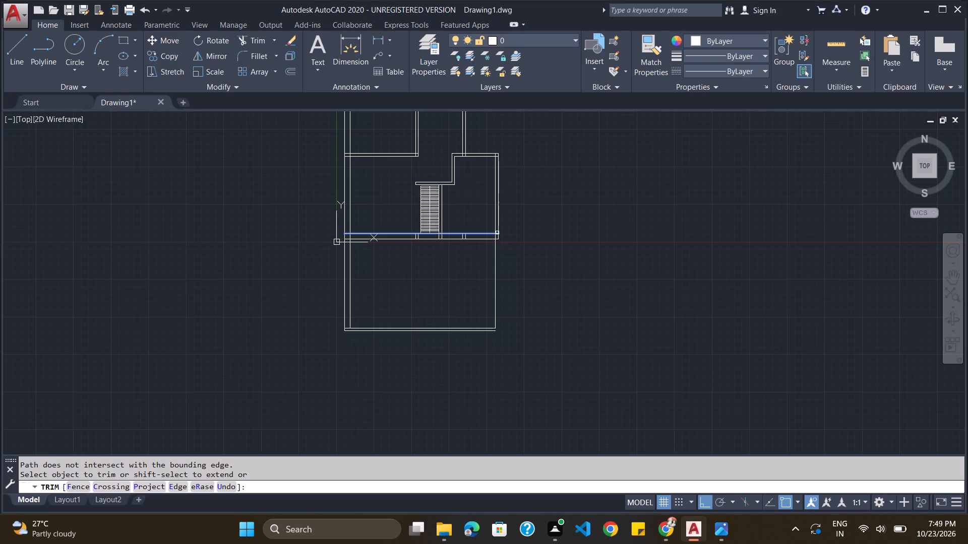
shift+scroll(499, 228, up, 3)
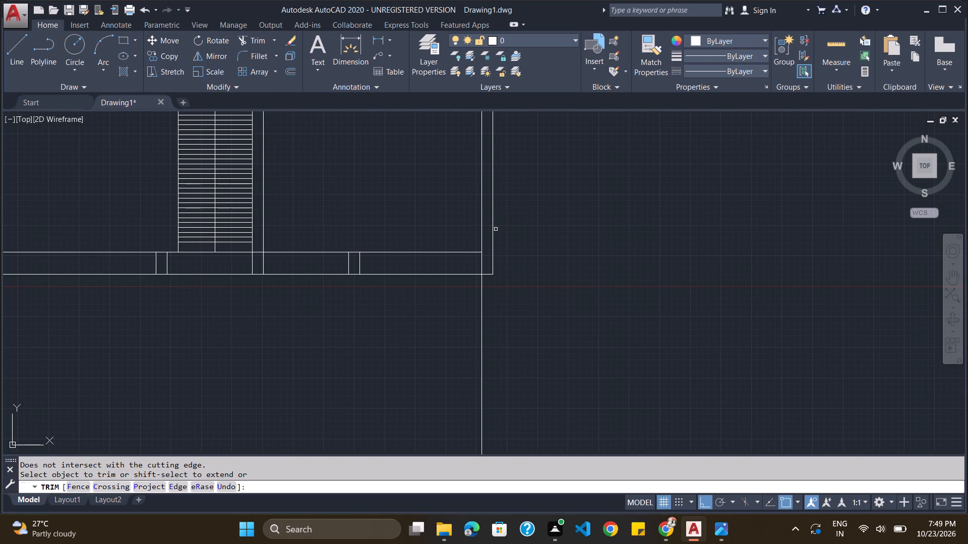
key(Escape)
Draw a ray straight down from the outer southeast corner of the house.
text(ray)
key(Return)
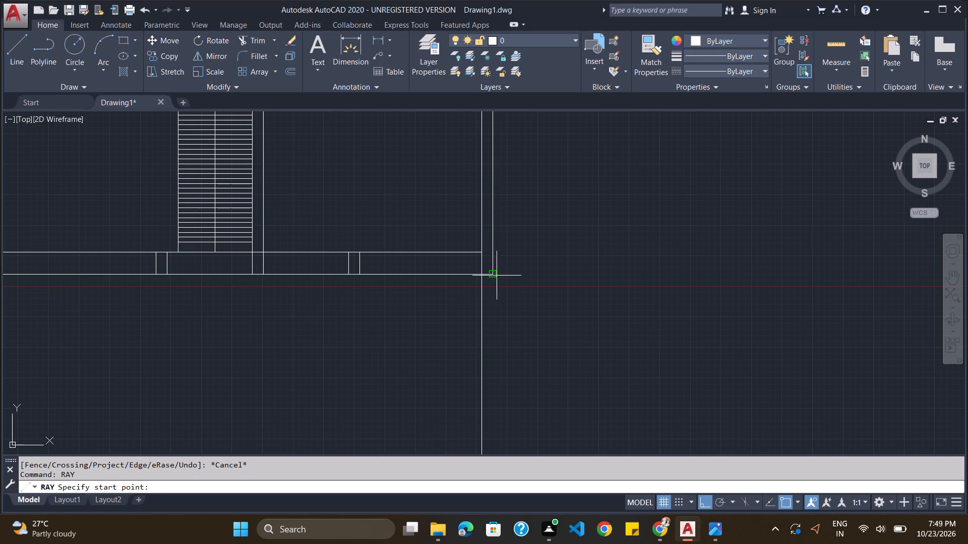
click(495, 274)
click(503, 304)
scroll(494, 247, down, 4)
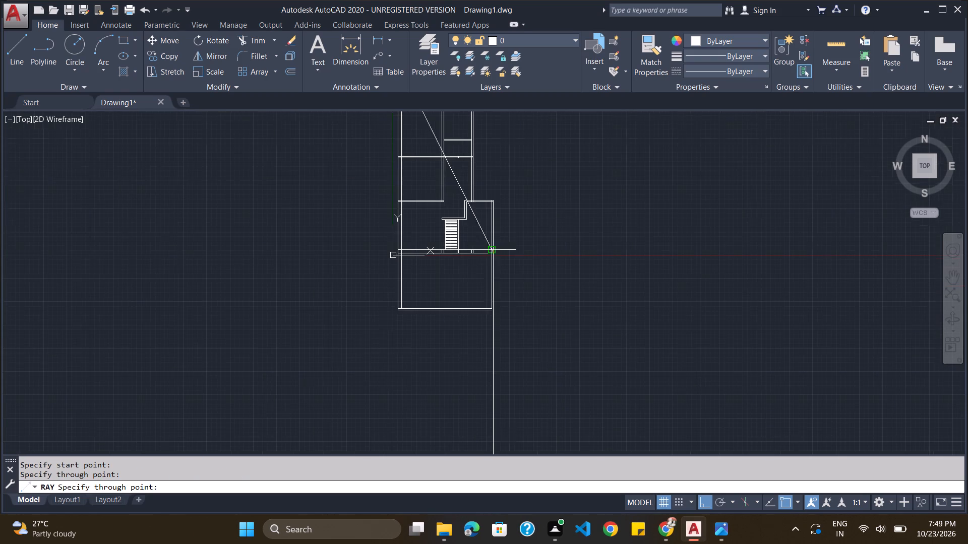
scroll(489, 306, up, 5)
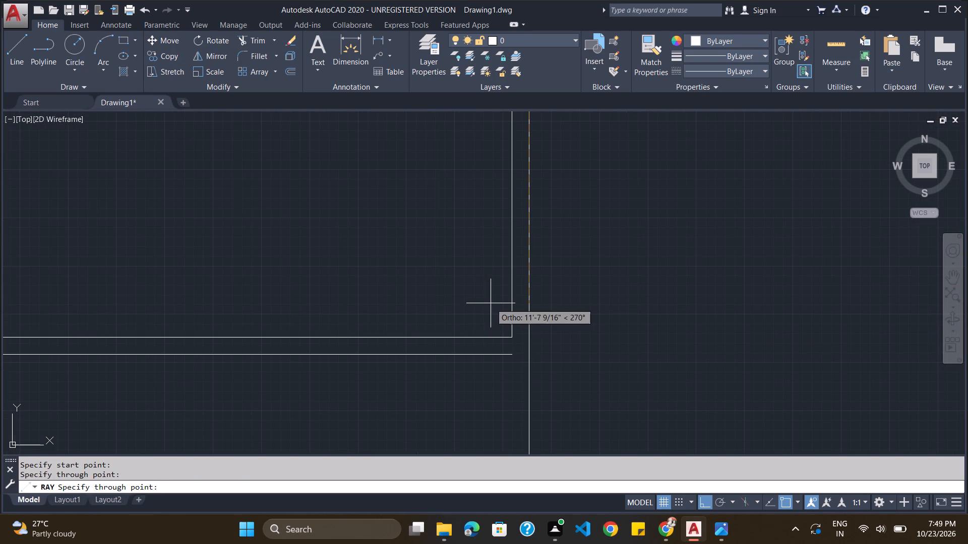
key(Escape)
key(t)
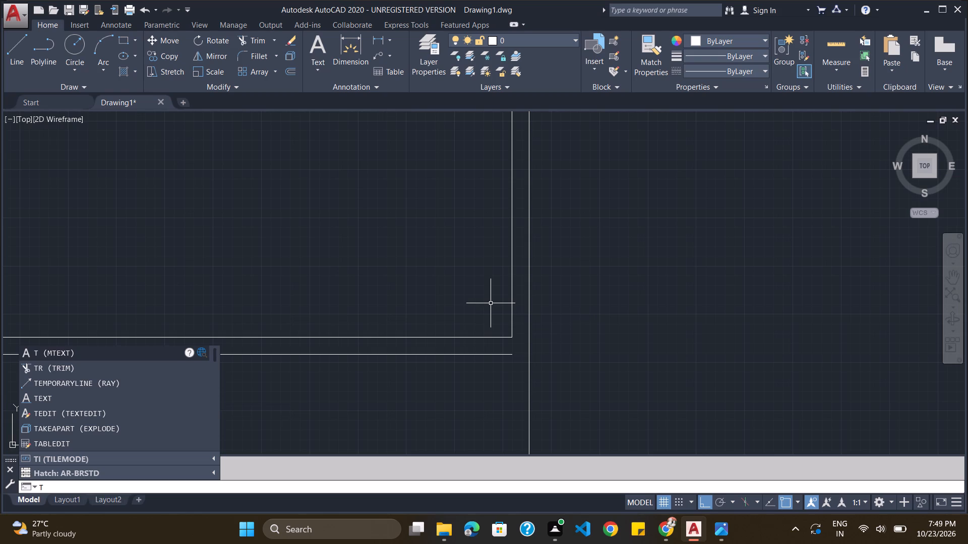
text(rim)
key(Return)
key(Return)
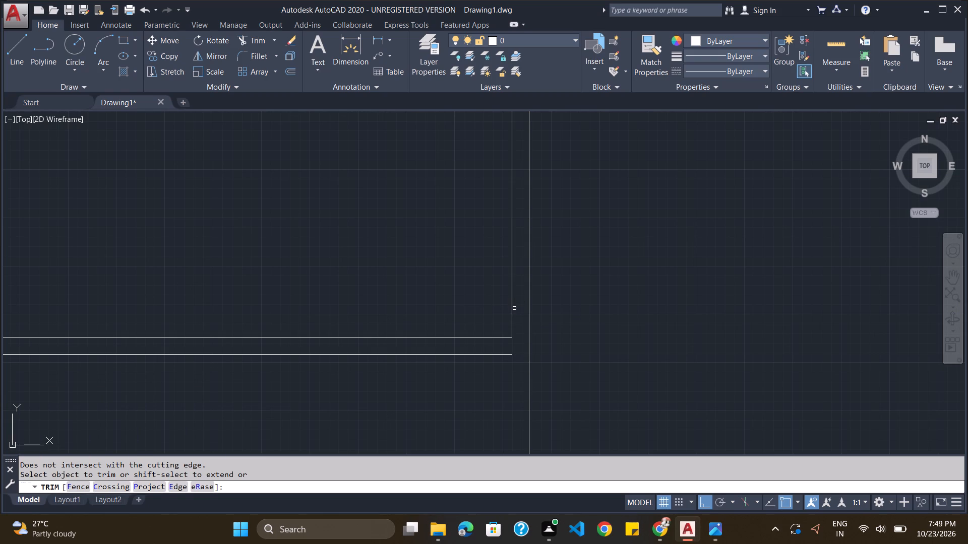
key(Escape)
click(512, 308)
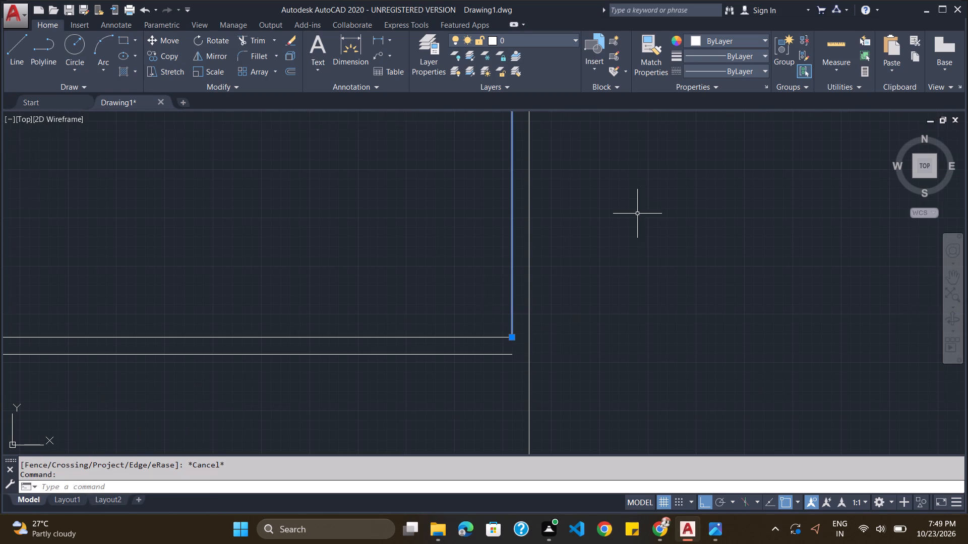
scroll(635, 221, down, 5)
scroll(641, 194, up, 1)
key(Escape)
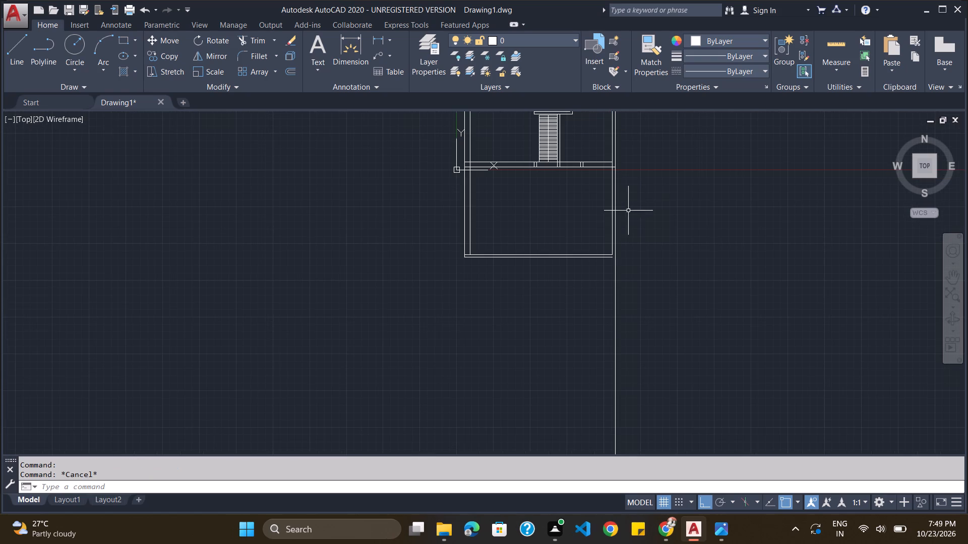
Extend both lines of the new bottom wall to the vertical ray and trim the east wall's inner line below the house.
scroll(617, 199, up, 1)
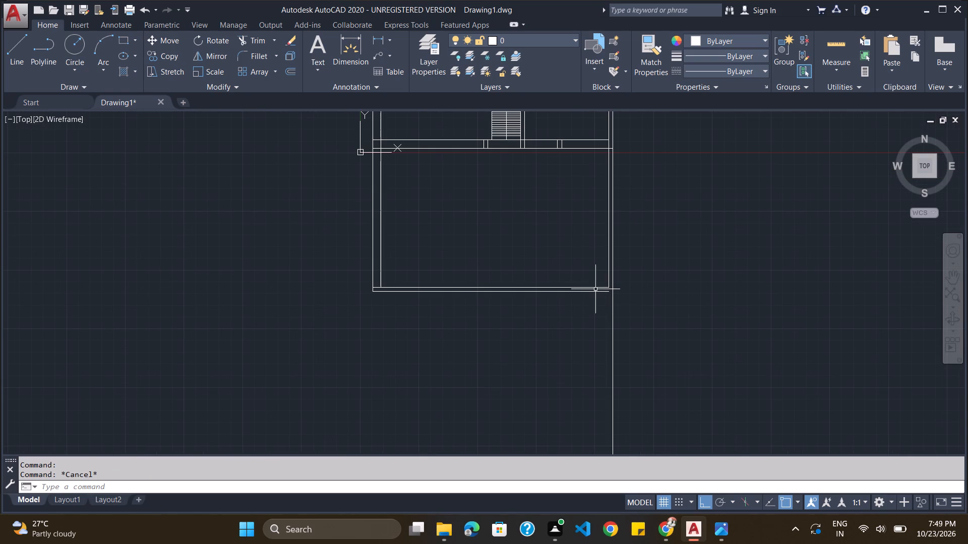
text(trim)
key(Return)
key(Return)
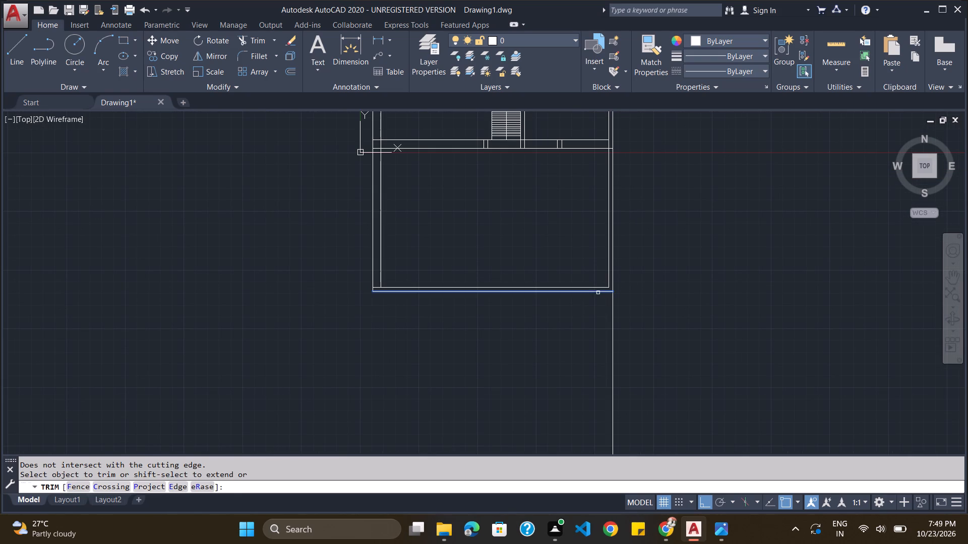
shift+click(598, 292)
click(608, 280)
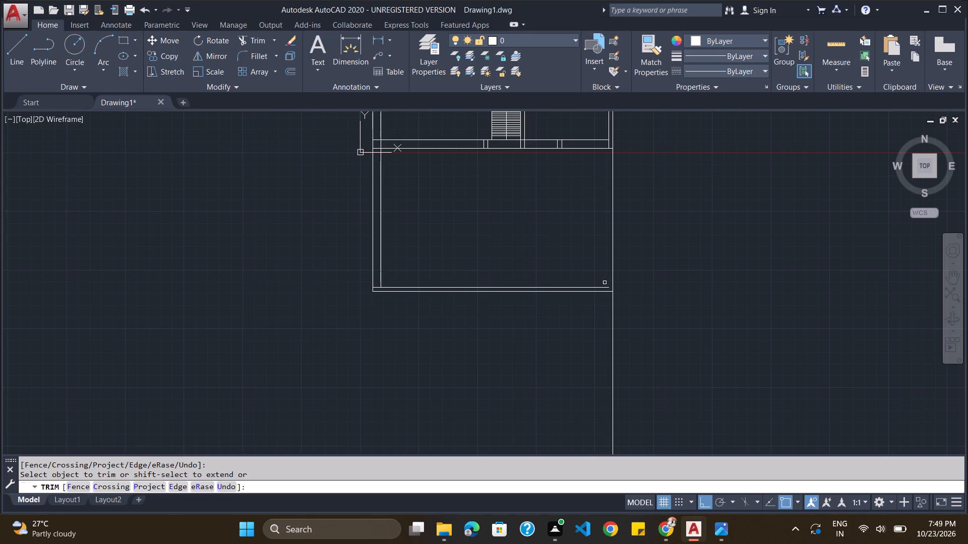
shift+click(602, 288)
Trim the bottom wall's inner line at the southwest corner and the west wall's inner line below the house.
scroll(672, 161, down, 3)
scroll(704, 202, up, 2)
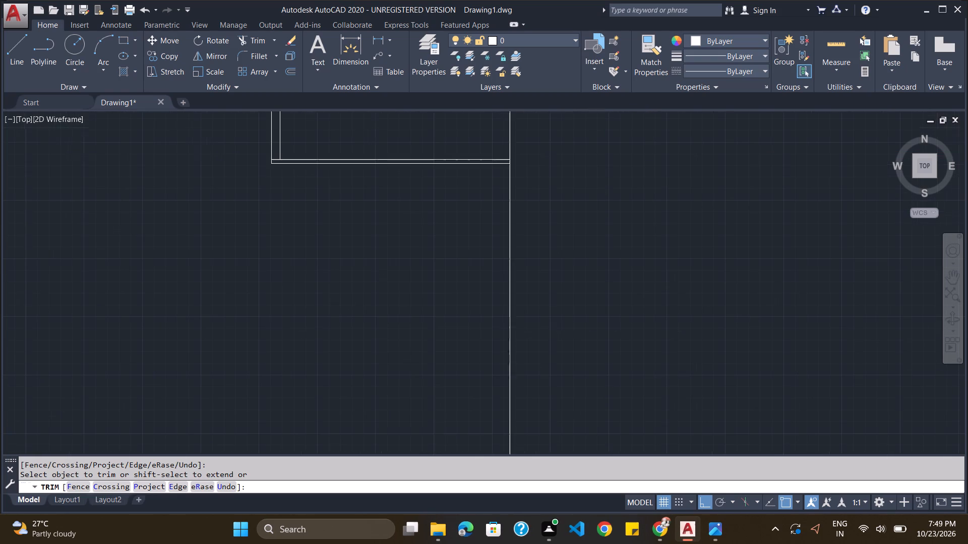
scroll(704, 202, up, 1)
scroll(269, 158, up, 3)
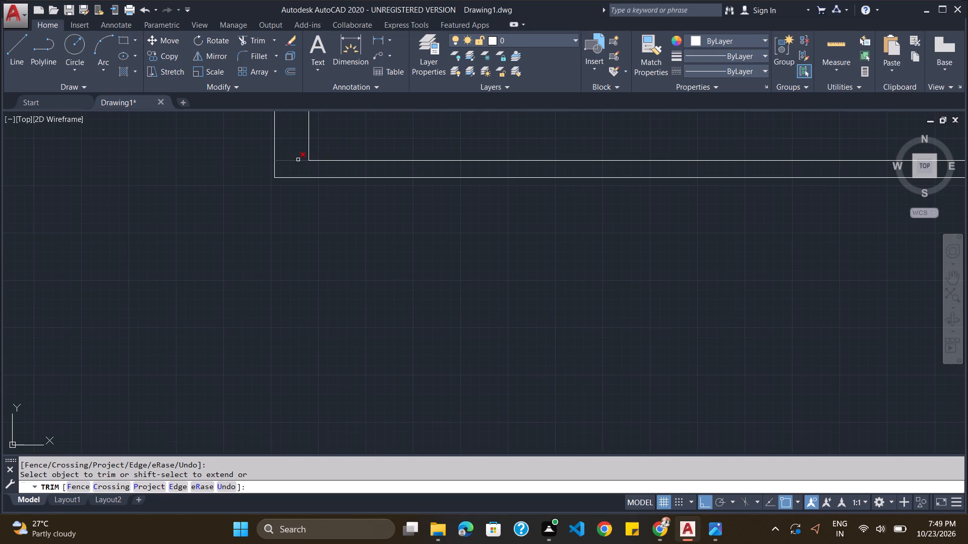
click(297, 160)
scroll(298, 166, down, 7)
scroll(314, 137, up, 2)
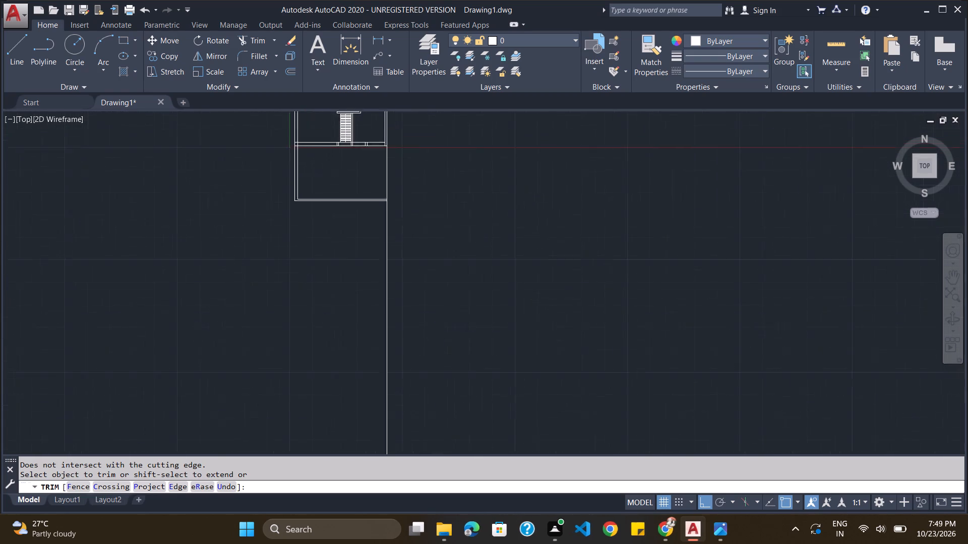
scroll(314, 137, up, 4)
click(204, 241)
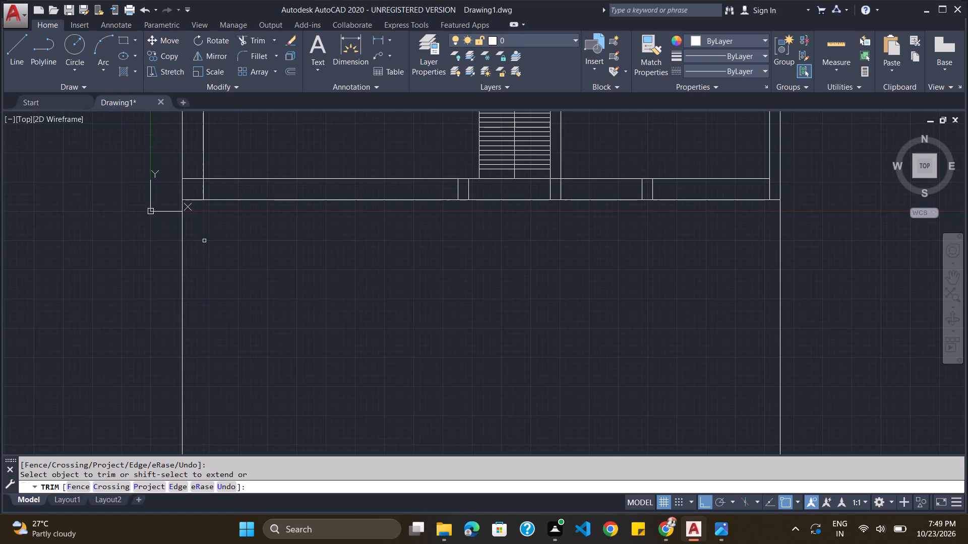
scroll(225, 221, down, 3)
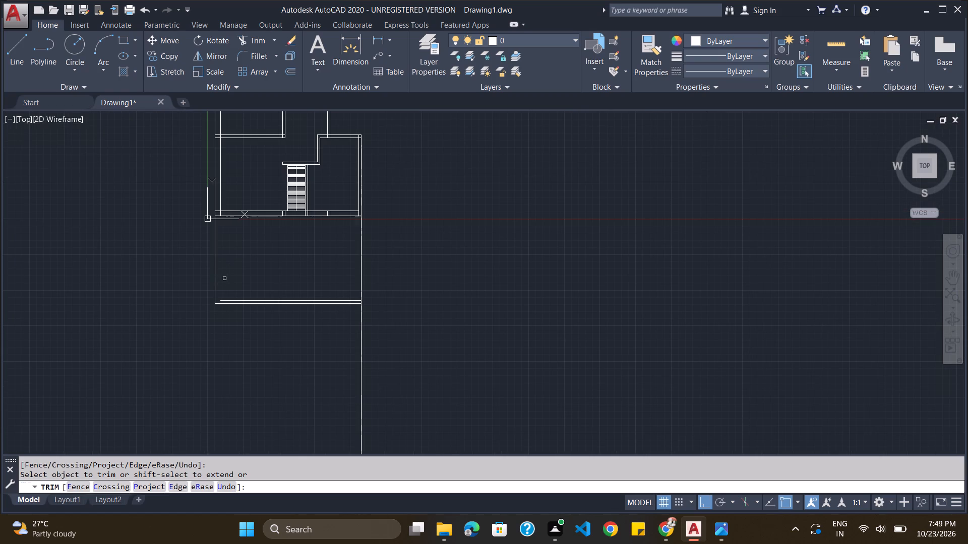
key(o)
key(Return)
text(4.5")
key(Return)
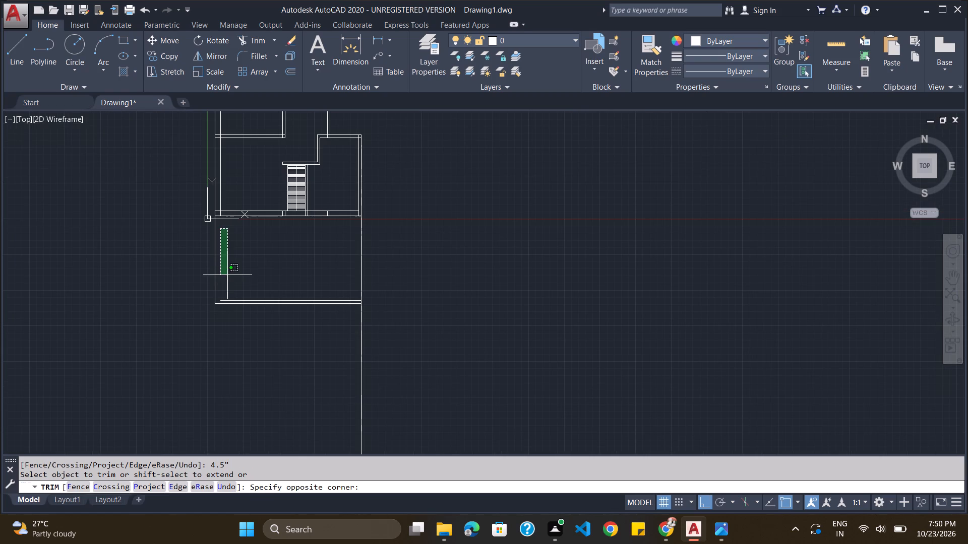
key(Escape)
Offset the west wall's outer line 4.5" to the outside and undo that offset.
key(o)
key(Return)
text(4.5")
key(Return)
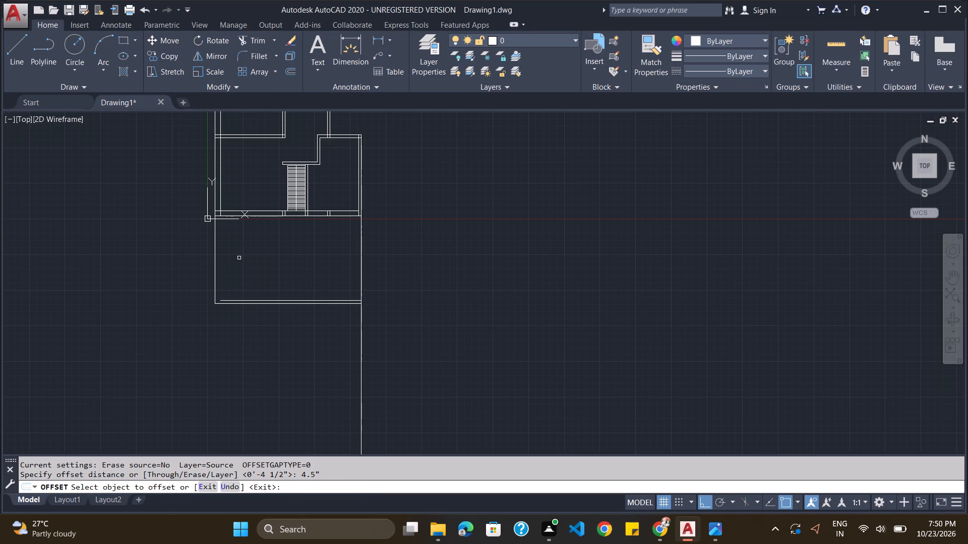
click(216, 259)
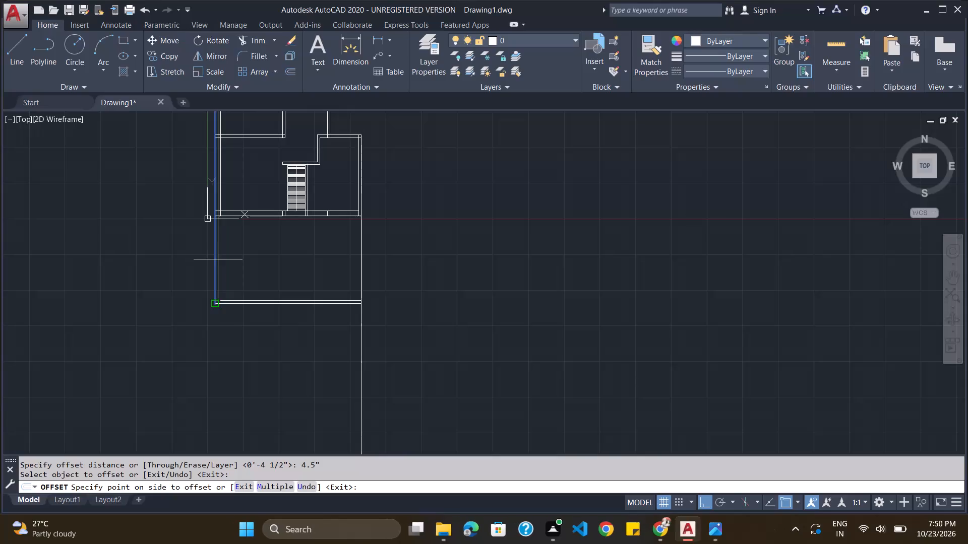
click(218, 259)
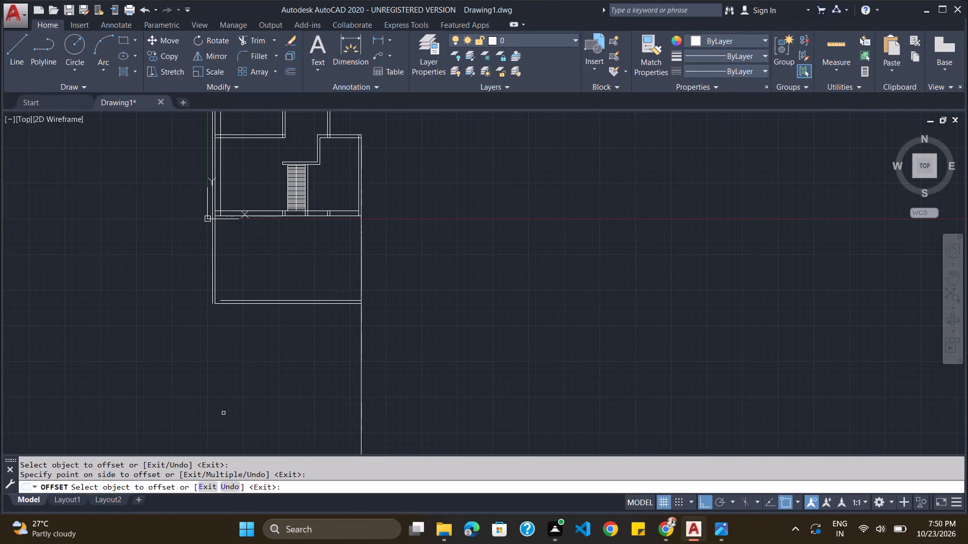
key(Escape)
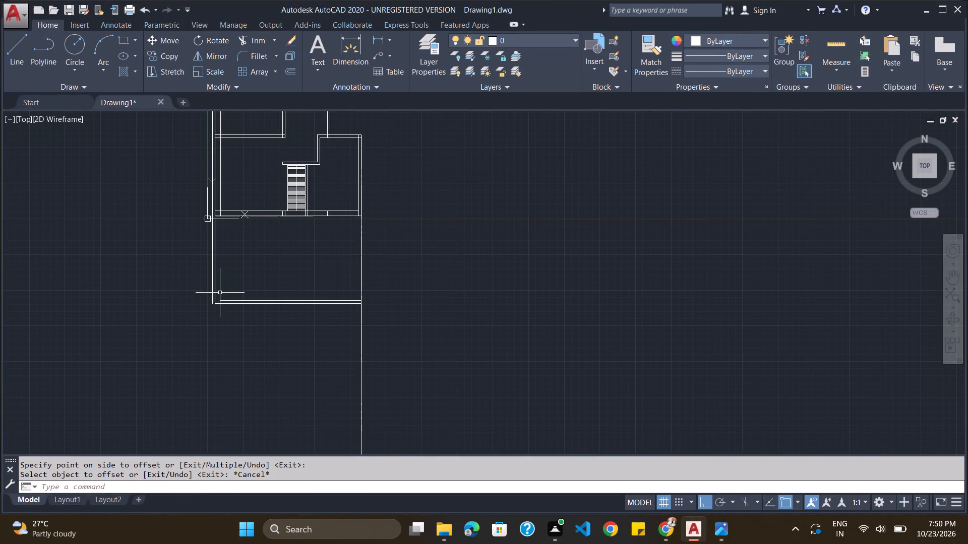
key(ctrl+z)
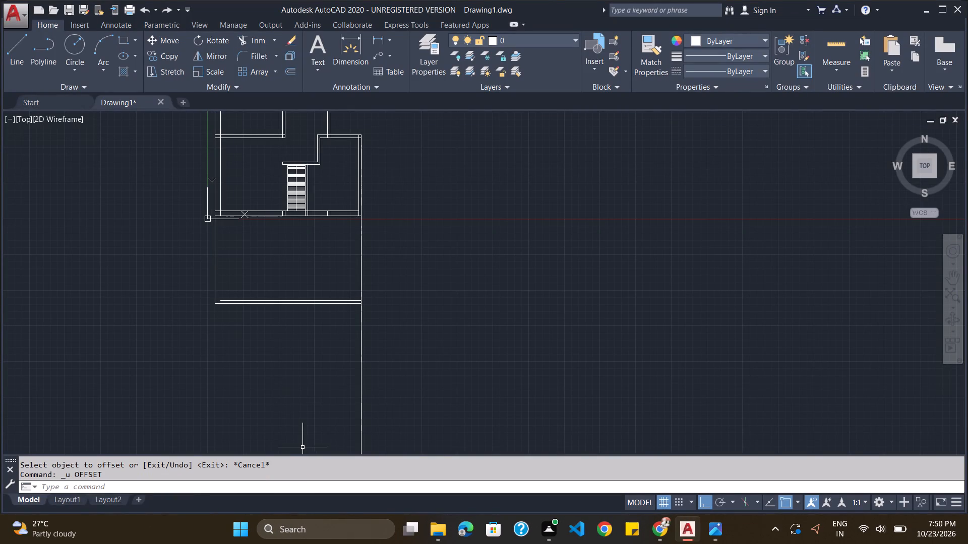
Offset the west wall's outer line 4.5" inward, toward the front area below the house.
click(287, 486)
key(o)
key(Return)
text(4.5")
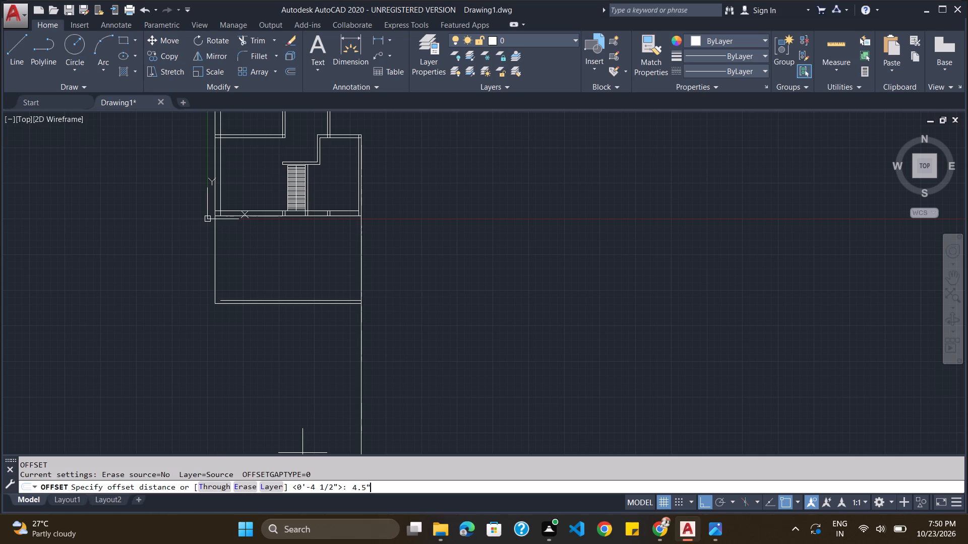
key(Return)
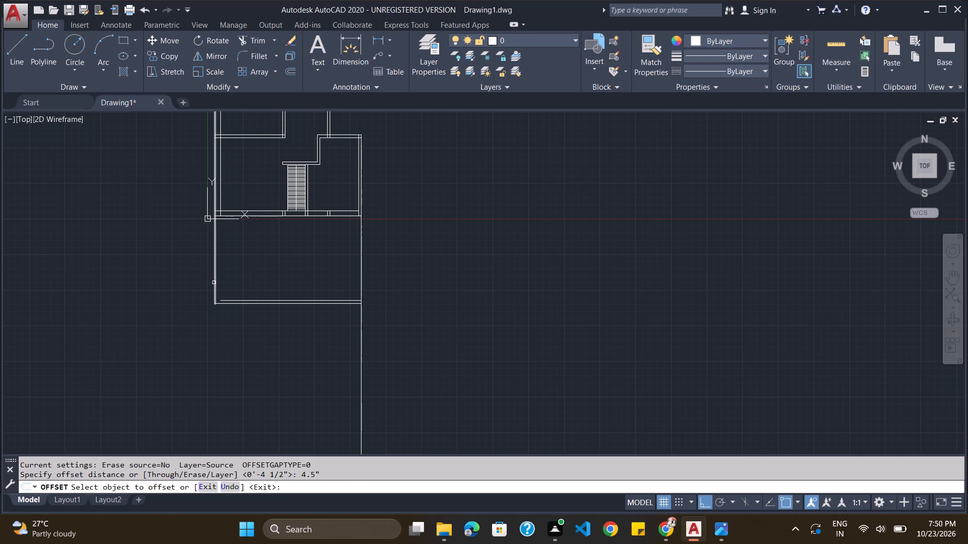
click(214, 283)
click(233, 283)
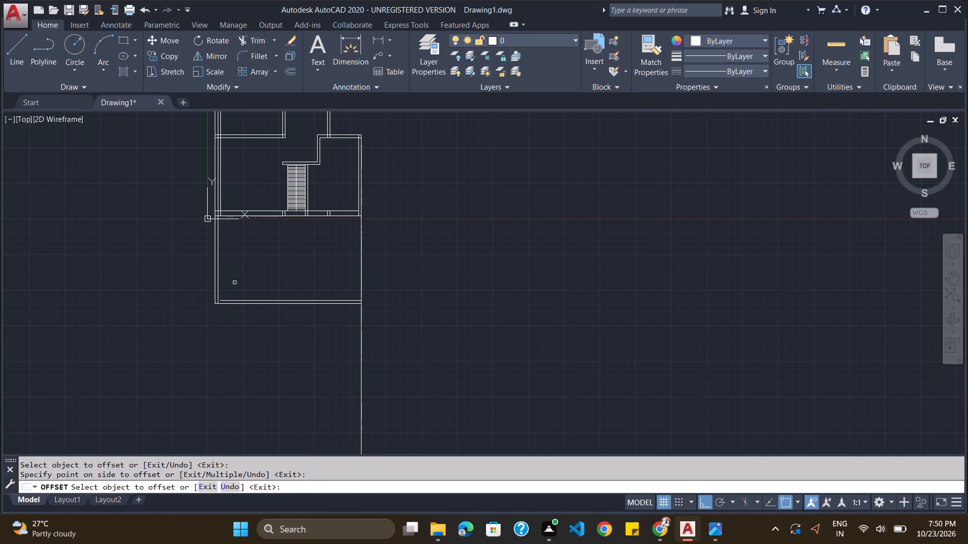
key(Escape)
Trim the new west wall line above the front area and join it cleanly with the bottom wall's inner line at the southwest corner.
text(trim)
key(Return)
key(Return)
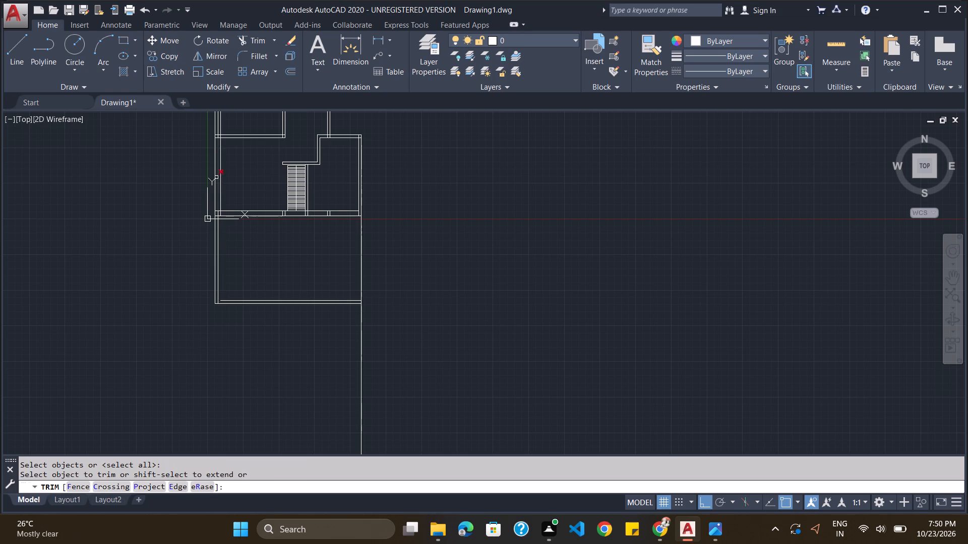
click(216, 182)
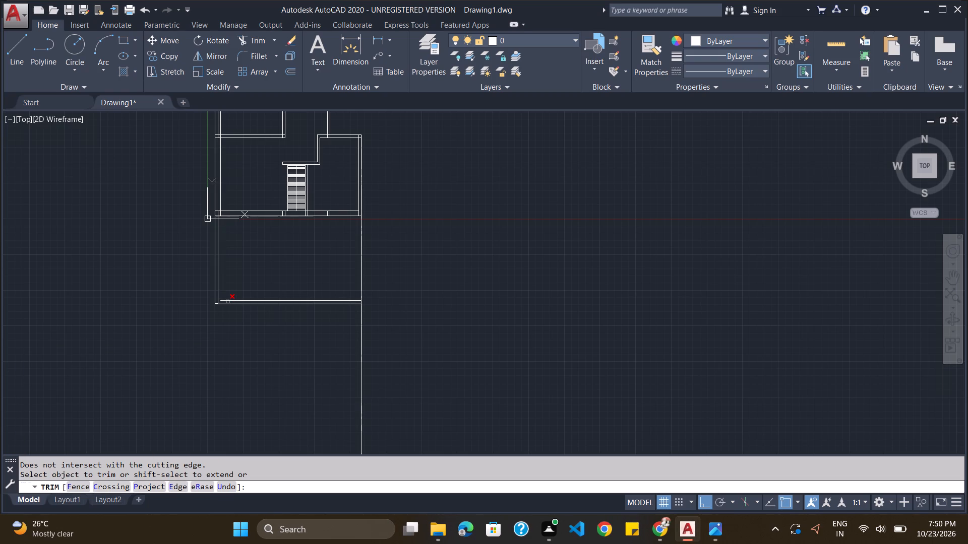
shift+click(229, 300)
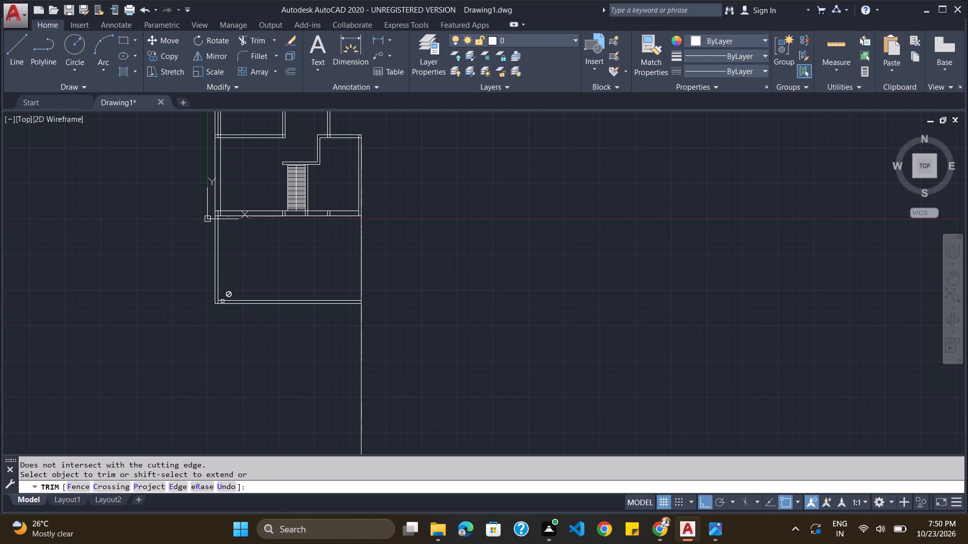
scroll(222, 302, up, 4)
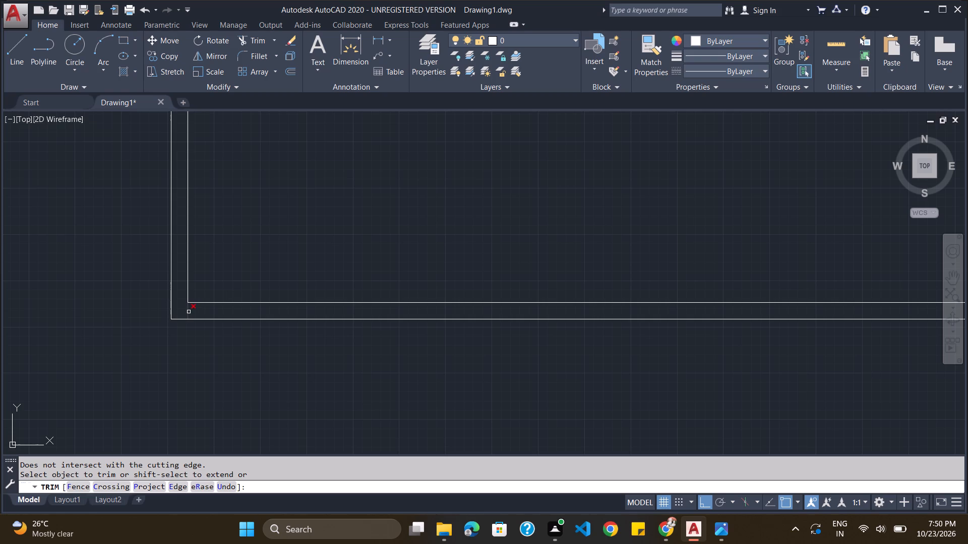
click(189, 312)
scroll(430, 242, down, 5)
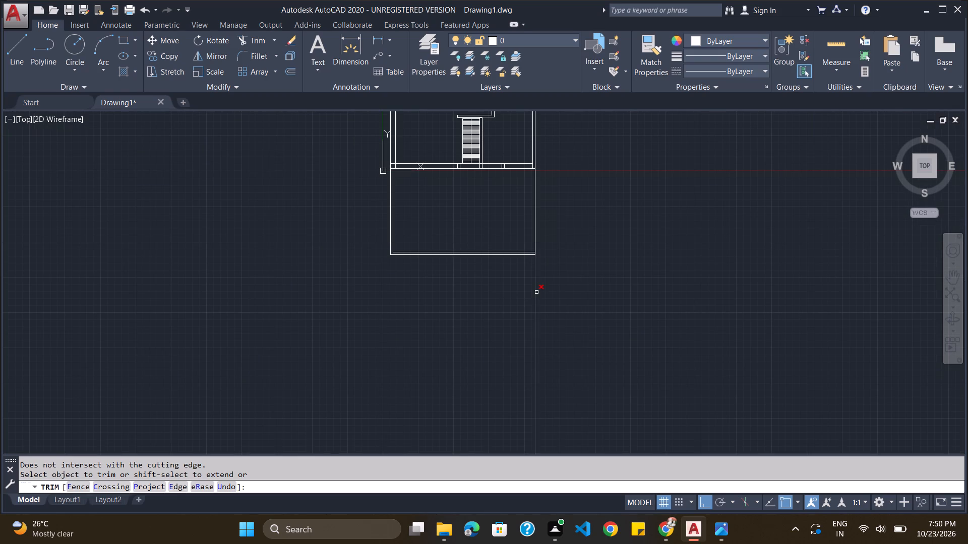
Trim the vertical ray on the east side where it runs past the bottom wall.
click(536, 292)
scroll(557, 221, up, 4)
scroll(558, 220, down, 4)
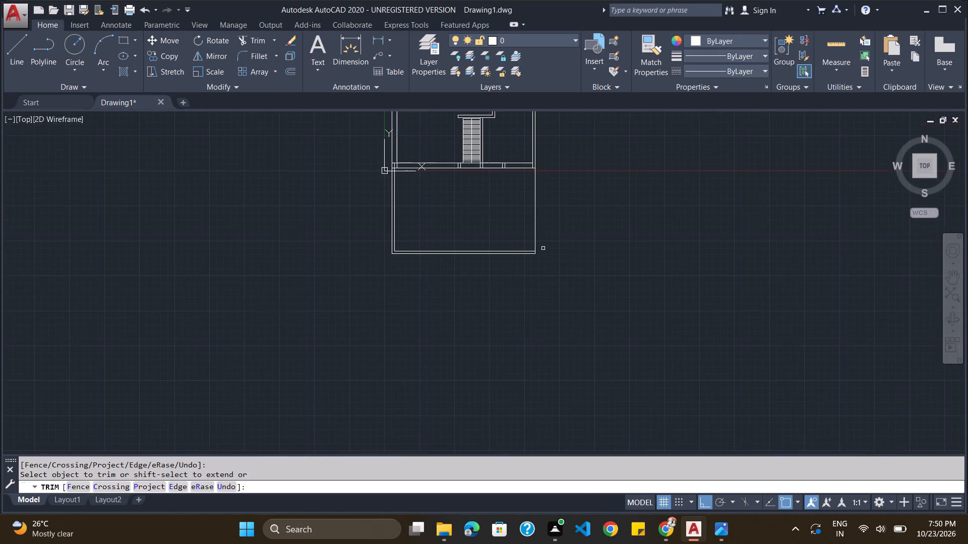
scroll(543, 248, up, 5)
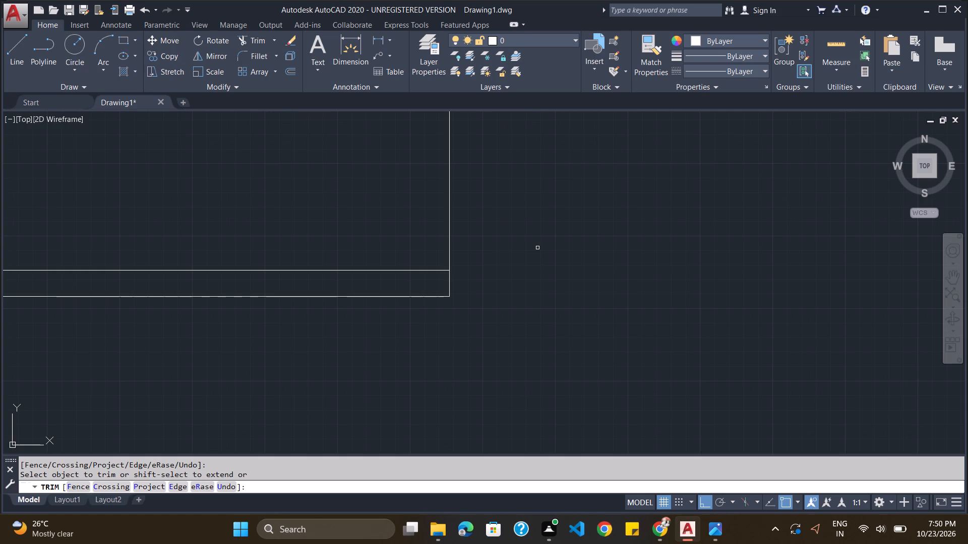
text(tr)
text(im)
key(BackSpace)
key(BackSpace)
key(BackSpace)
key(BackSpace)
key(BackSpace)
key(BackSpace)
Draw a horizontal ray eastward from where the bottom wall's inner line meets the vertical east line.
key(Escape)
text(ray)
key(Return)
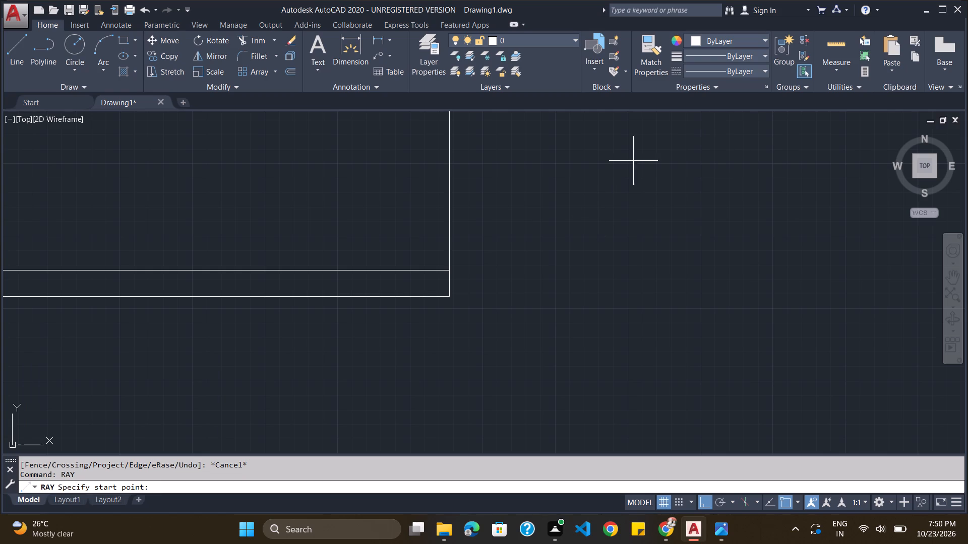
click(448, 271)
click(648, 266)
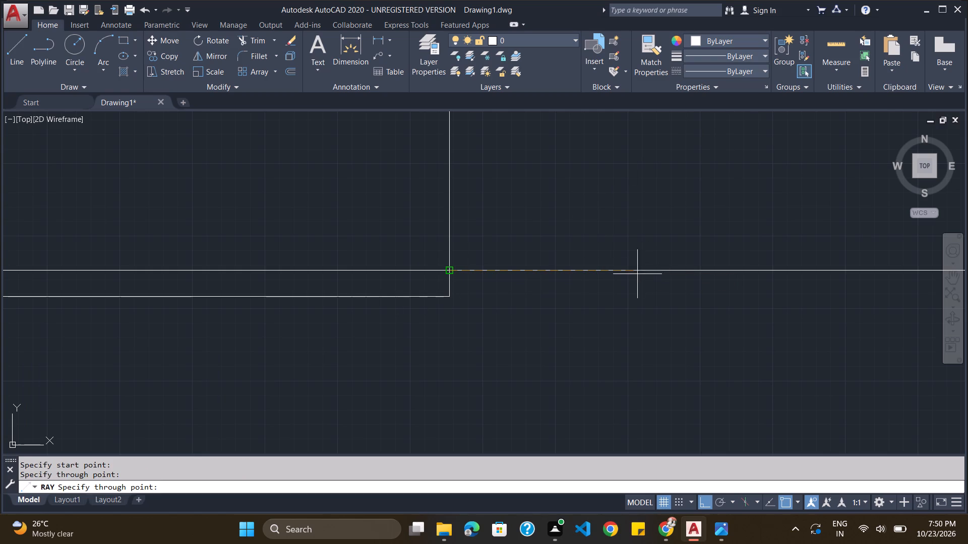
key(Escape)
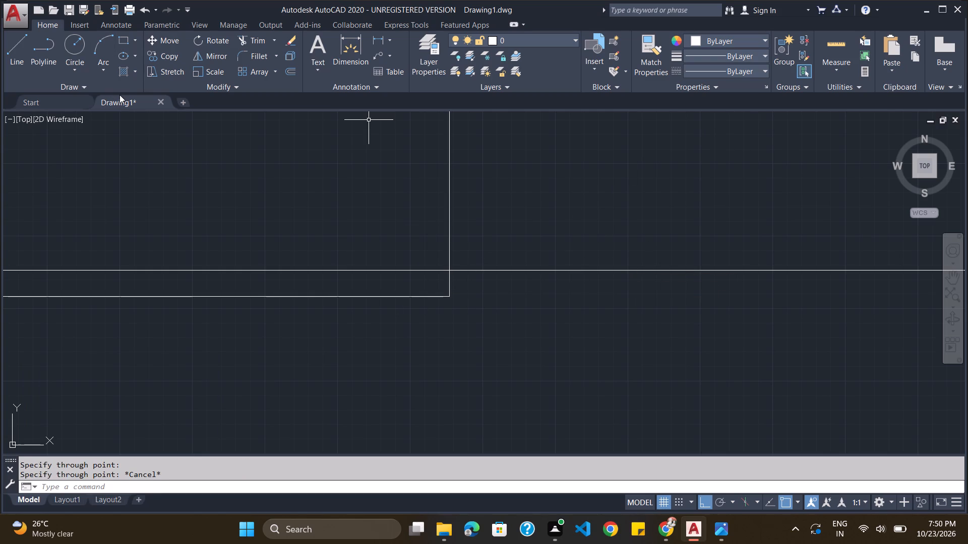
Draw a second horizontal ray eastward from the bottom wall's outer southeast corner.
text(ra)
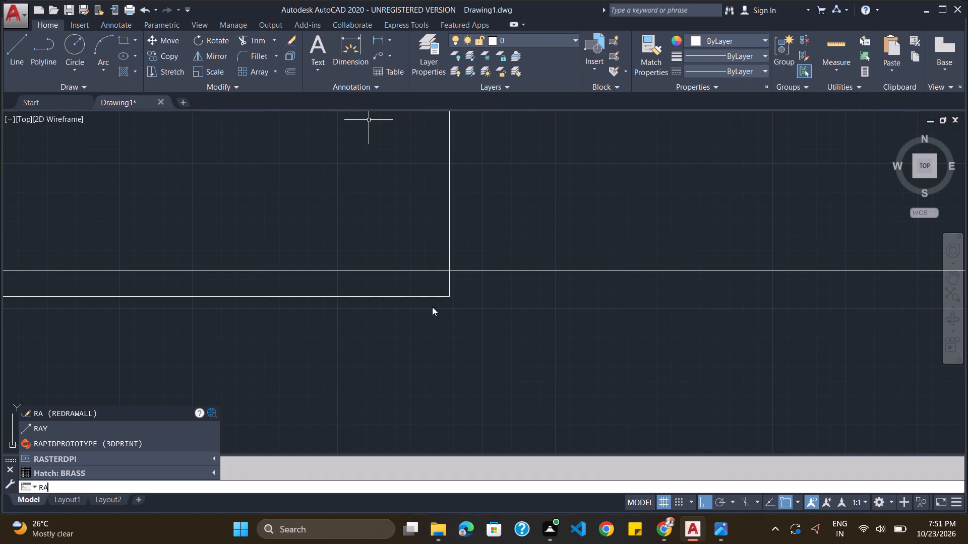
click(111, 432)
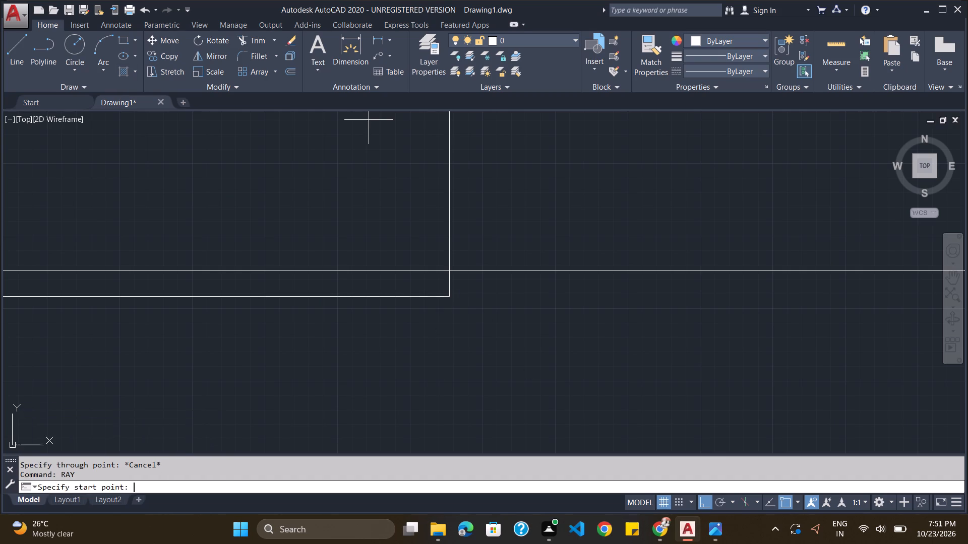
click(447, 295)
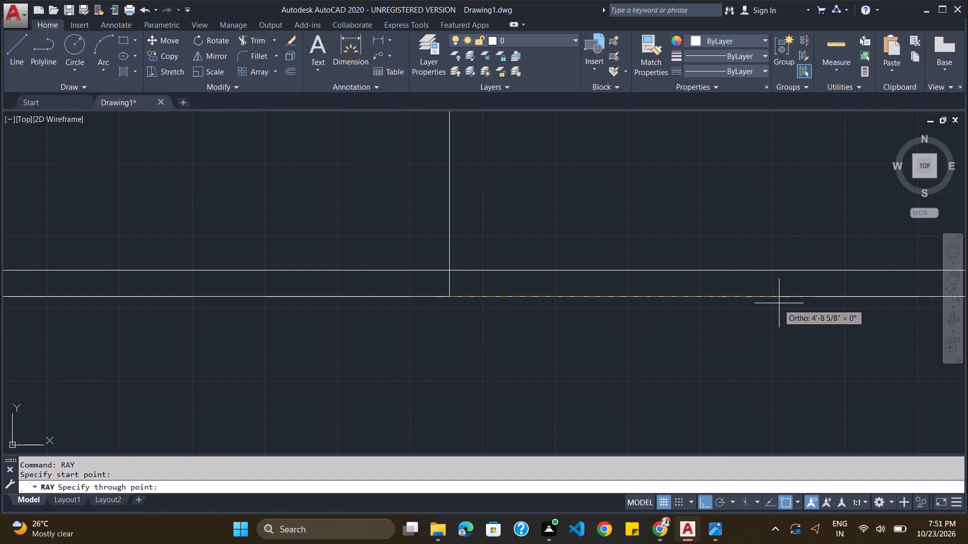
click(779, 303)
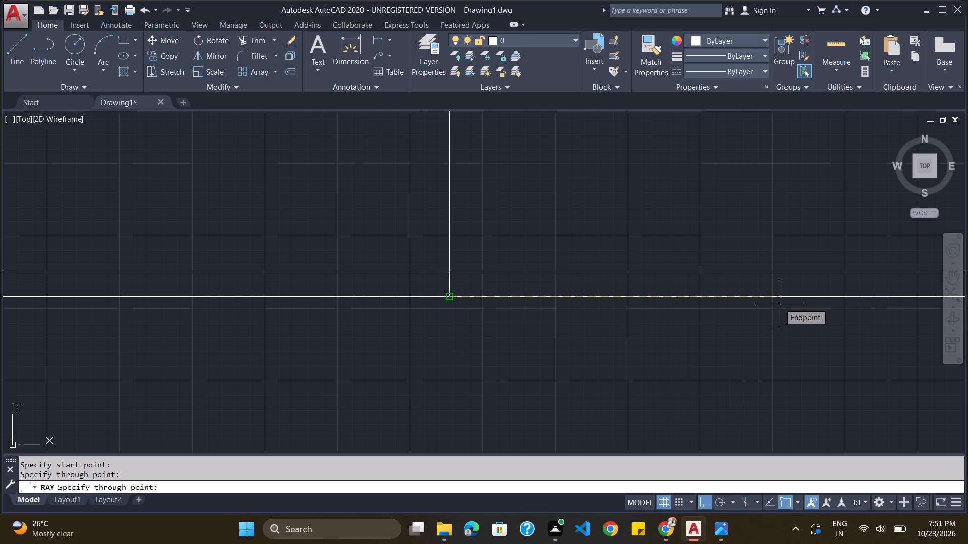
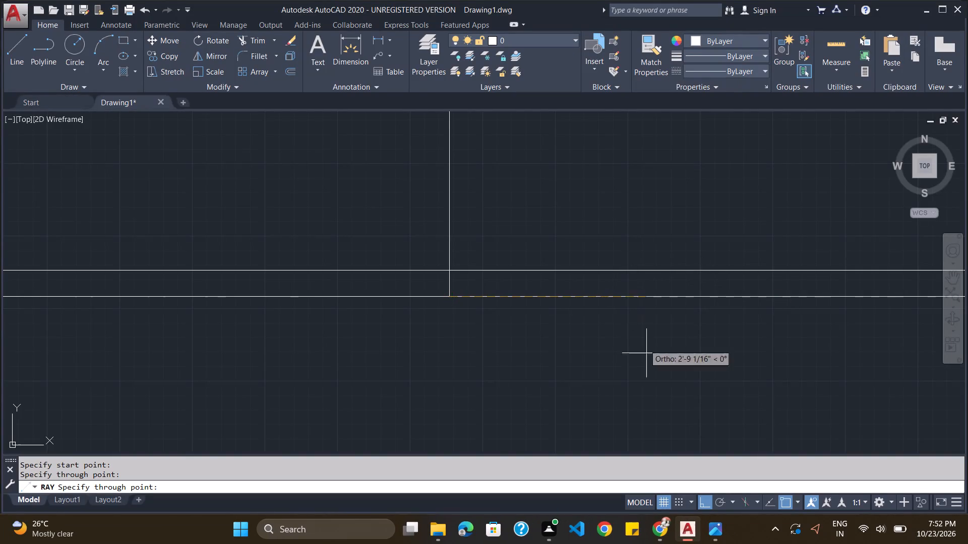
Close the ray command and examine loooong plan.png for the overall plot width and the layout east of the driveway.
scroll(650, 364, down, 3)
scroll(648, 299, down, 2)
scroll(679, 239, up, 2)
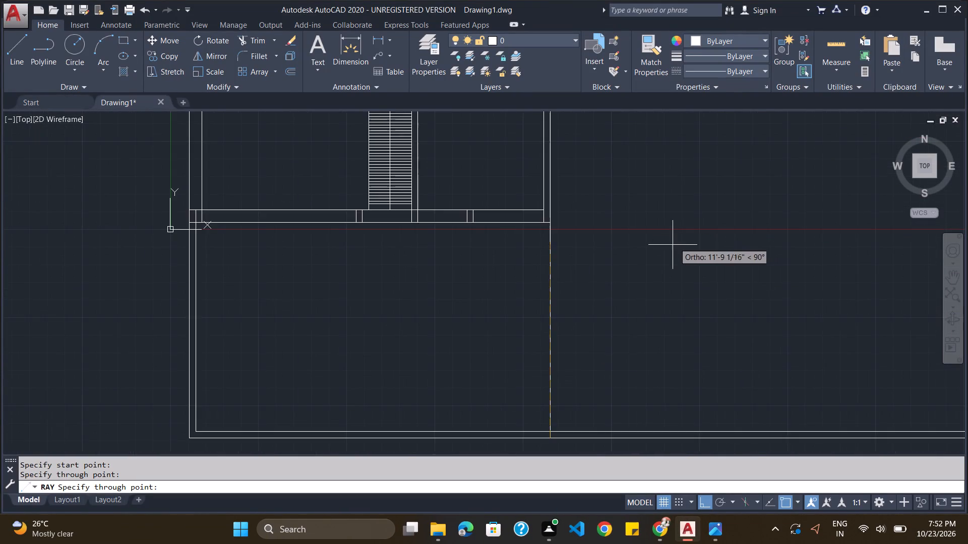
scroll(660, 268, down, 1)
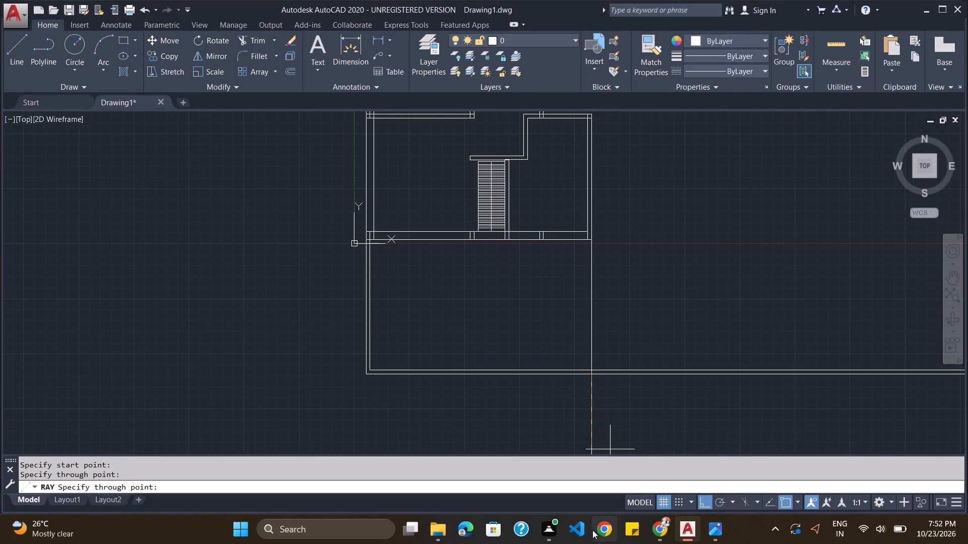
key(alt+Tab)
key(alt+Tab)
key(alt+Tab)
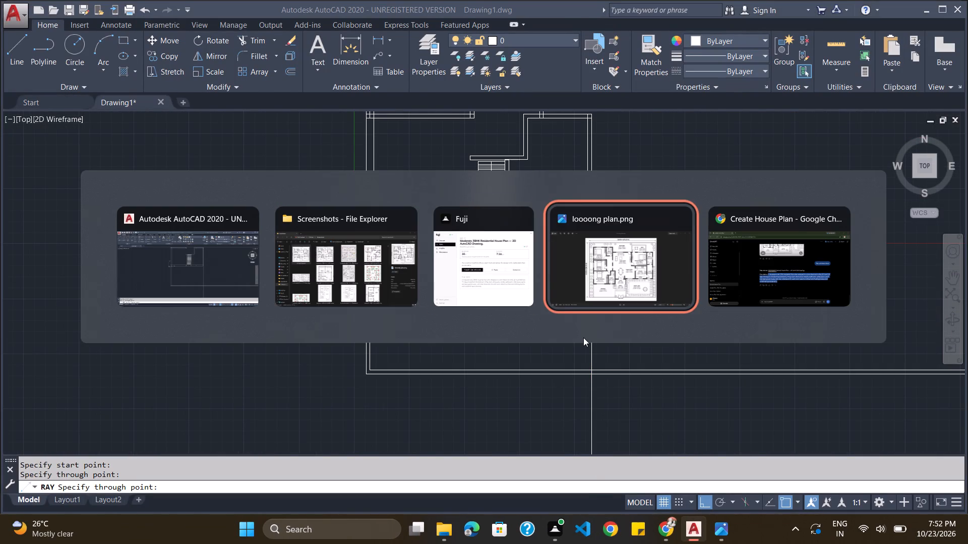
scroll(579, 359, up, 2)
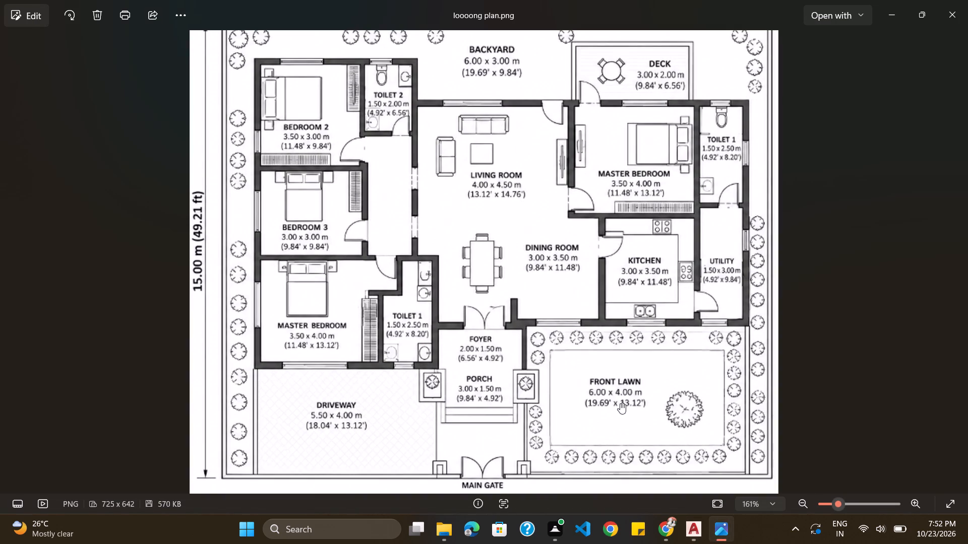
scroll(651, 380, down, 1)
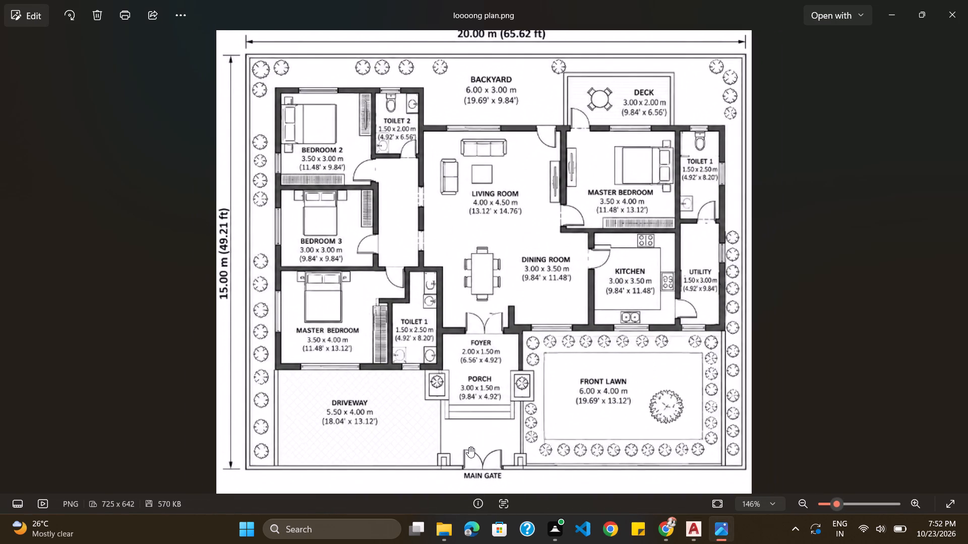
scroll(469, 447, up, 1)
key(alt+Tab)
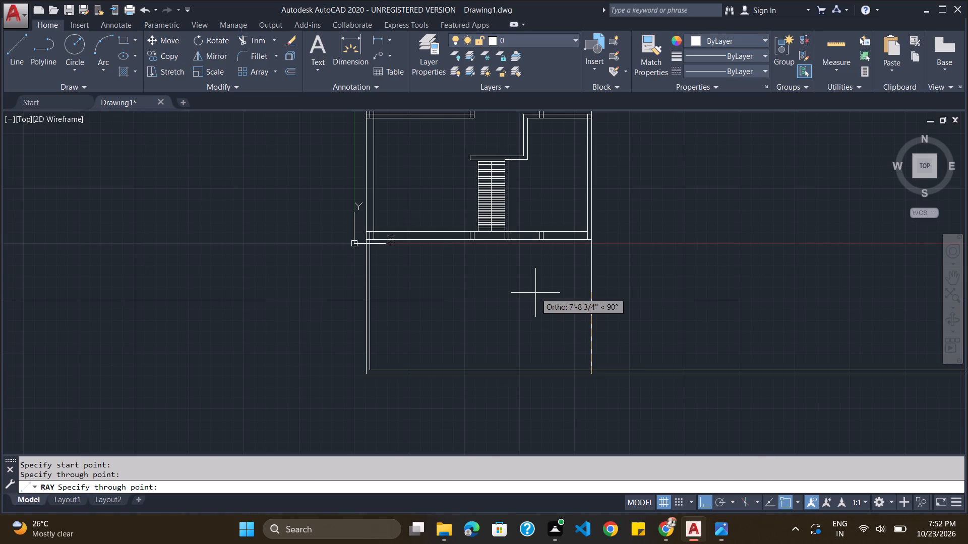
key(alt+Tab)
scroll(541, 388, down, 2)
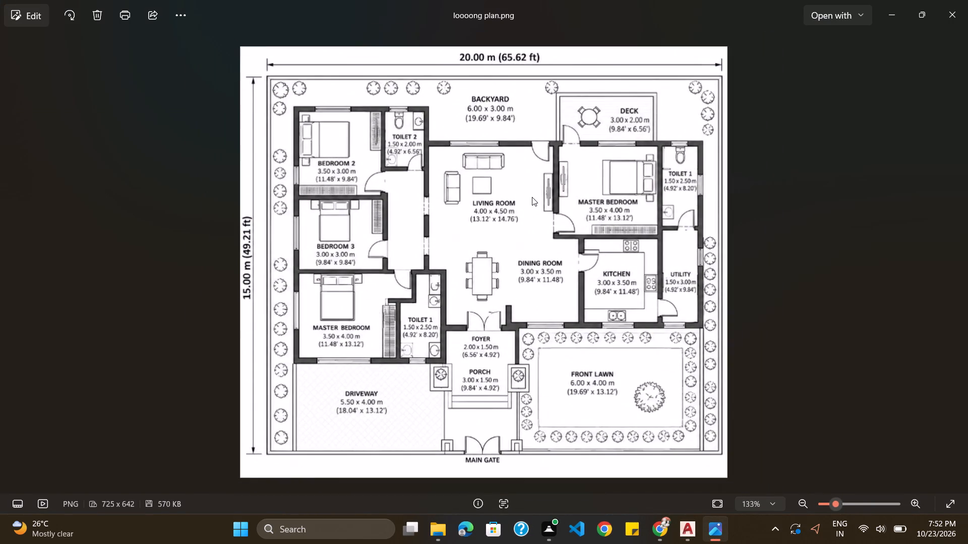
key(alt+Tab)
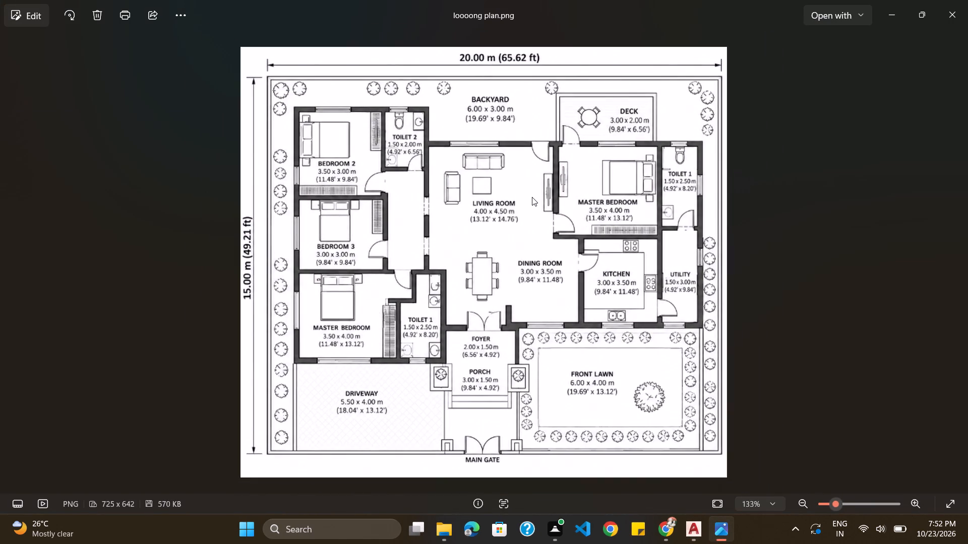
key(Escape)
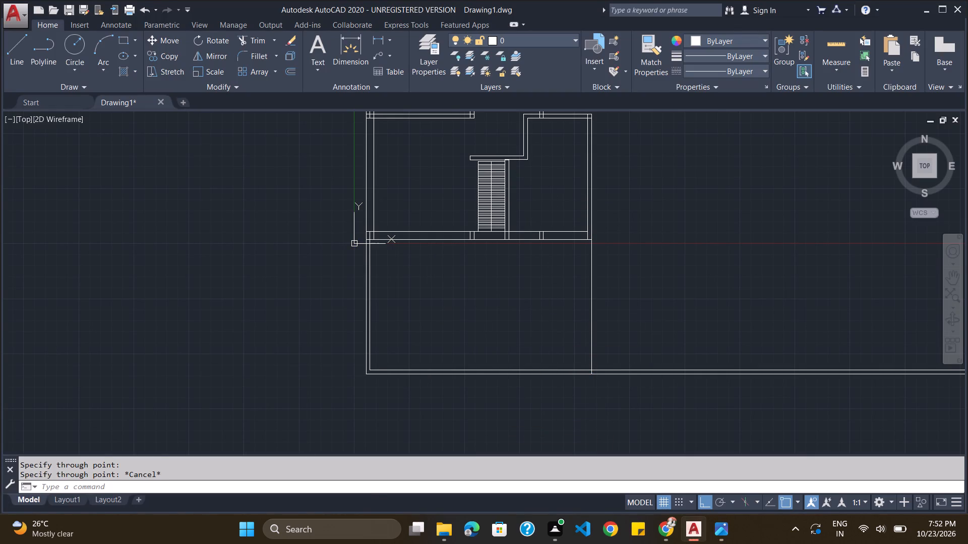
Offset the outer west wall line 65.62' eastward to set the plot's east boundary line.
click(375, 489)
key(o)
key(Return)
text(65)
text(.62")
key(BackSpace)
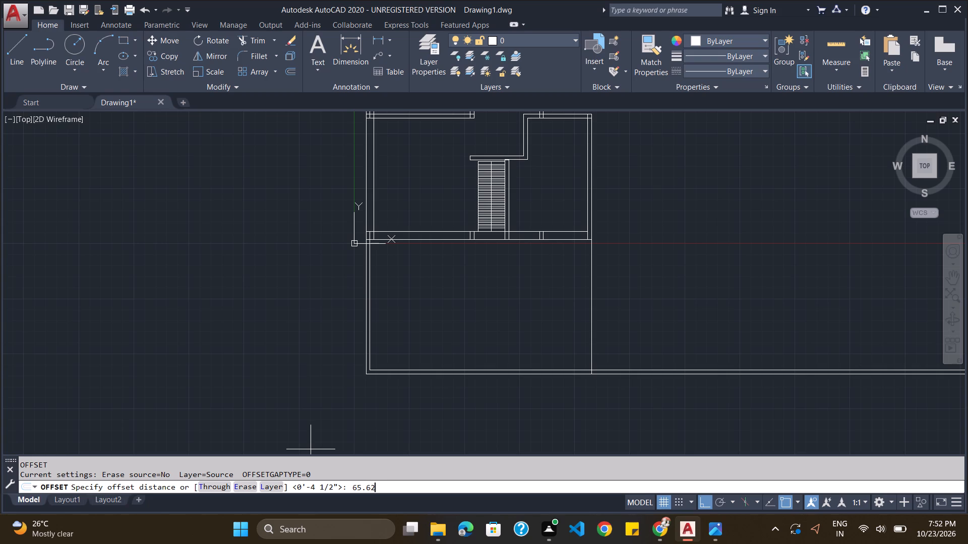
key(apostrophe)
key(Return)
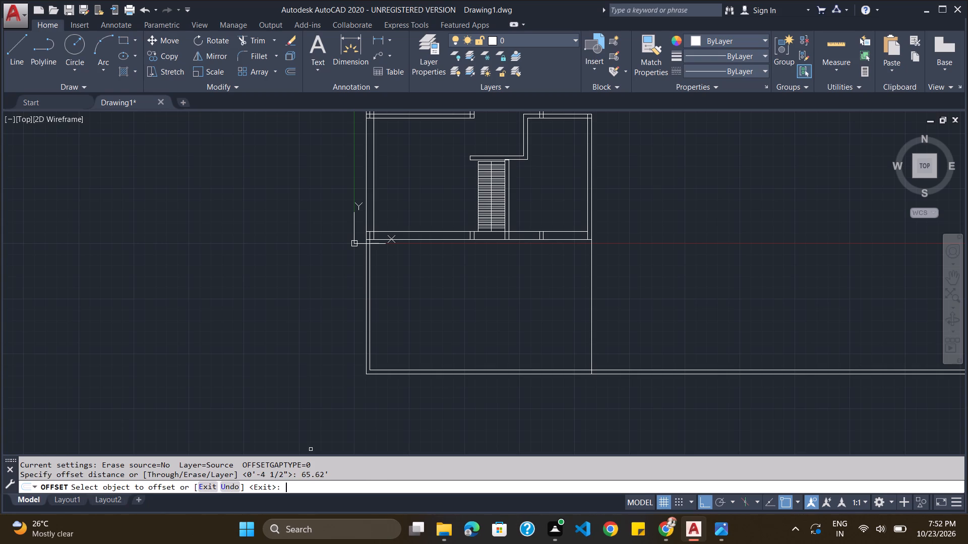
click(366, 348)
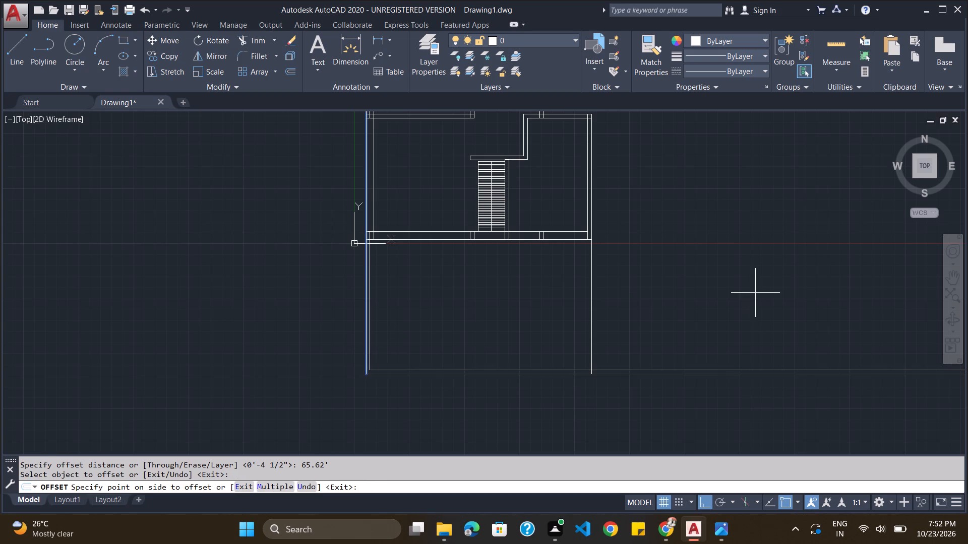
click(755, 293)
scroll(758, 294, down, 6)
scroll(855, 278, up, 4)
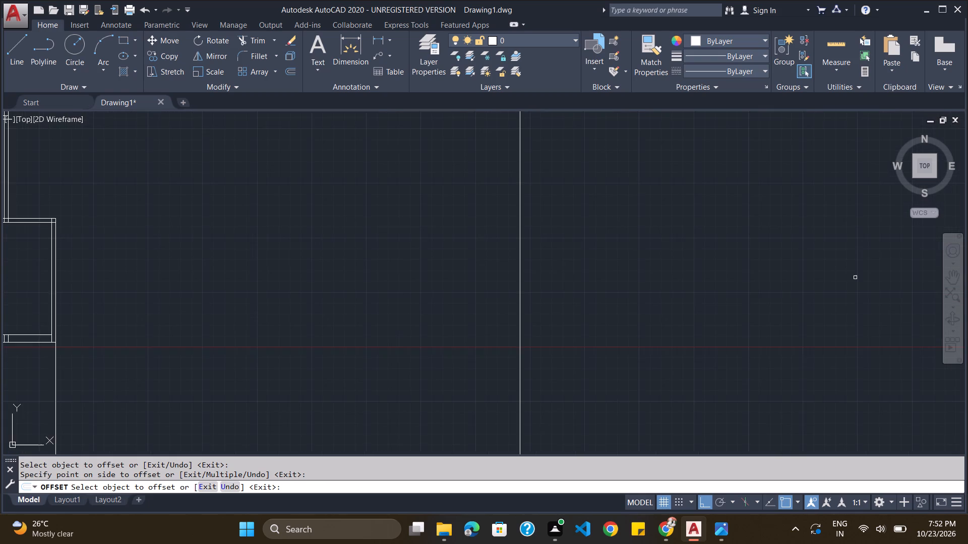
scroll(855, 278, down, 3)
scroll(848, 250, up, 2)
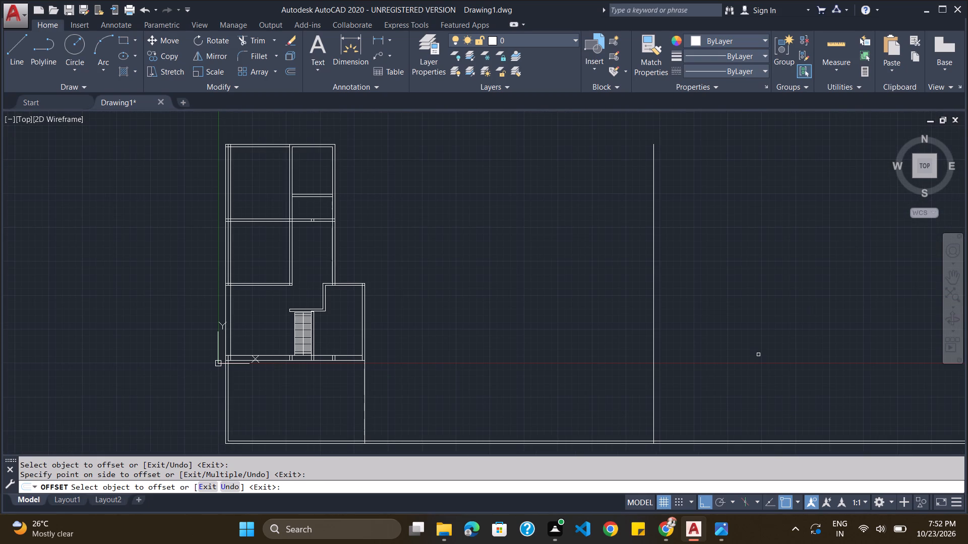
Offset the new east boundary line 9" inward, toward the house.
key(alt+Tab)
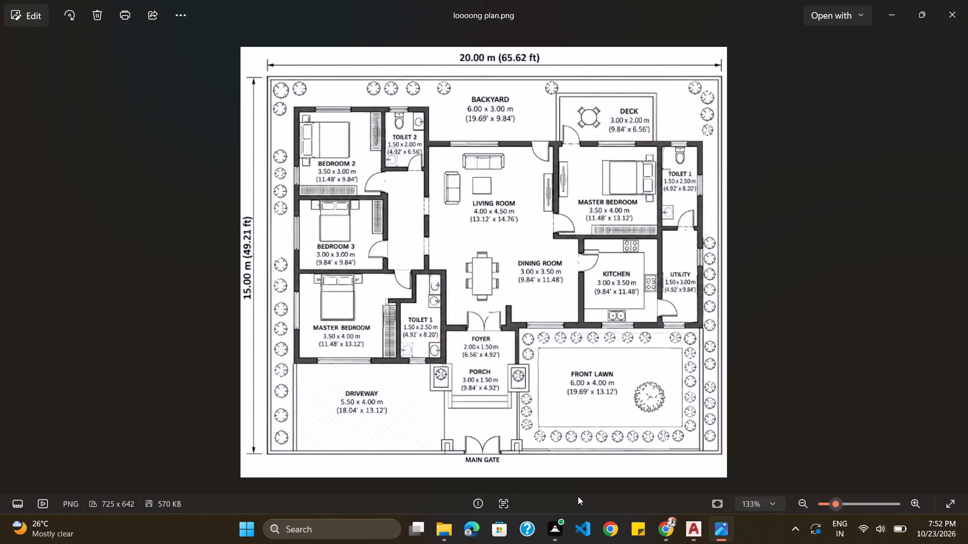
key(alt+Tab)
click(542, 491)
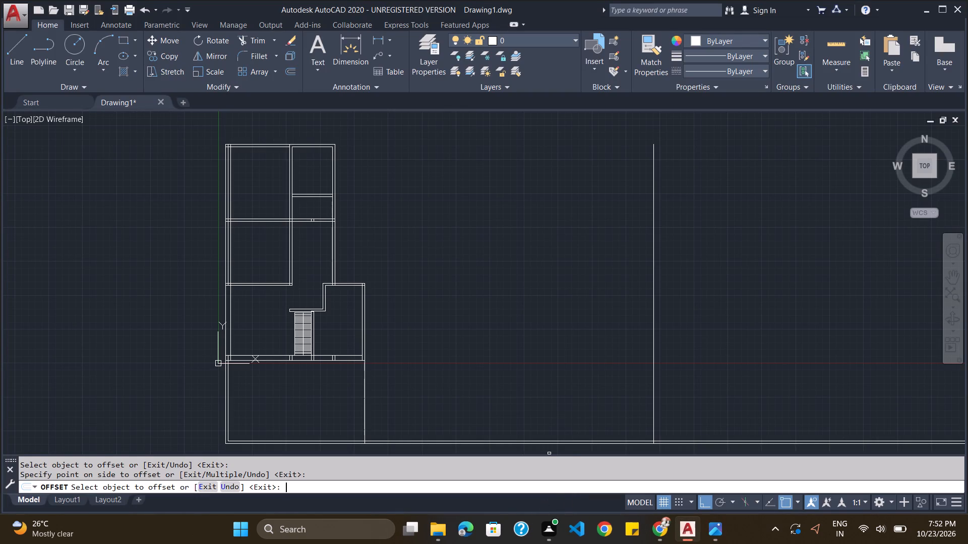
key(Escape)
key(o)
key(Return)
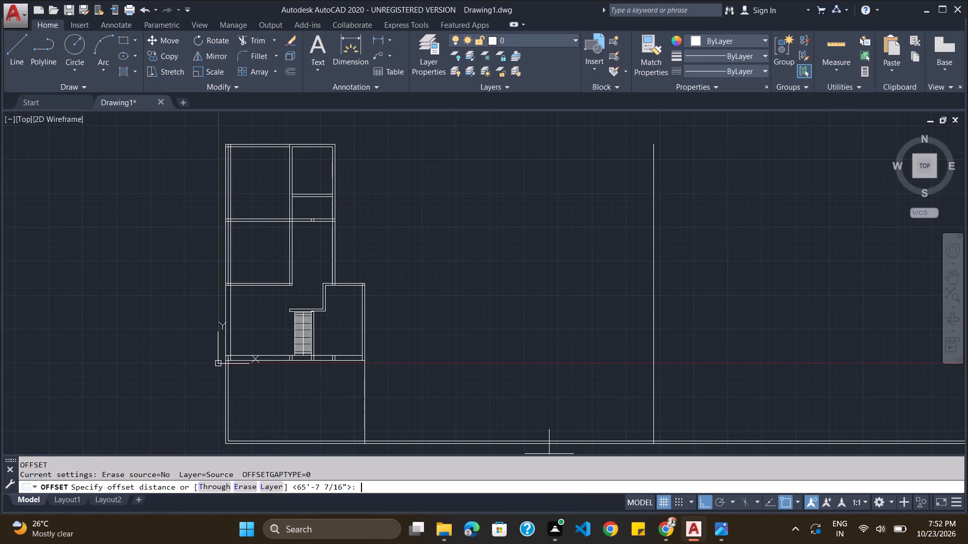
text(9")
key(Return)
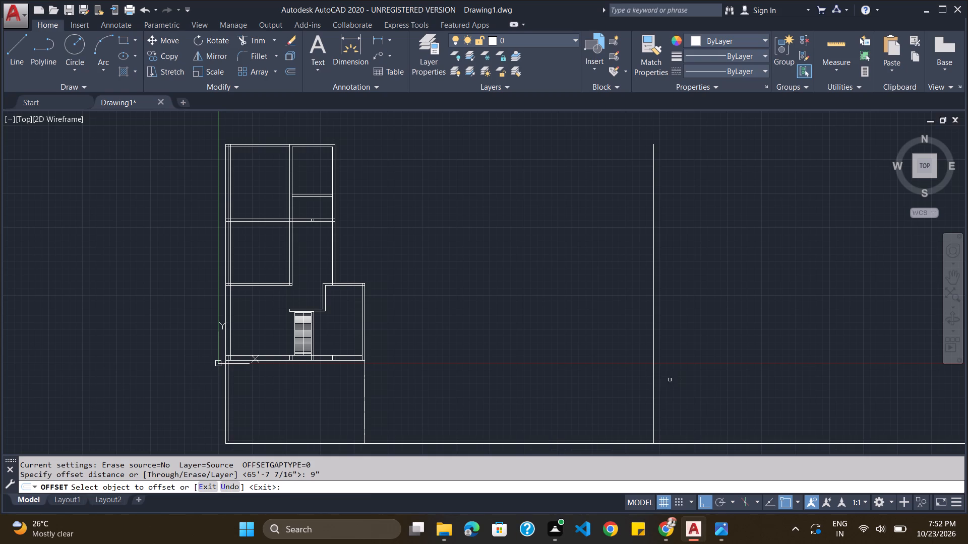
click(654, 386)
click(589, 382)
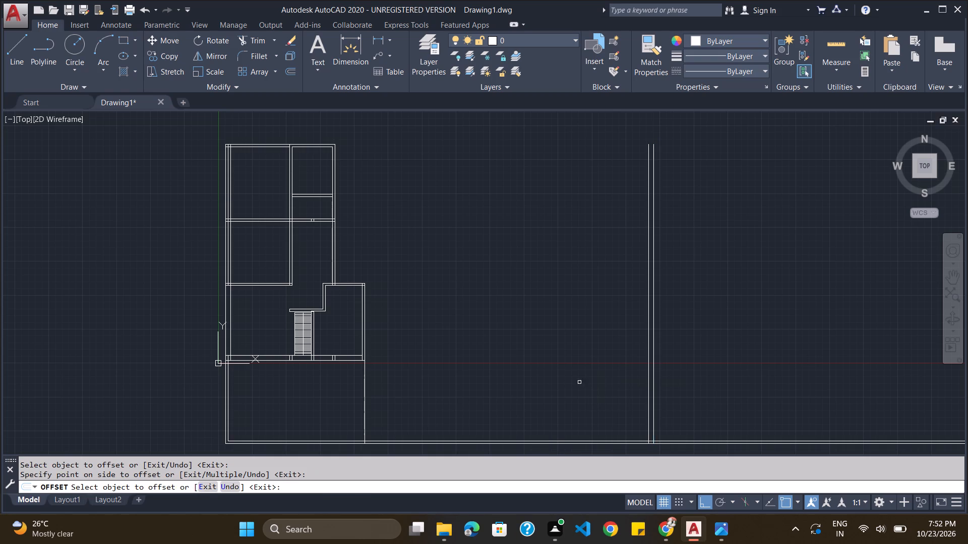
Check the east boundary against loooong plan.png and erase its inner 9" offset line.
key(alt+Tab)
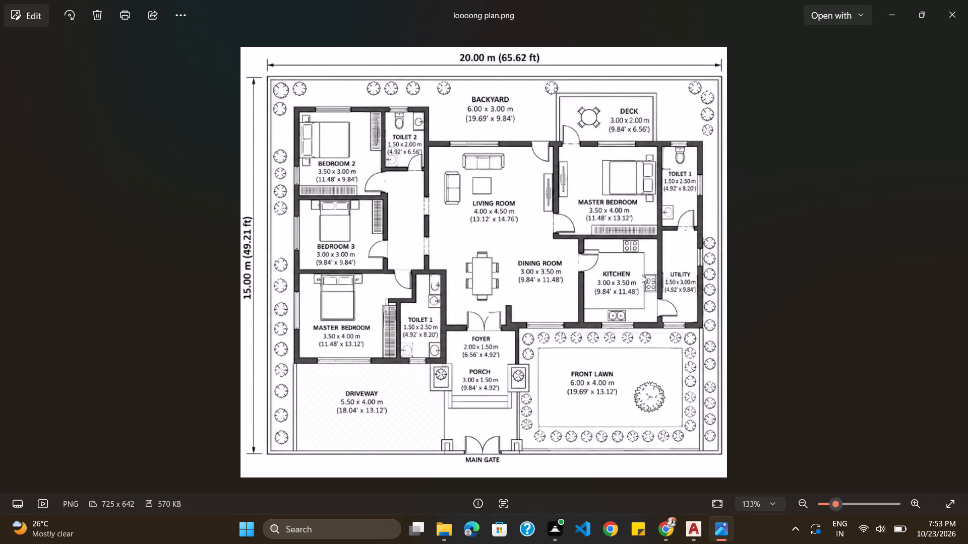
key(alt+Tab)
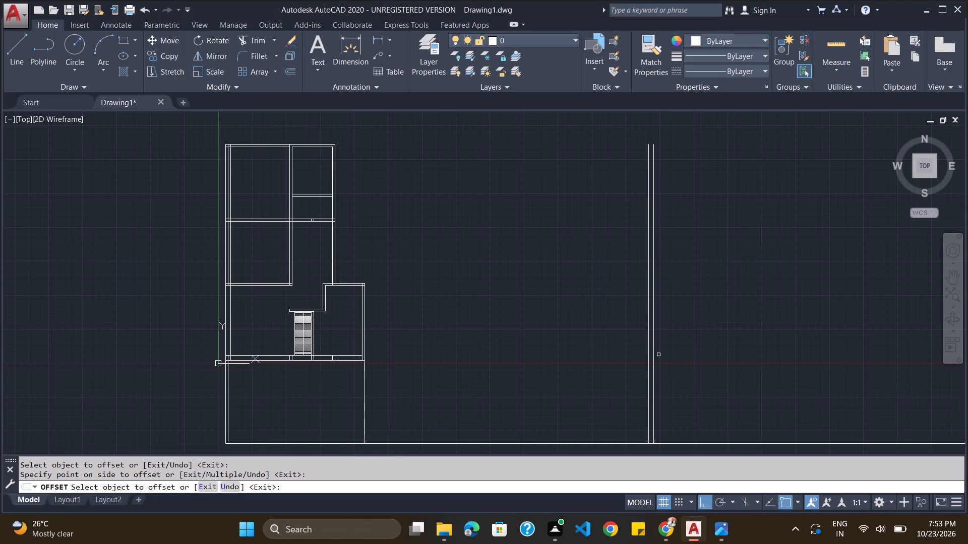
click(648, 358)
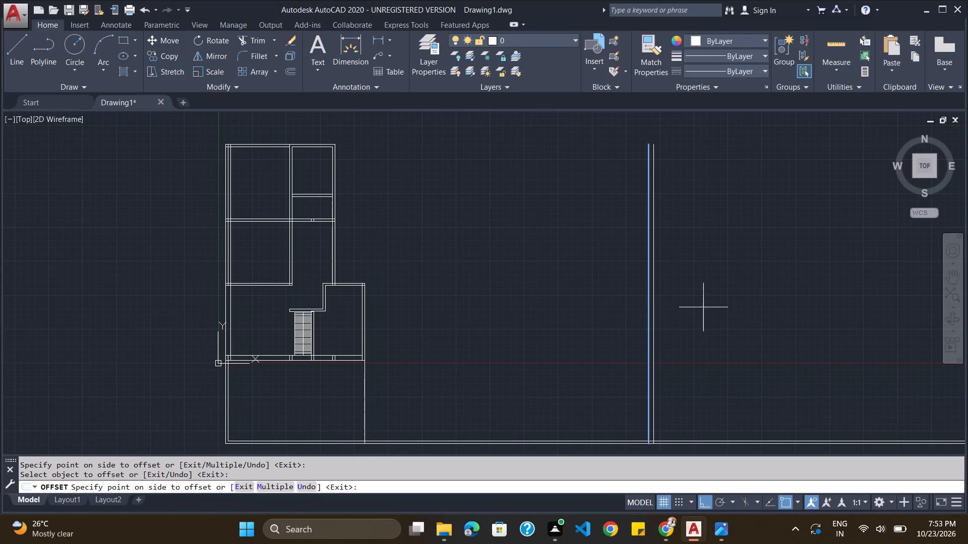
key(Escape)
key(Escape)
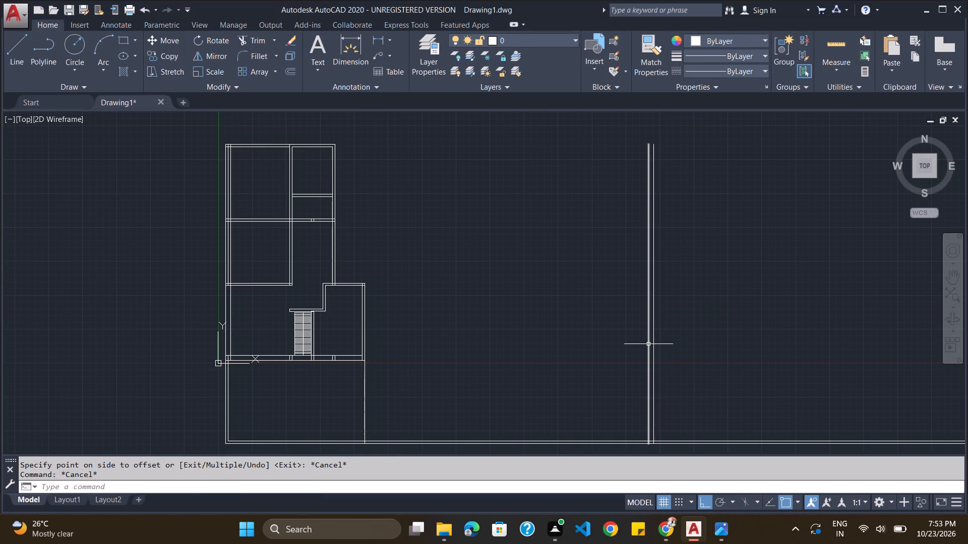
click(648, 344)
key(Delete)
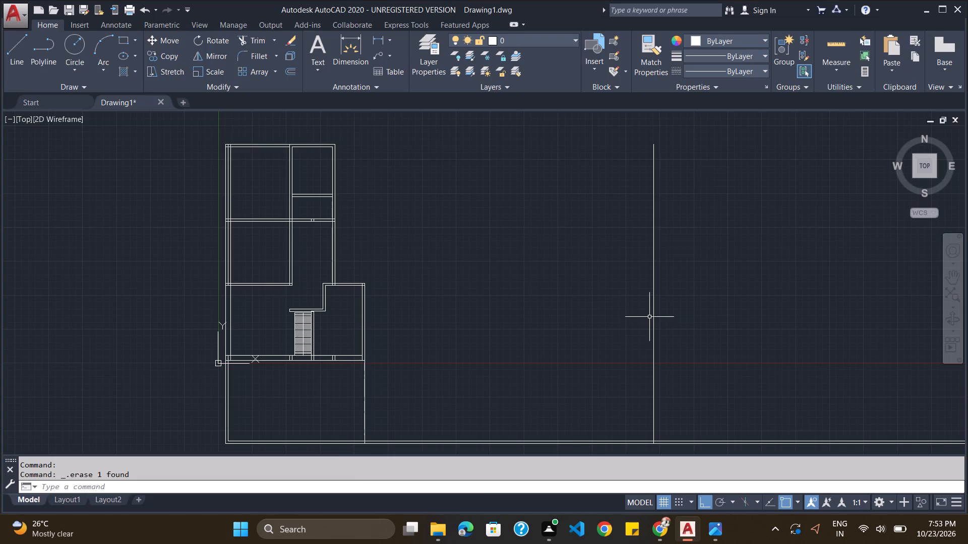
Examine the main gate, porch, driveway and front lawn area in loooong plan.png against the drawing.
key(alt+Tab)
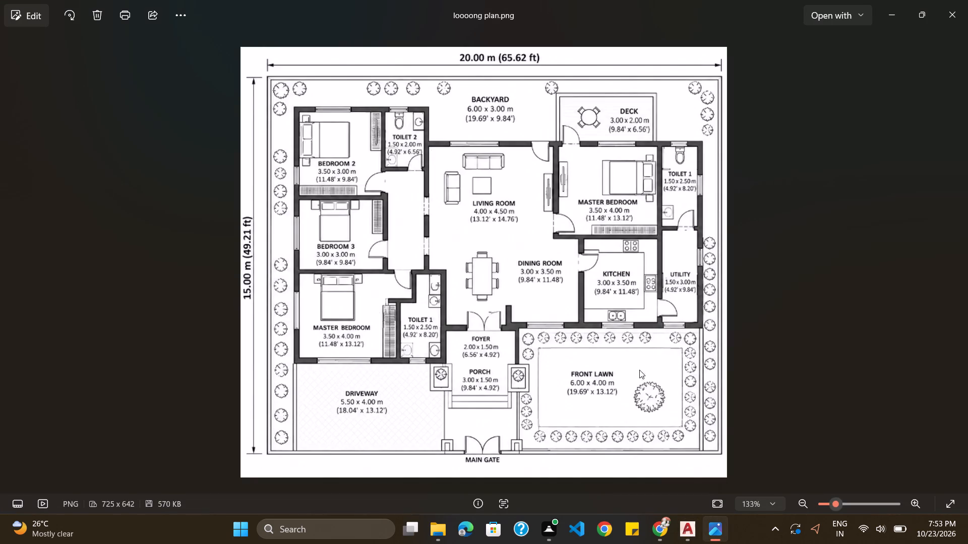
key(alt+Tab)
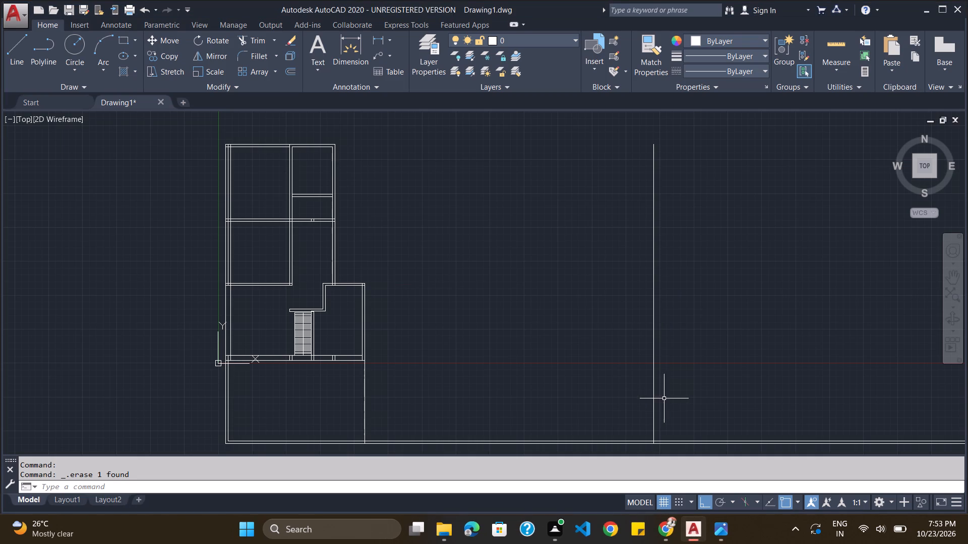
key(alt+Tab)
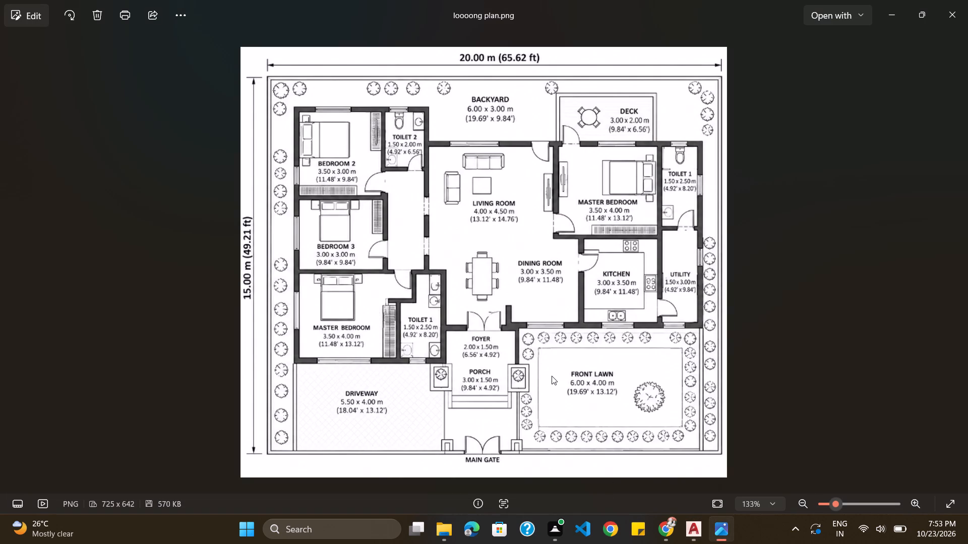
scroll(493, 402, up, 2)
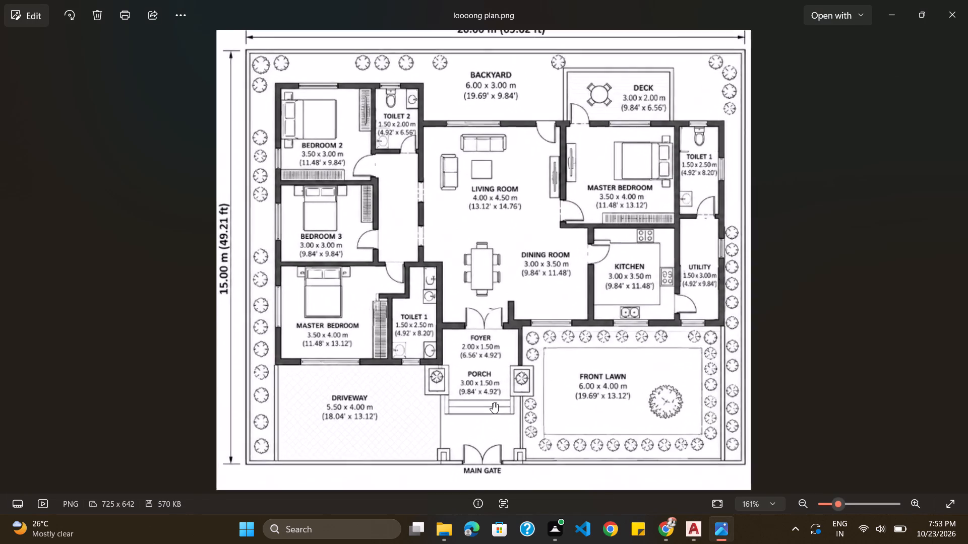
scroll(493, 402, up, 1)
scroll(492, 420, down, 2)
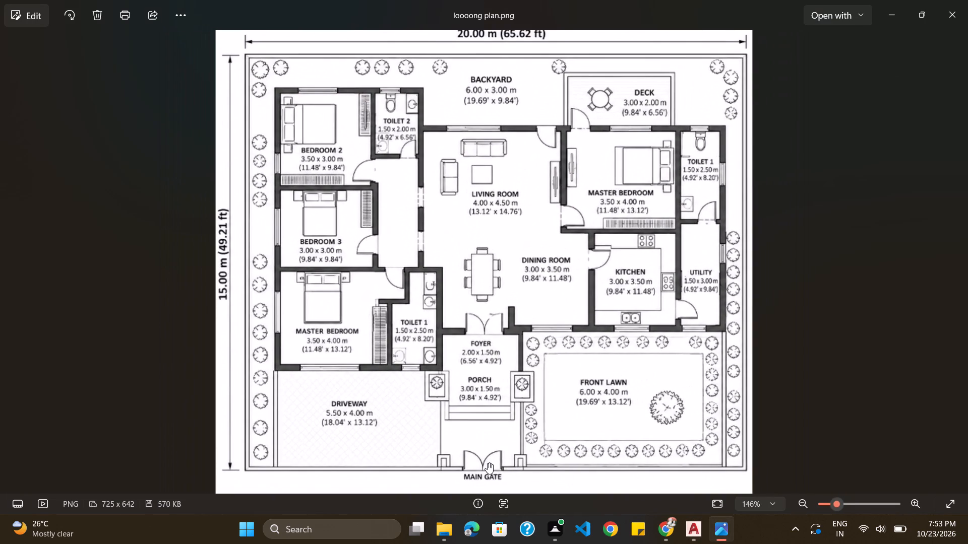
drag(474, 477, 474, 470)
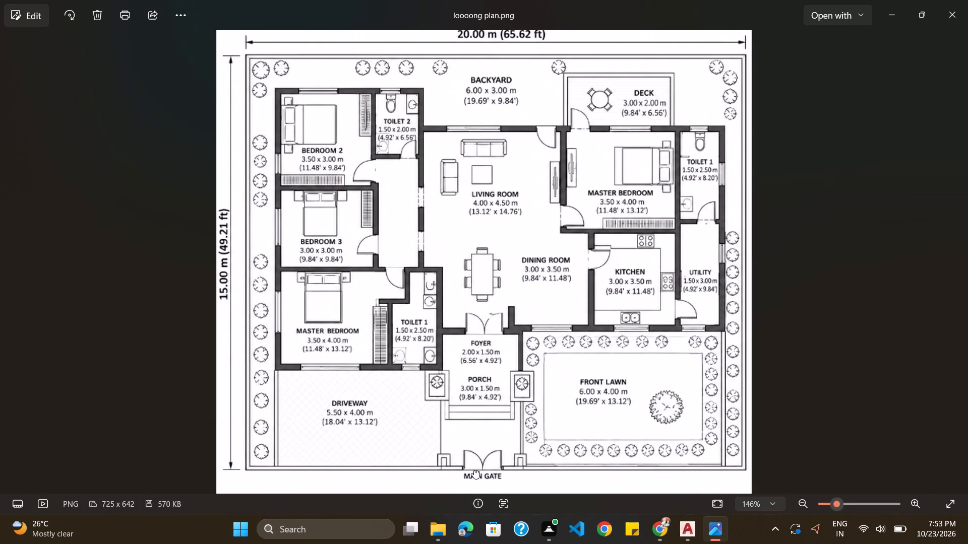
drag(474, 470, 474, 468)
scroll(473, 440, up, 4)
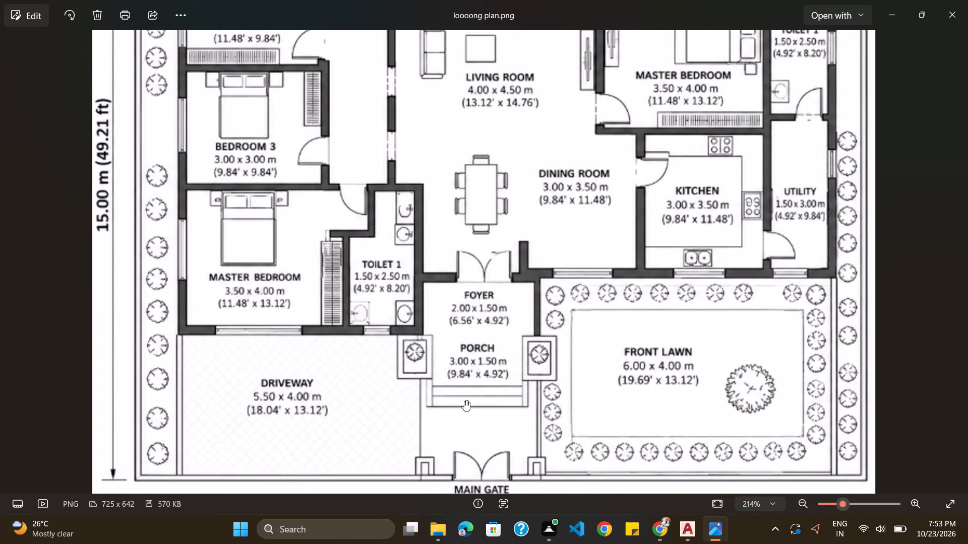
key(alt+Tab)
key(alt+Tab)
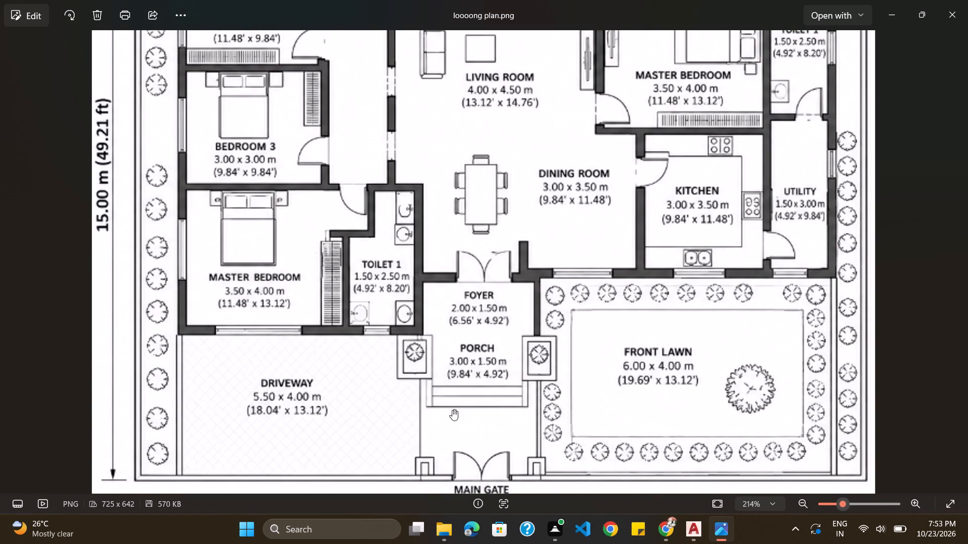
key(alt+Tab)
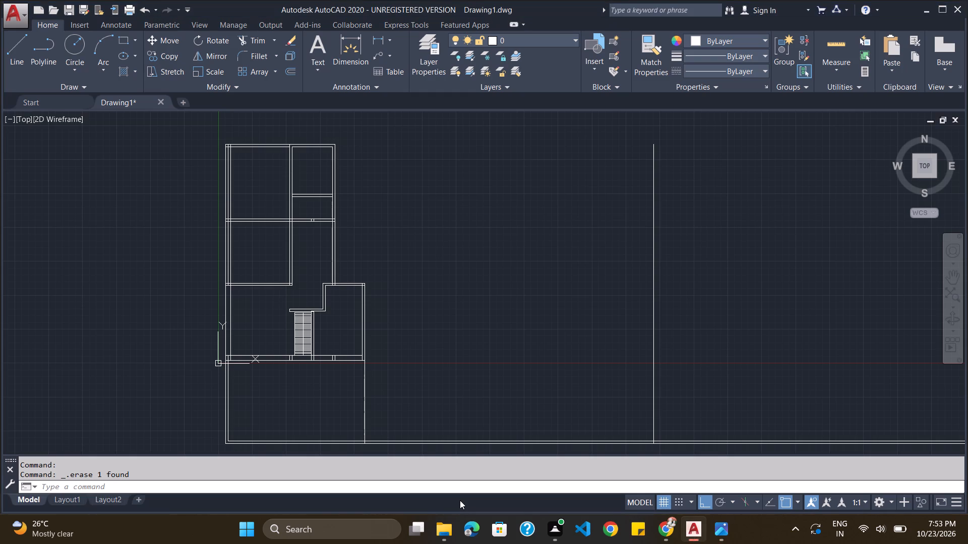
click(381, 487)
key(alt+Tab)
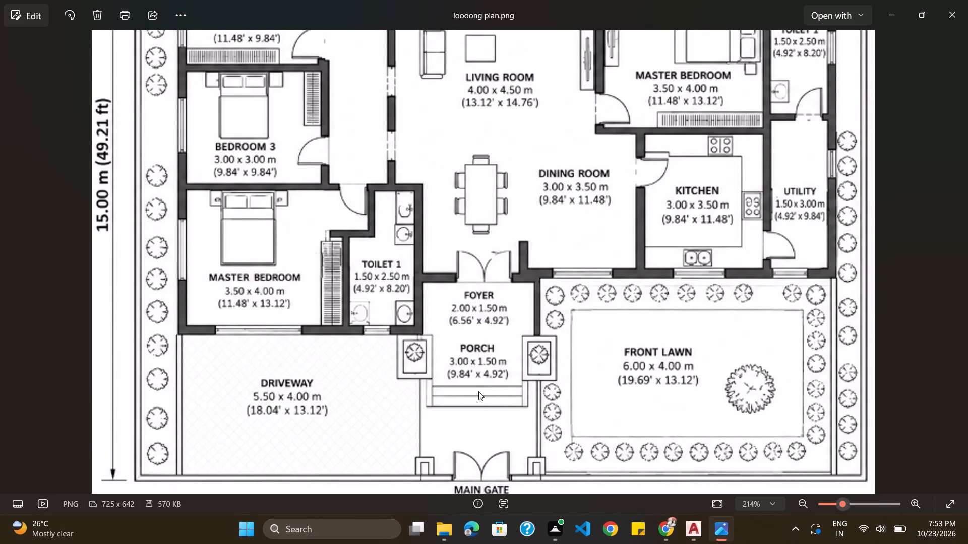
Study the driveway, front lawn and overall plot layout in loooong plan.png, comparing them with the AutoCAD drawing.
scroll(481, 398, down, 2)
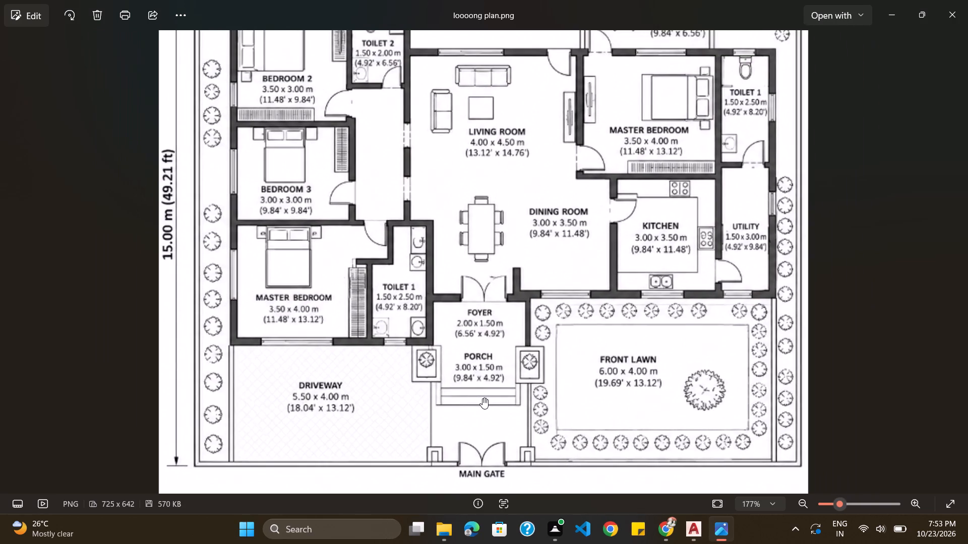
scroll(486, 398, up, 2)
scroll(507, 387, down, 2)
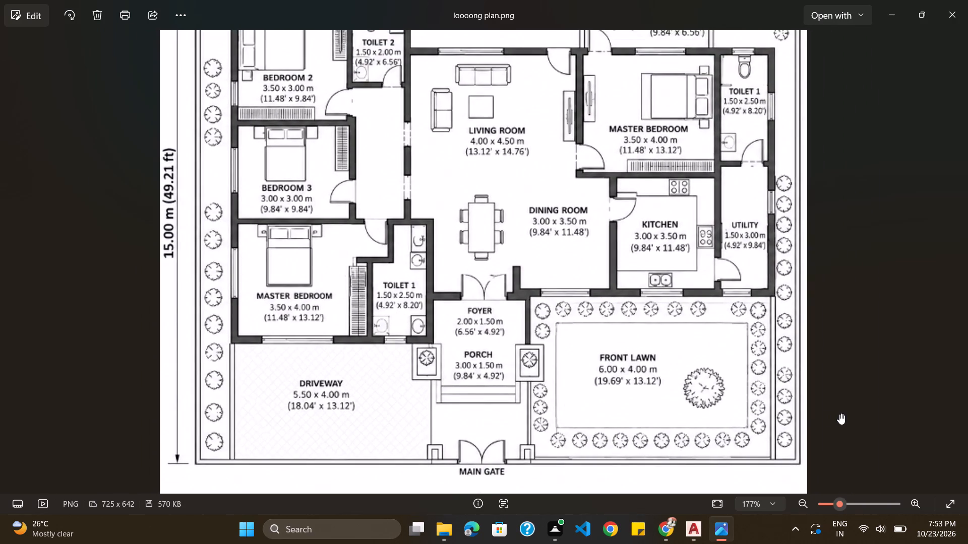
scroll(839, 414, up, 2)
scroll(837, 413, down, 3)
scroll(892, 423, up, 1)
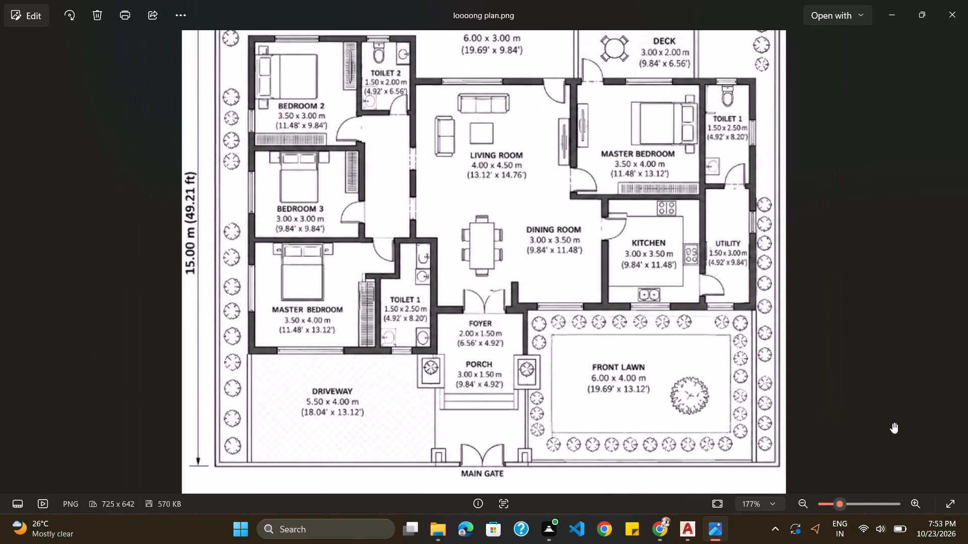
scroll(728, 378, up, 1)
key(alt+Tab)
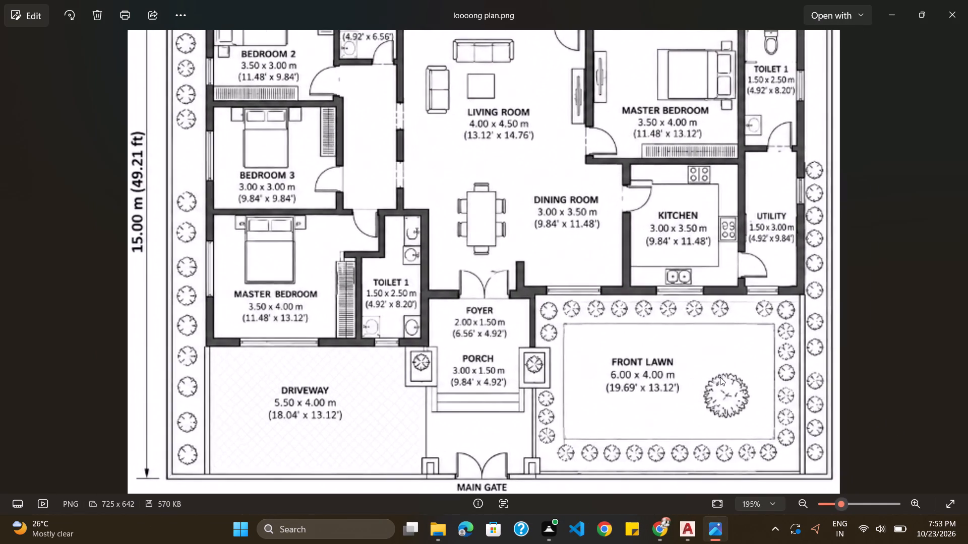
key(alt+Tab)
scroll(771, 361, down, 2)
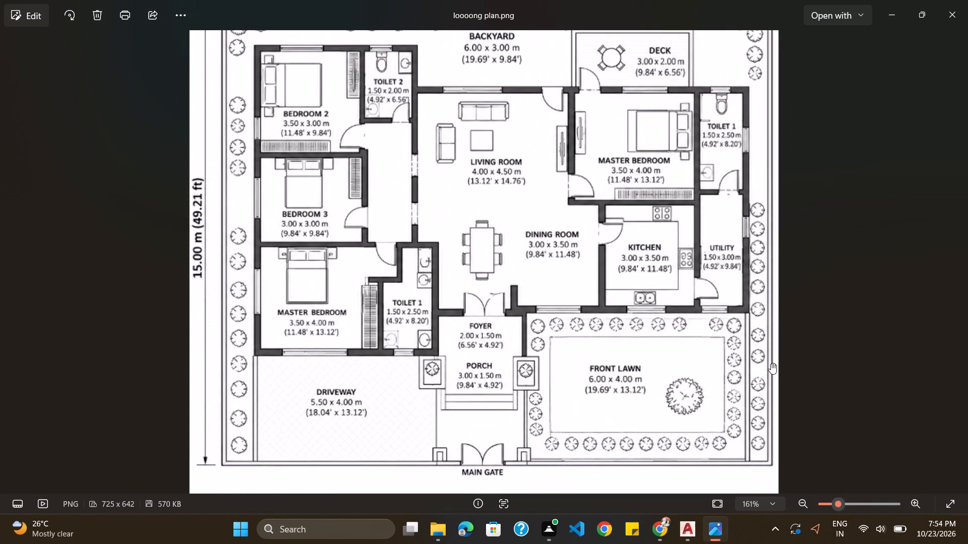
scroll(771, 363, down, 2)
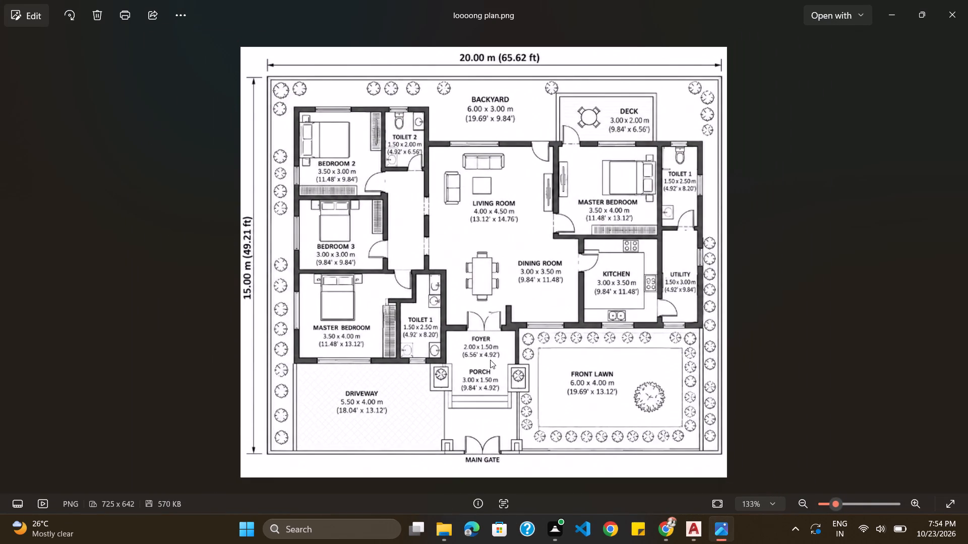
scroll(490, 360, down, 1)
scroll(412, 354, up, 2)
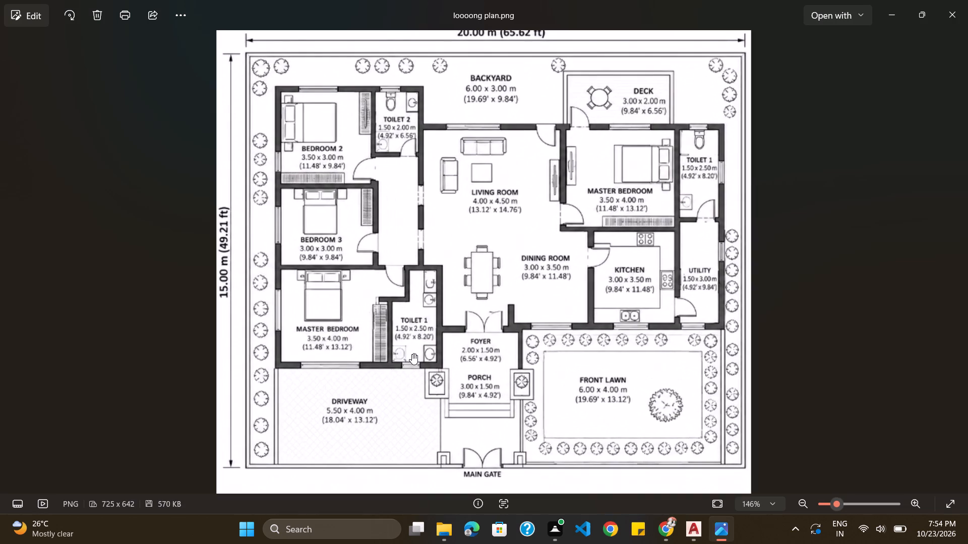
scroll(411, 353, down, 1)
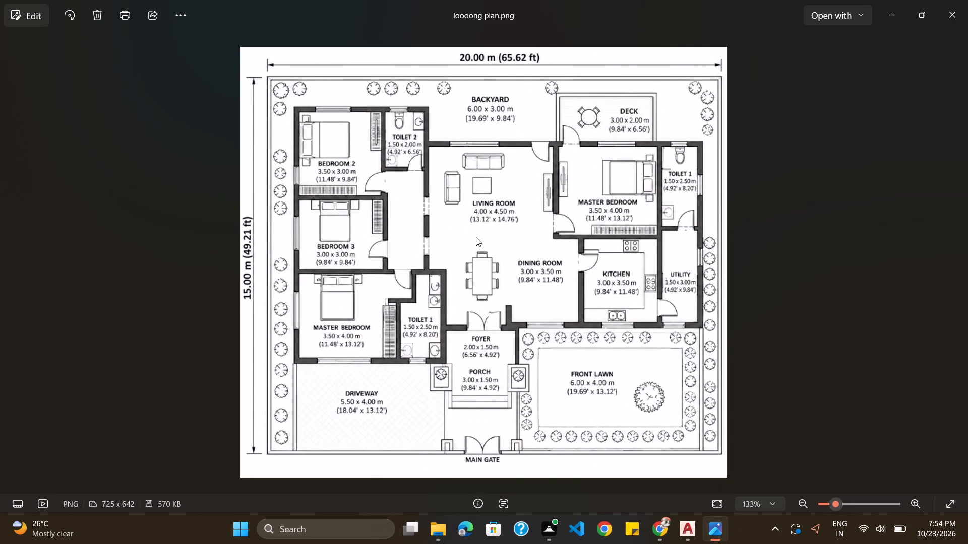
key(alt+Tab)
key(alt+Tab)
Examine the foyer, porch, steps and main gate area in loooong plan.png against the front part of the AutoCAD drawing.
scroll(515, 374, down, 1)
scroll(484, 439, up, 3)
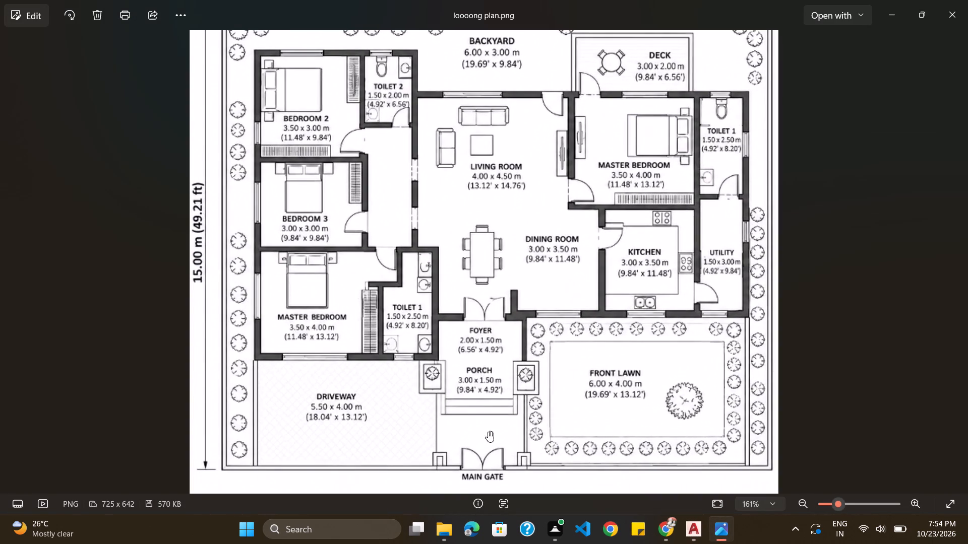
scroll(492, 460, up, 2)
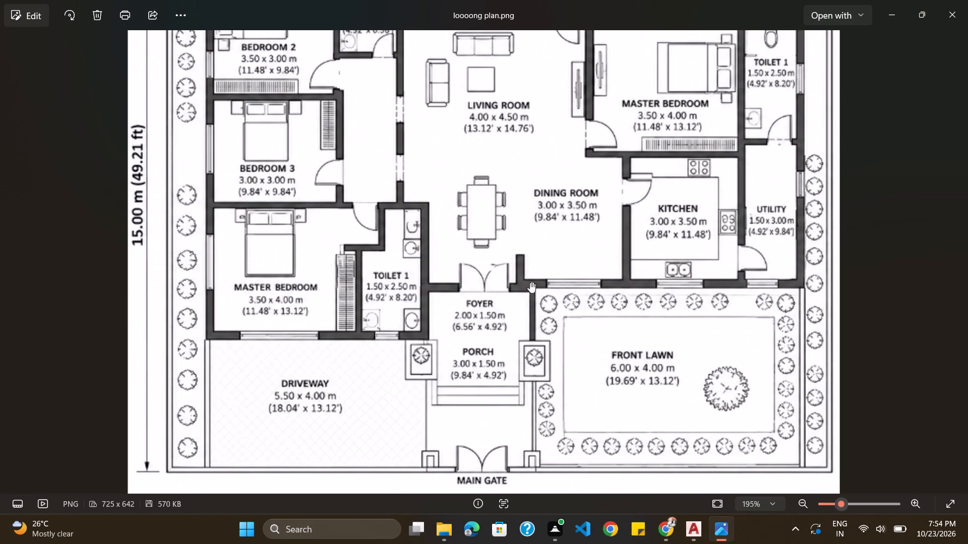
key(alt+Tab)
key(alt+Tab)
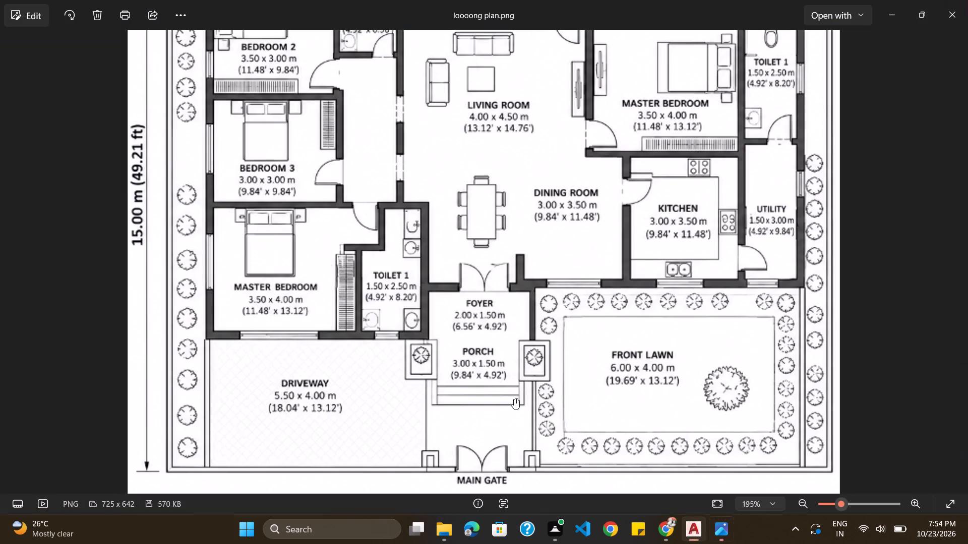
scroll(488, 426, down, 2)
scroll(474, 472, up, 2)
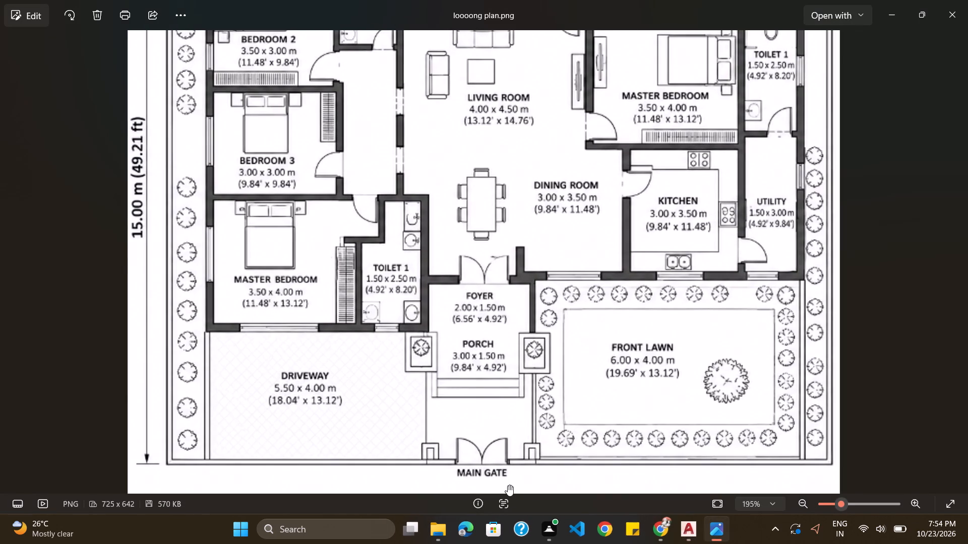
click(686, 528)
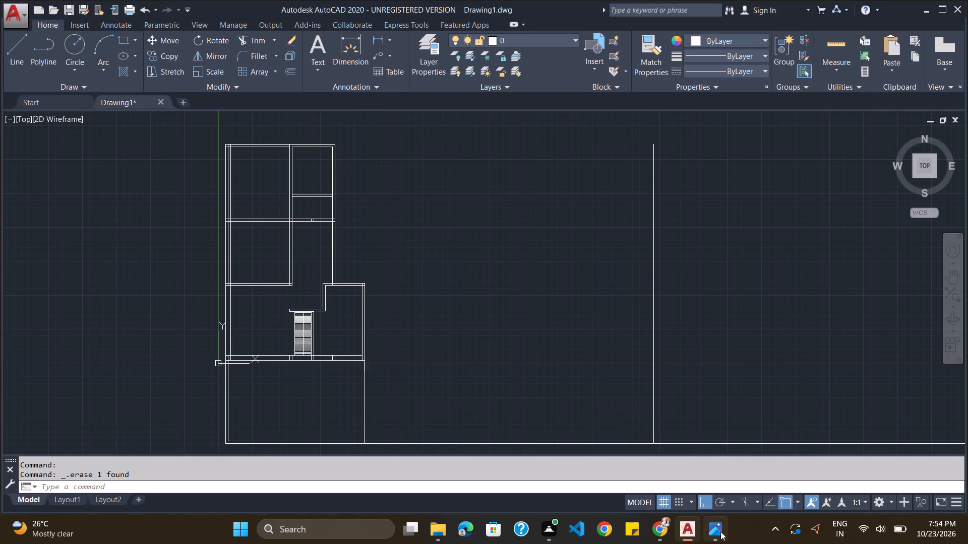
click(720, 531)
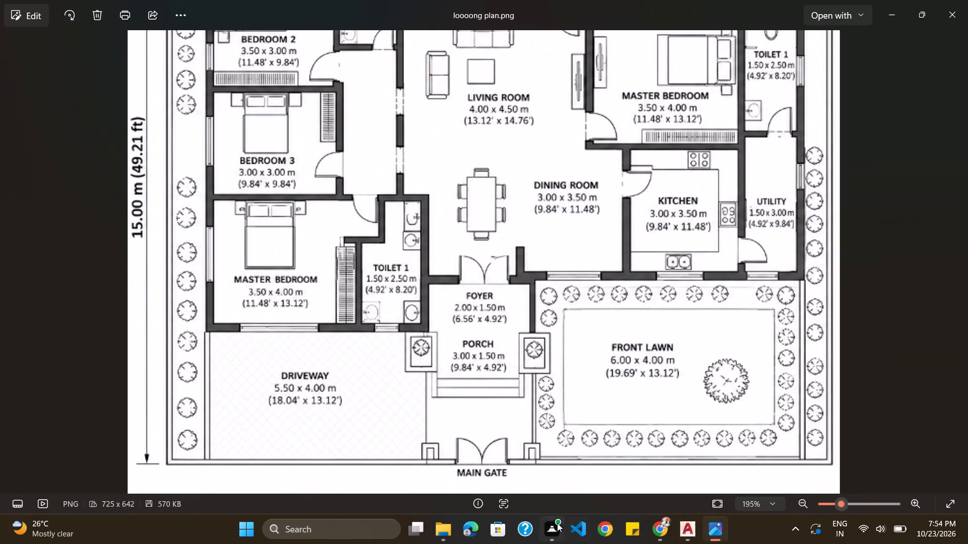
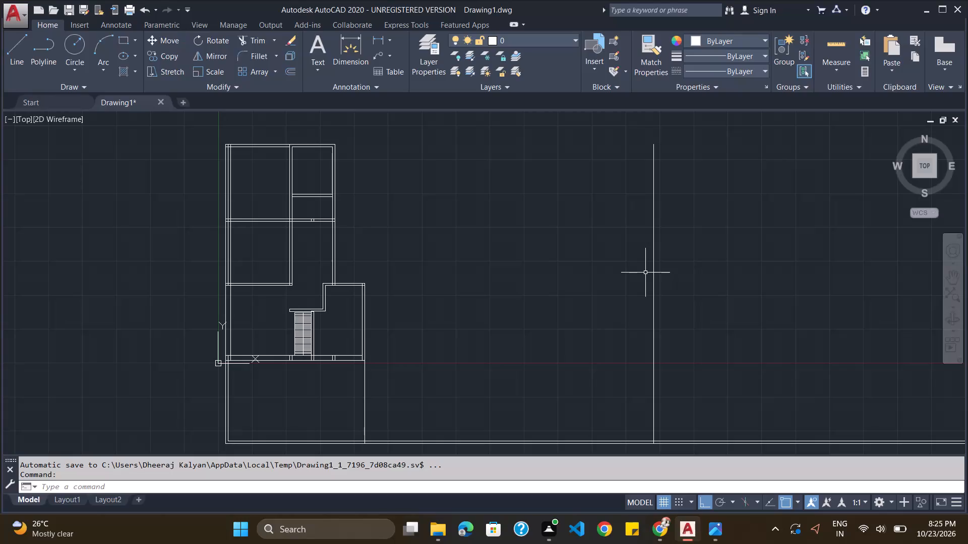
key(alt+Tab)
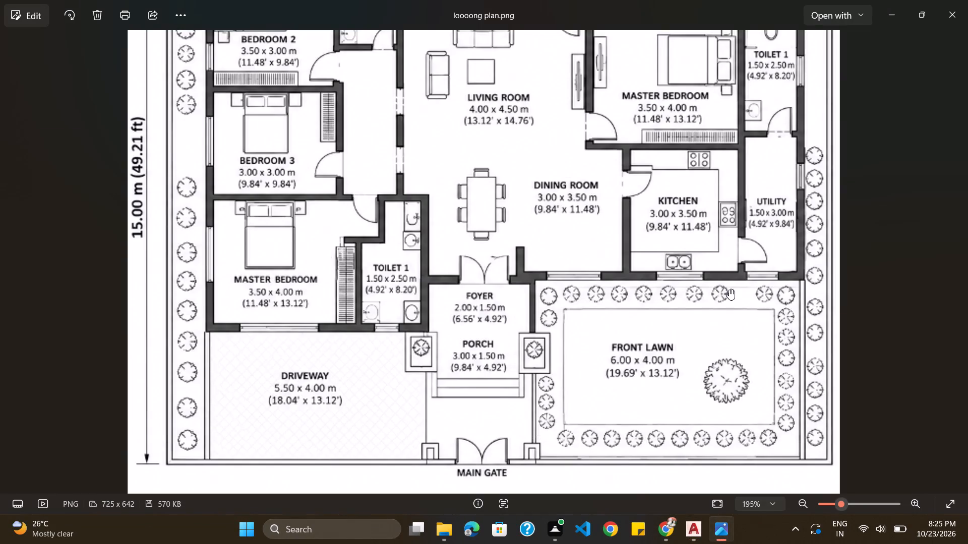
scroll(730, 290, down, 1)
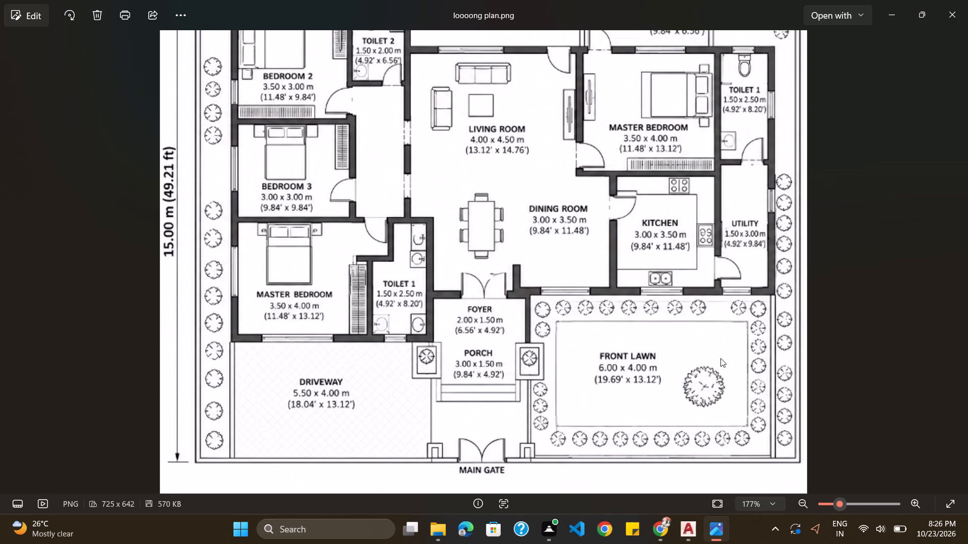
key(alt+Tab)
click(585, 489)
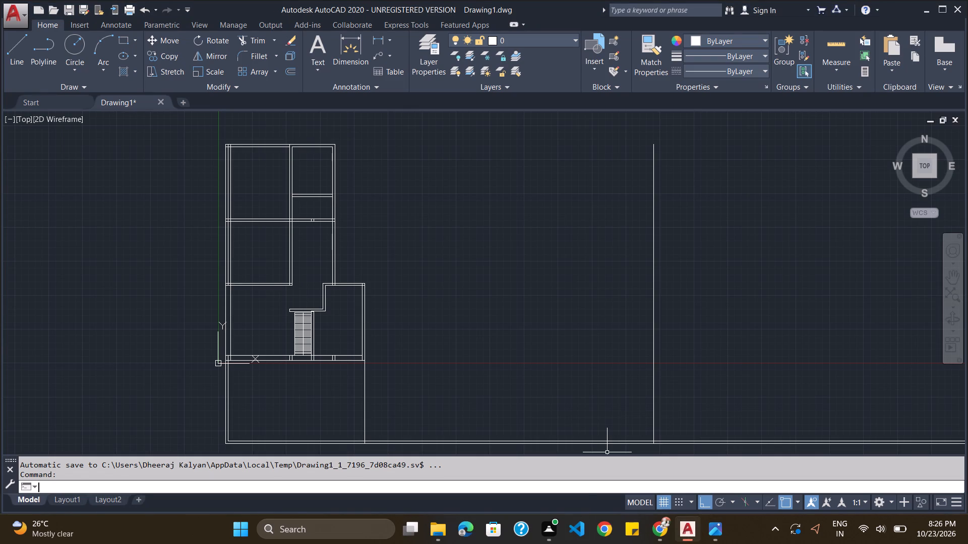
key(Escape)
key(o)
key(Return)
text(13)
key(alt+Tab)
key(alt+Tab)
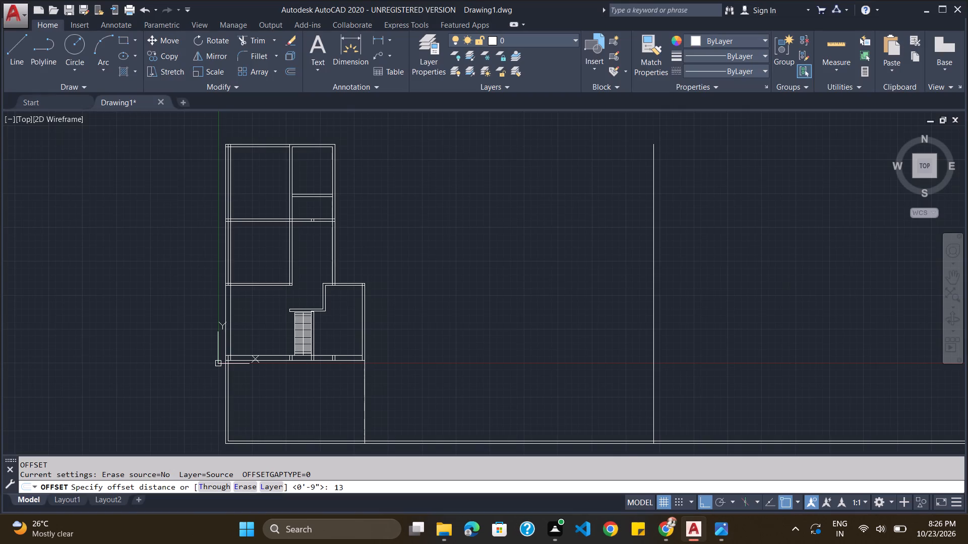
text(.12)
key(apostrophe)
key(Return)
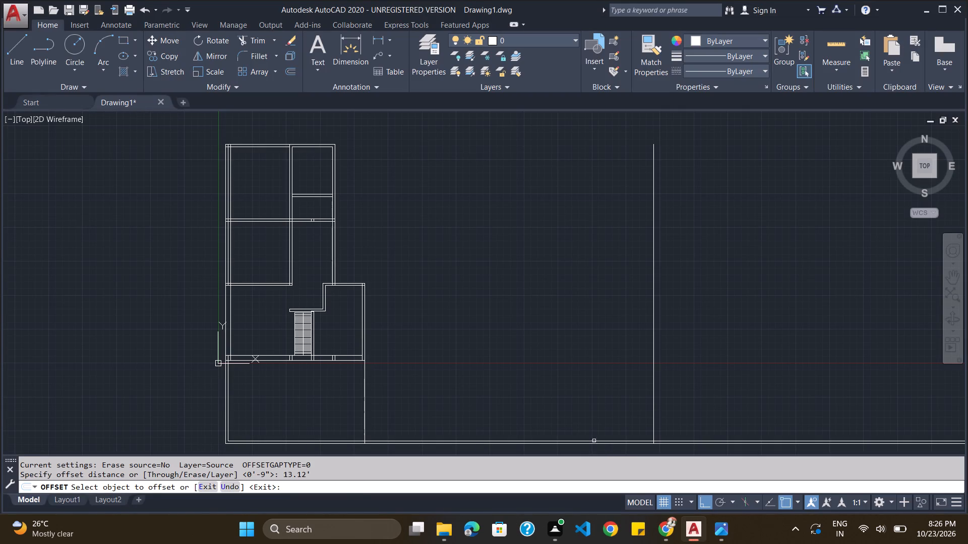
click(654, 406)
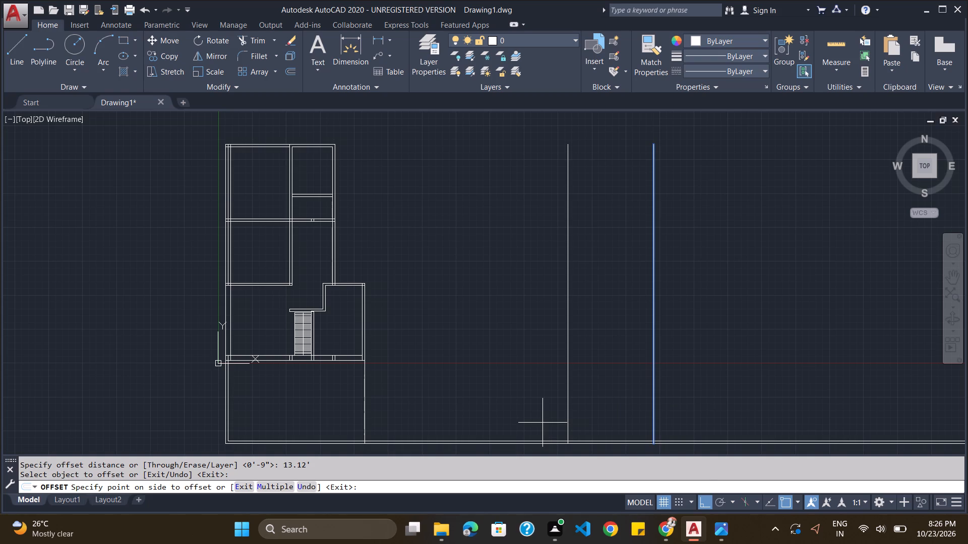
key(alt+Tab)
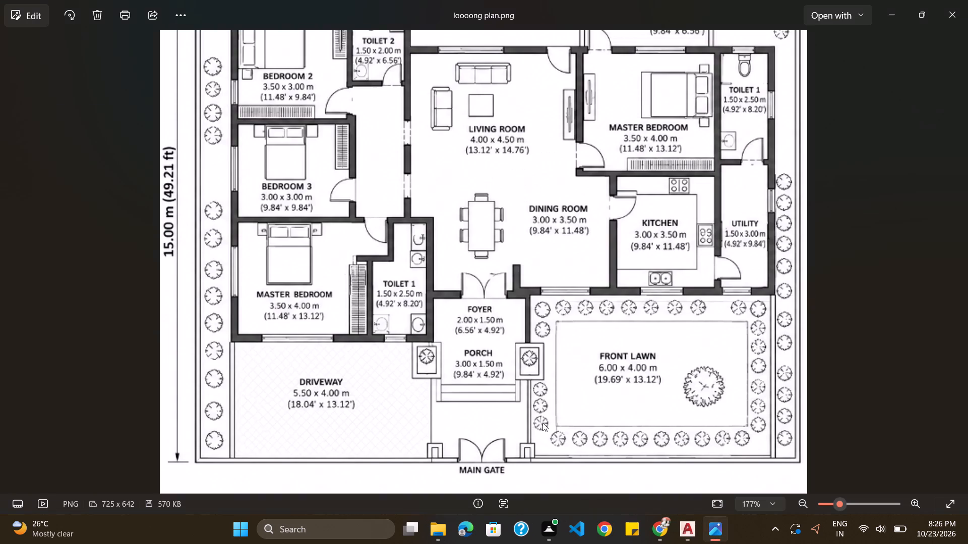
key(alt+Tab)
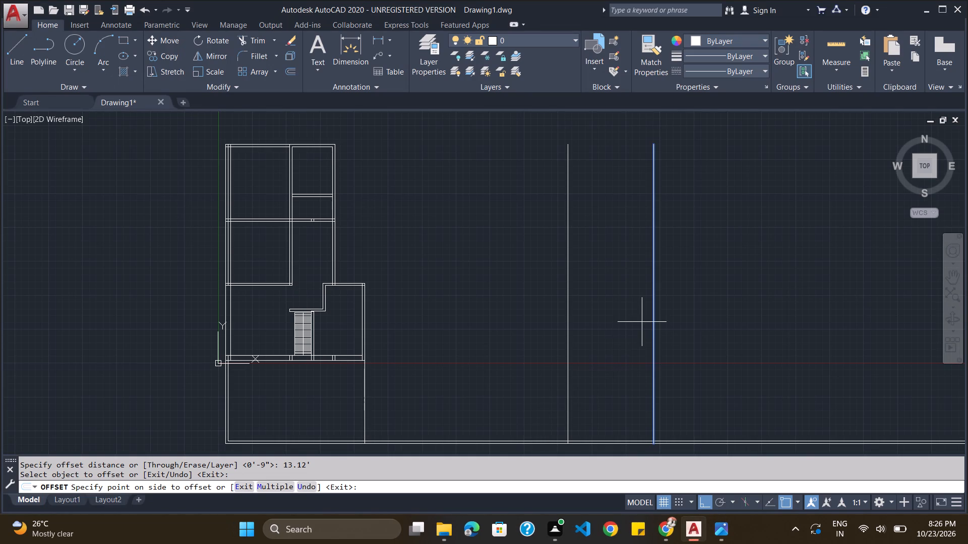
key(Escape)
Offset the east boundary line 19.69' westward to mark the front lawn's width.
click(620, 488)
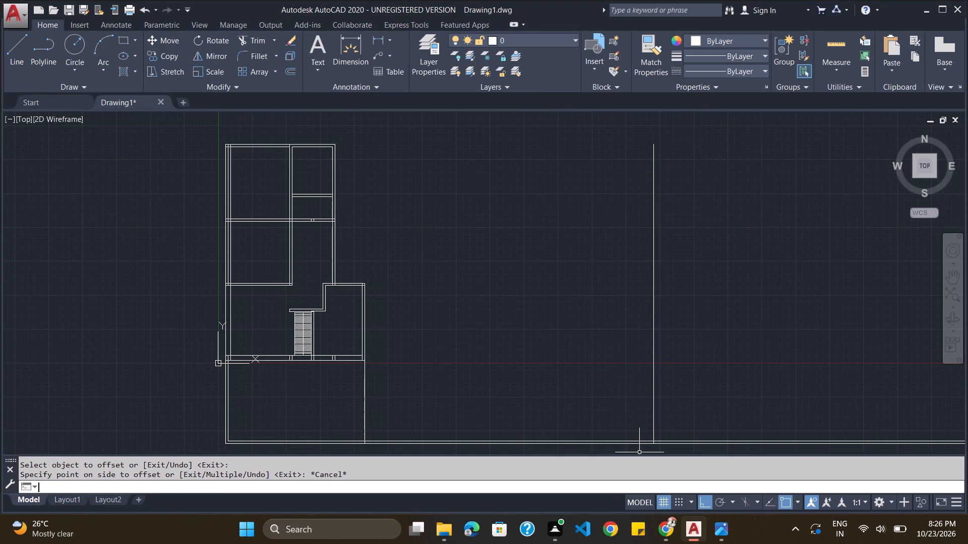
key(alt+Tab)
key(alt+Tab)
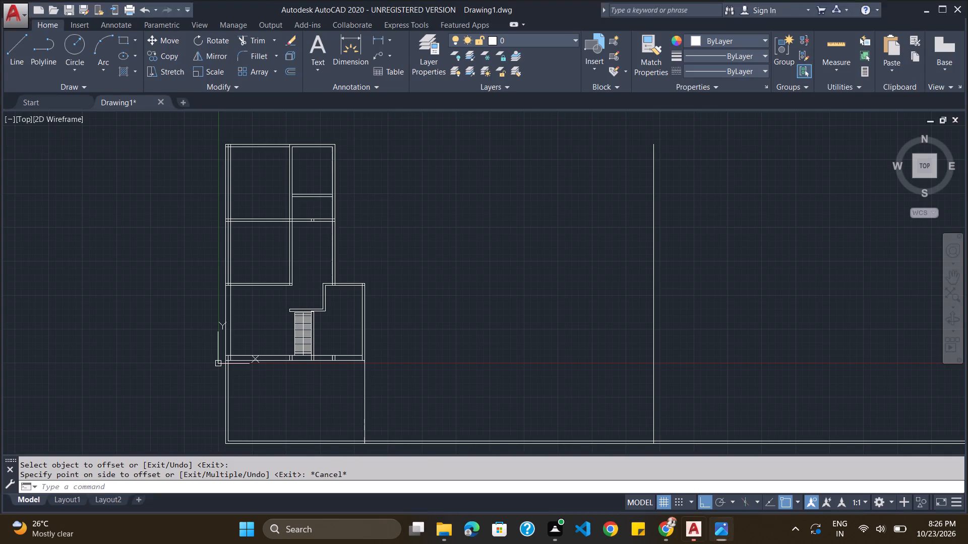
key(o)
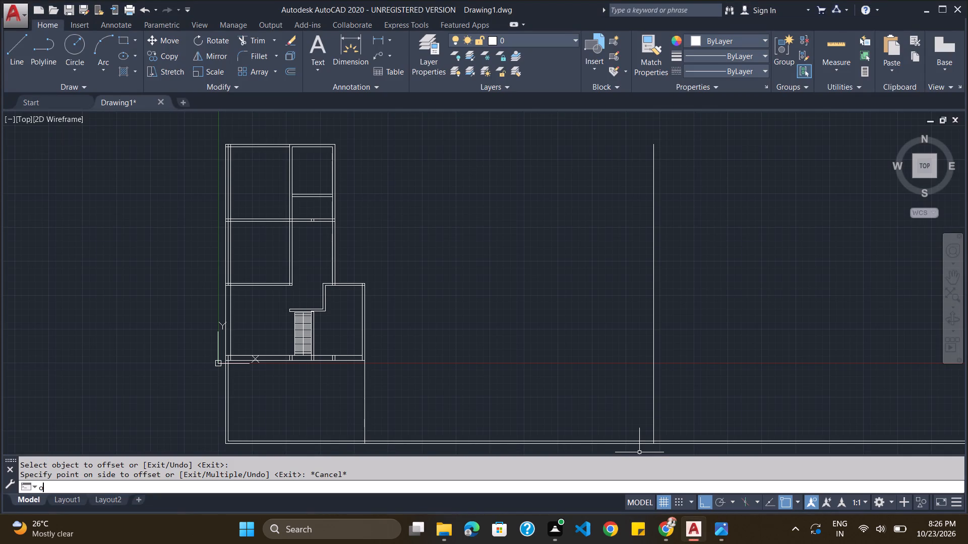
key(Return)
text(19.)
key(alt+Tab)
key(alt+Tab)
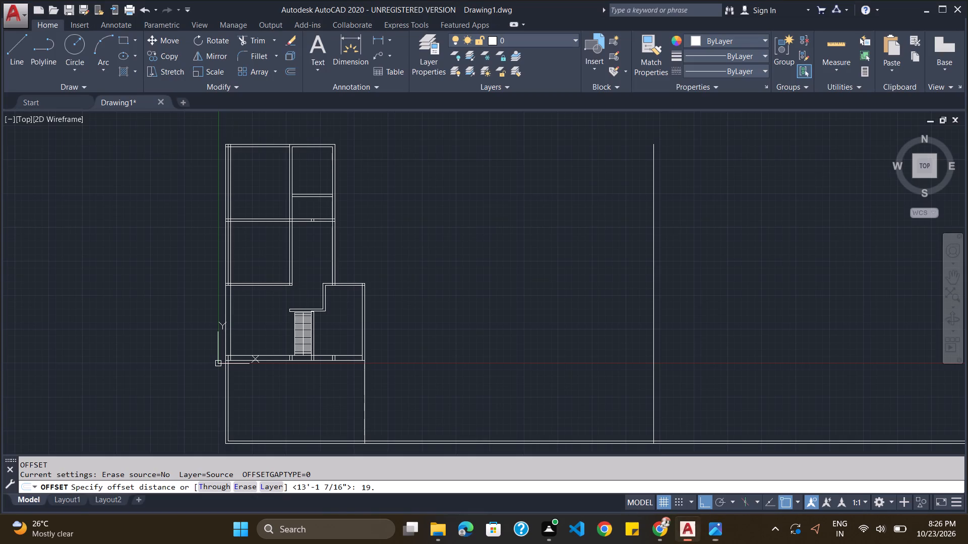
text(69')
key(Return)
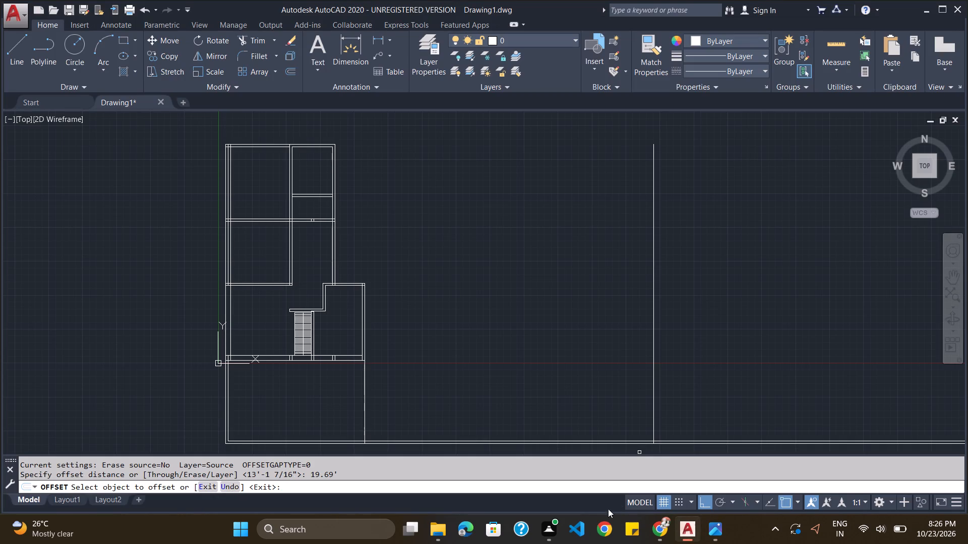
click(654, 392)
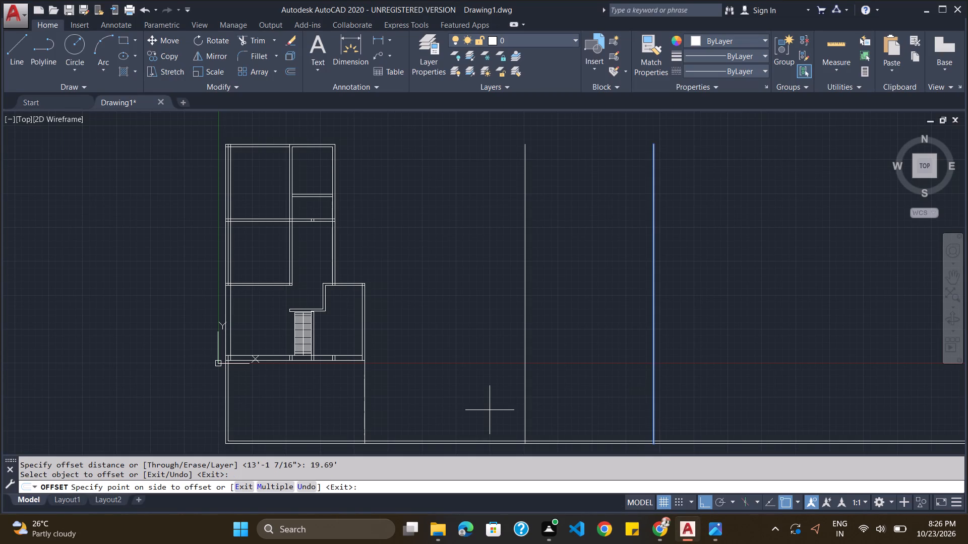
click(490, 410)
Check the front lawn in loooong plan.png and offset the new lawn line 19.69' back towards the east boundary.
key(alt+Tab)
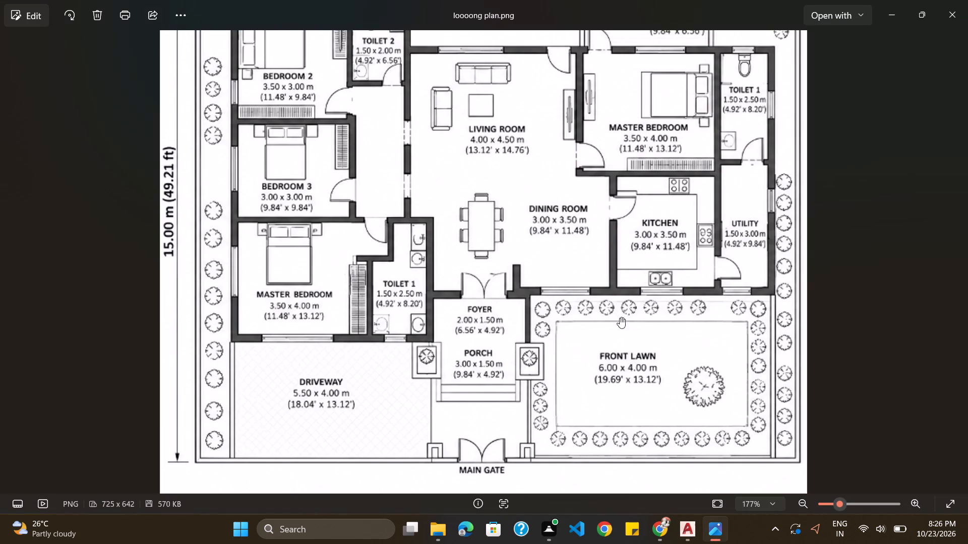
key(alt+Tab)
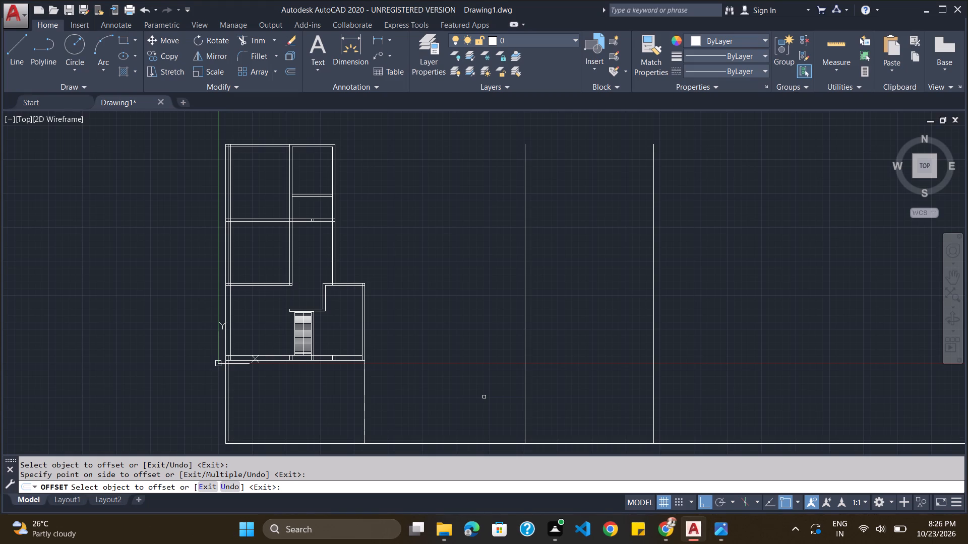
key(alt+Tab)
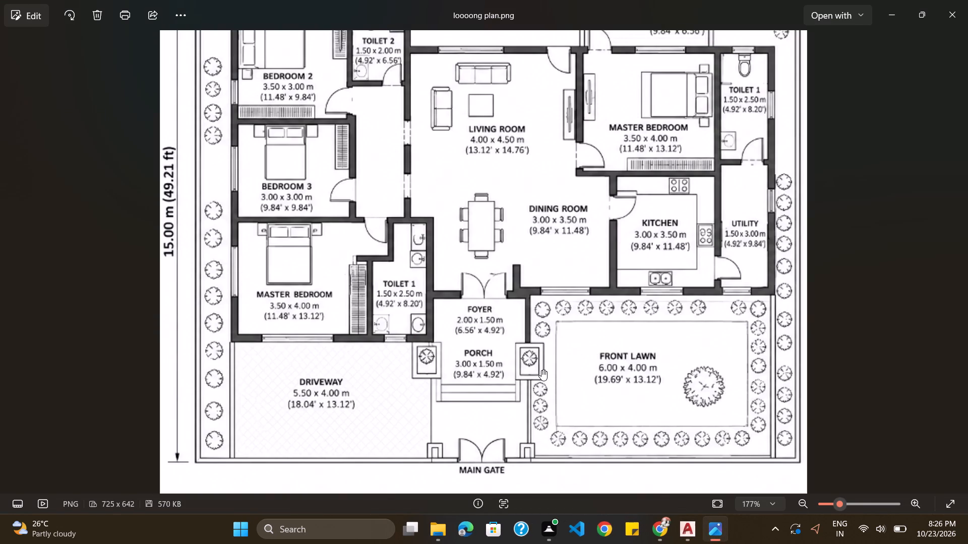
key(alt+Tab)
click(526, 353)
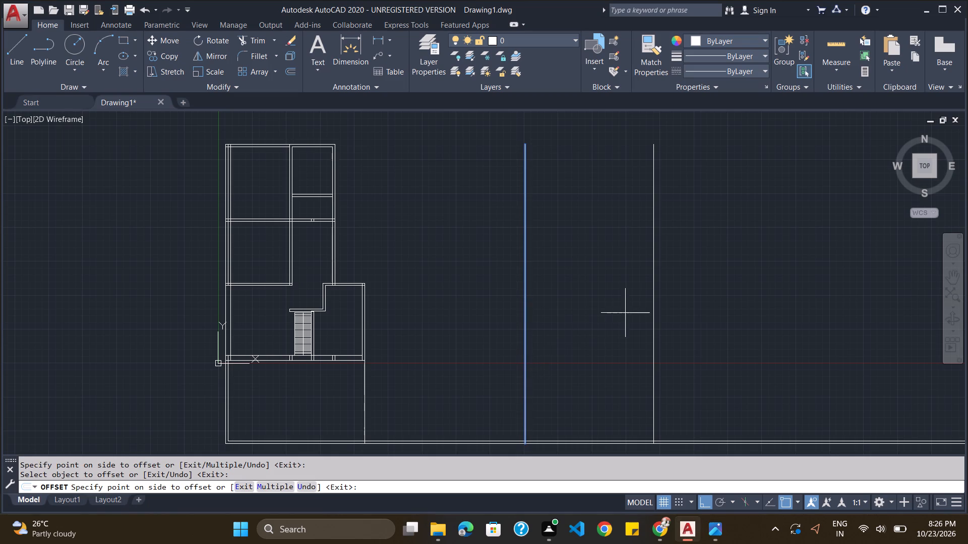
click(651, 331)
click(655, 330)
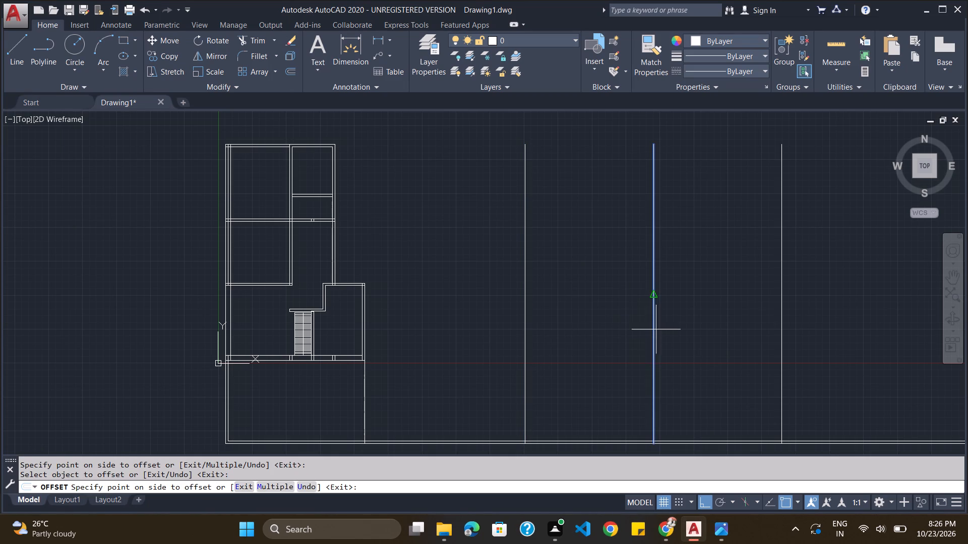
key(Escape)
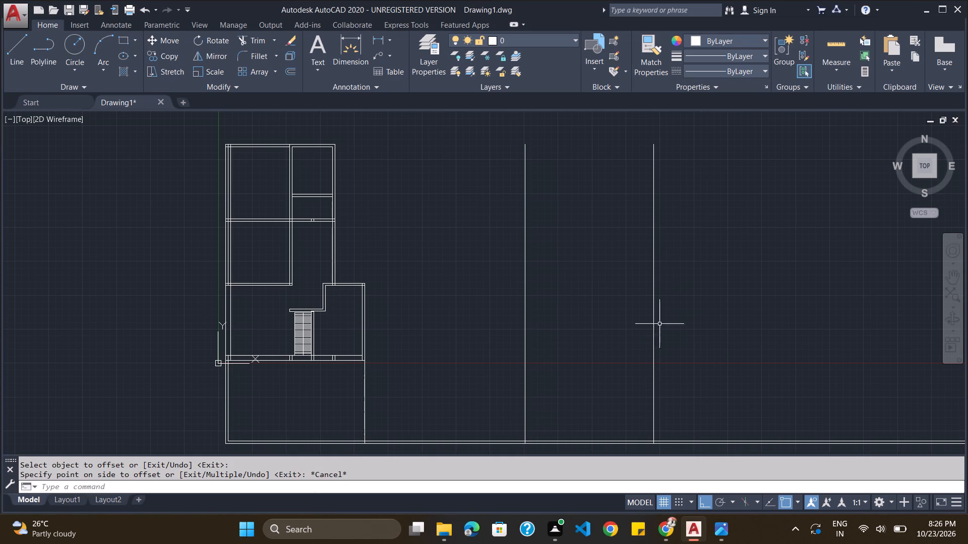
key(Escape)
Erase the east boundary line together with the front lawn offset lines.
drag(670, 305, 503, 349)
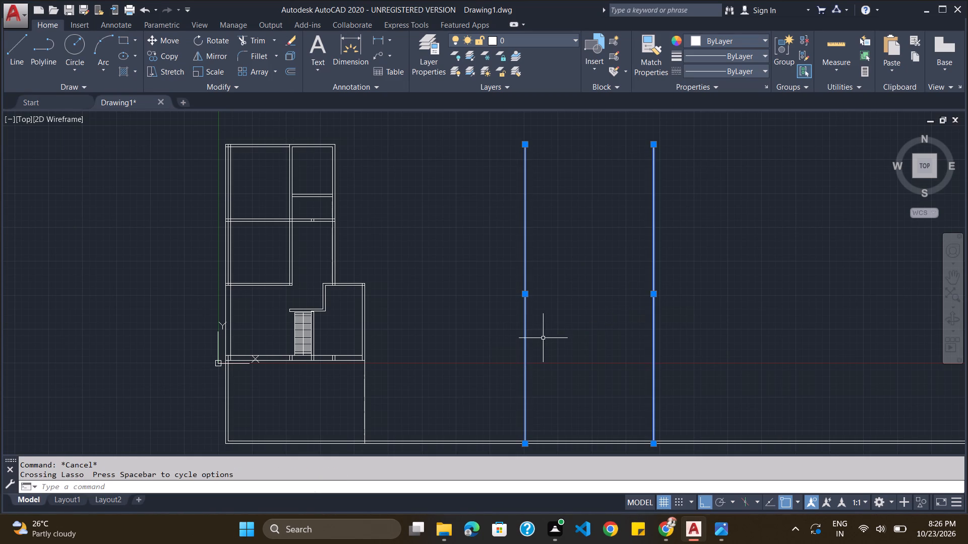
key(Delete)
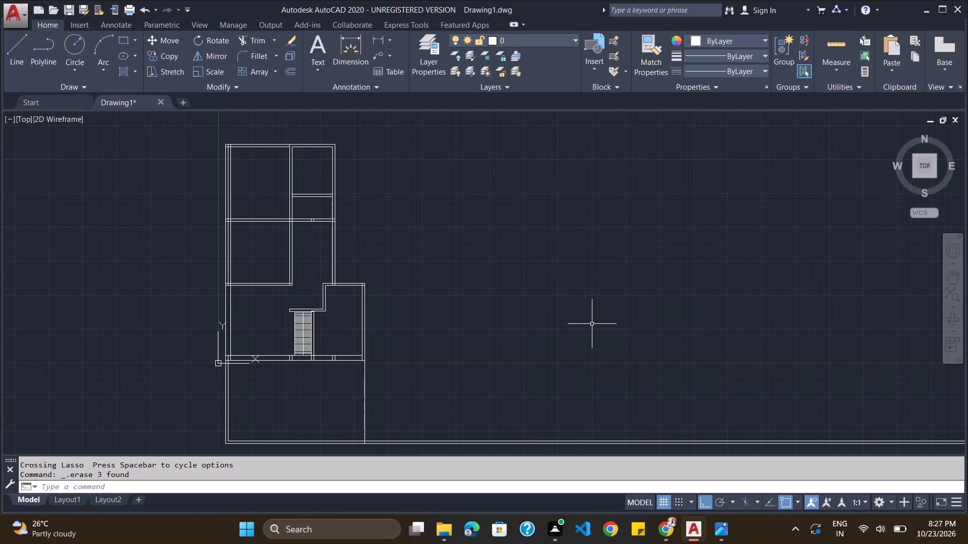
Examine the overall plot layout and the living room size in loooong plan.png against the AutoCAD drawing.
key(alt+Tab)
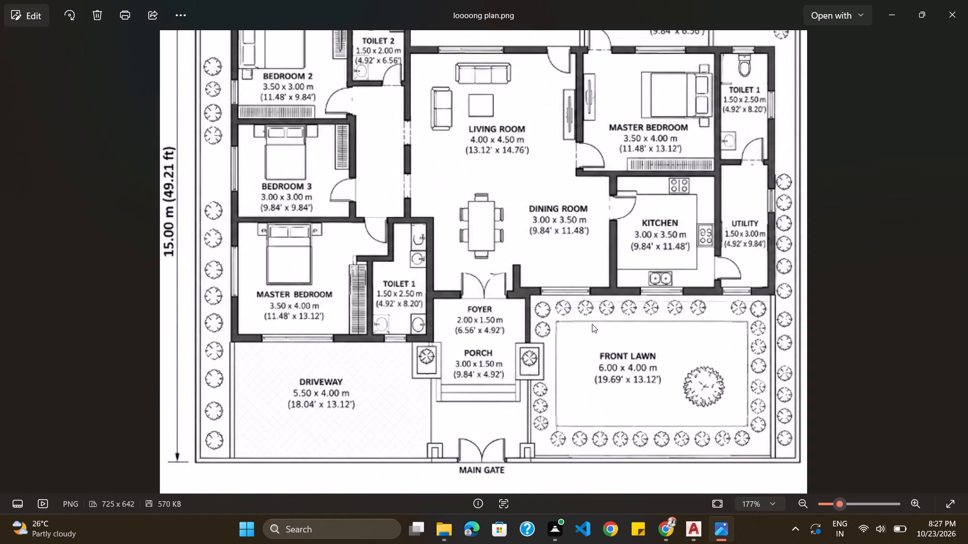
scroll(575, 220, down, 2)
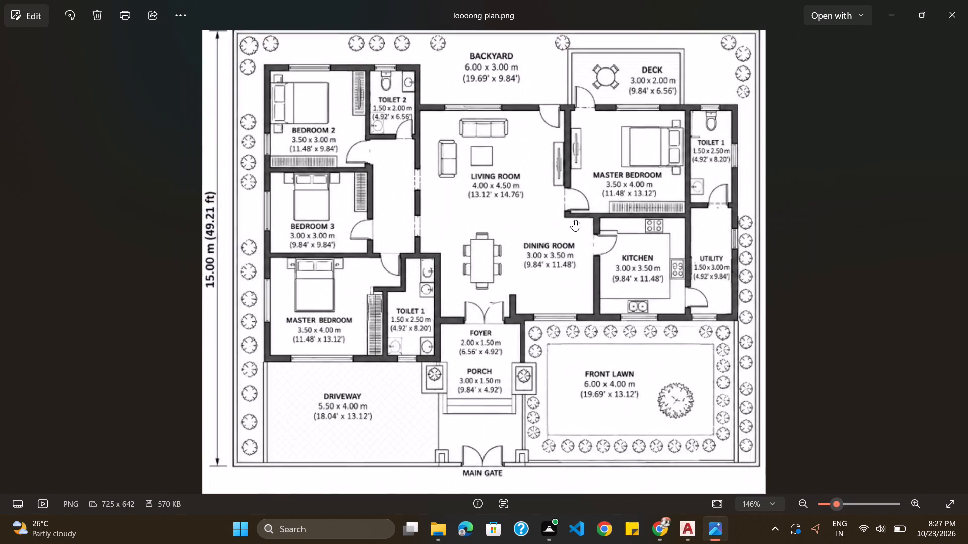
scroll(546, 192, up, 2)
scroll(494, 129, down, 2)
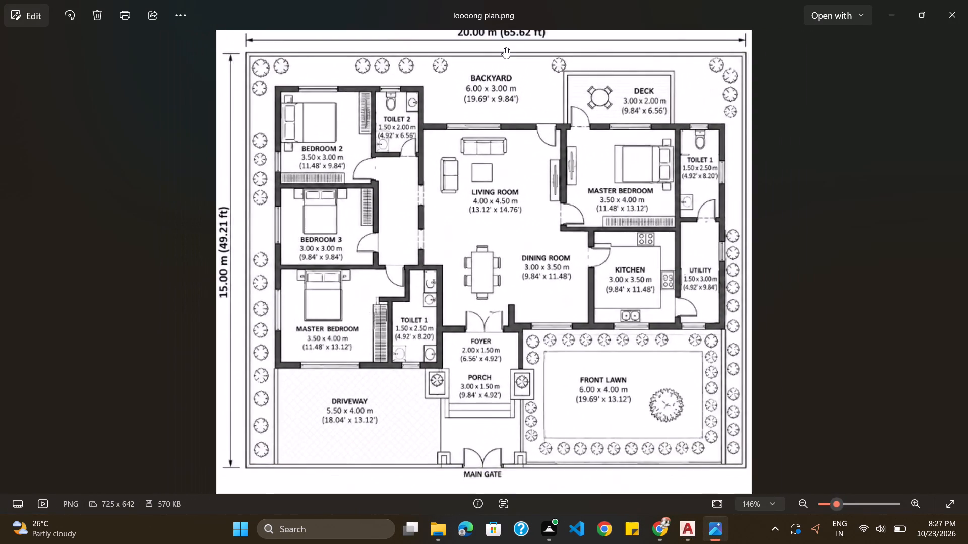
scroll(504, 48, up, 2)
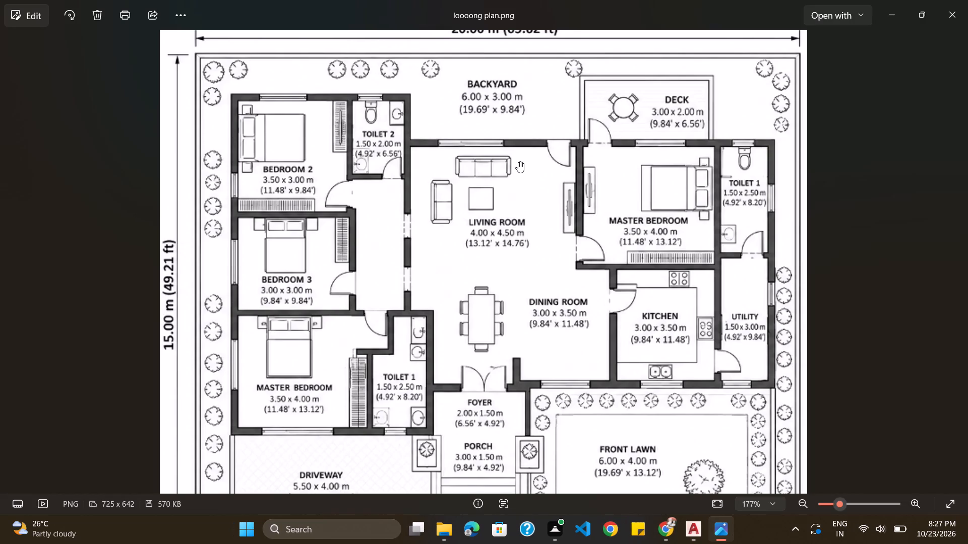
key(alt+Tab)
key(alt+Tab)
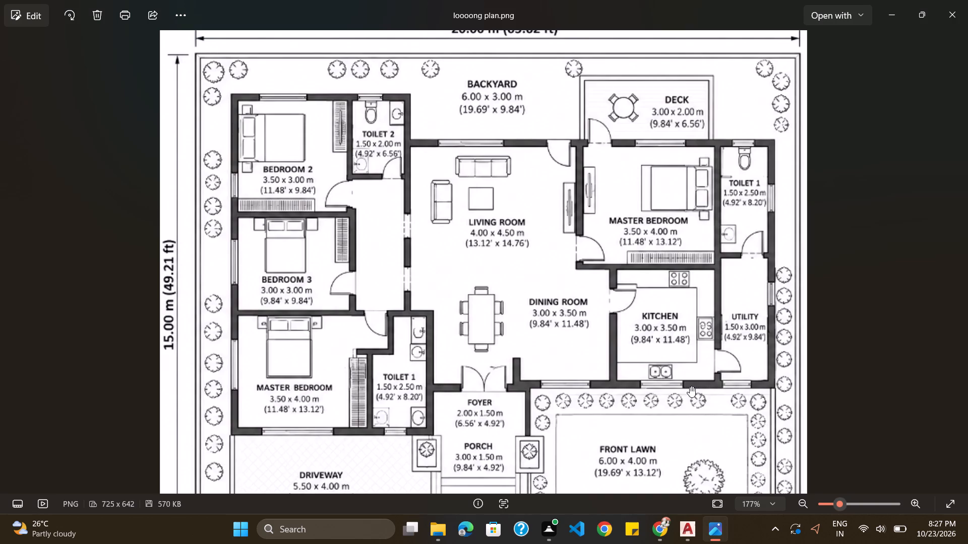
key(alt+Tab)
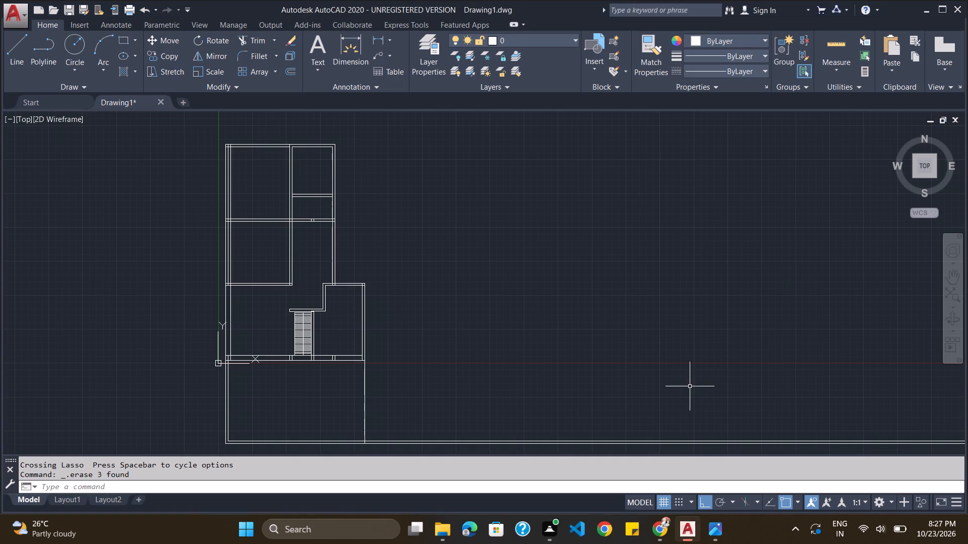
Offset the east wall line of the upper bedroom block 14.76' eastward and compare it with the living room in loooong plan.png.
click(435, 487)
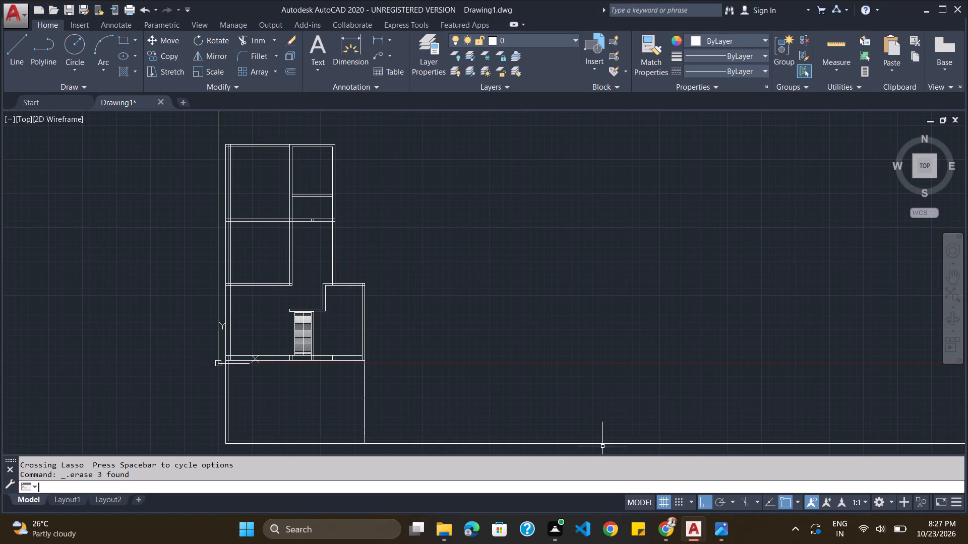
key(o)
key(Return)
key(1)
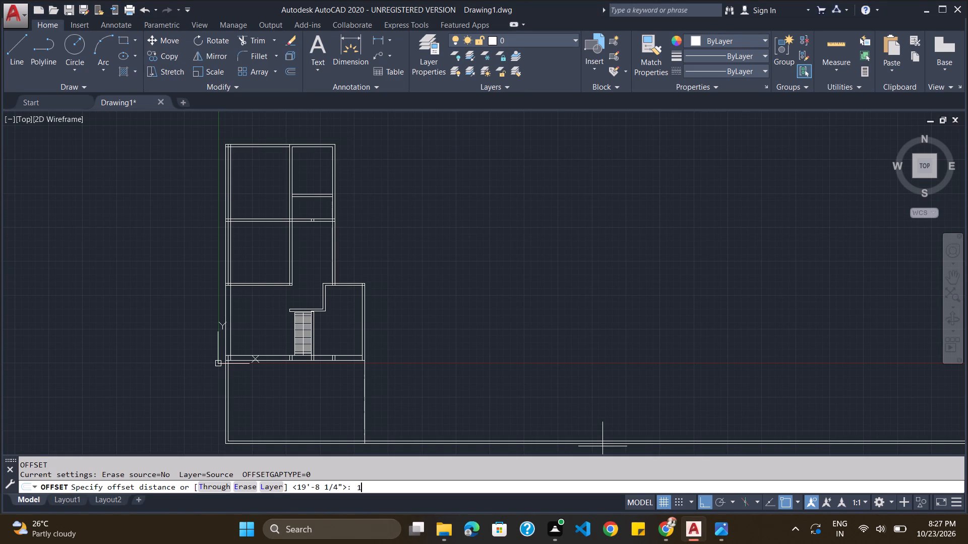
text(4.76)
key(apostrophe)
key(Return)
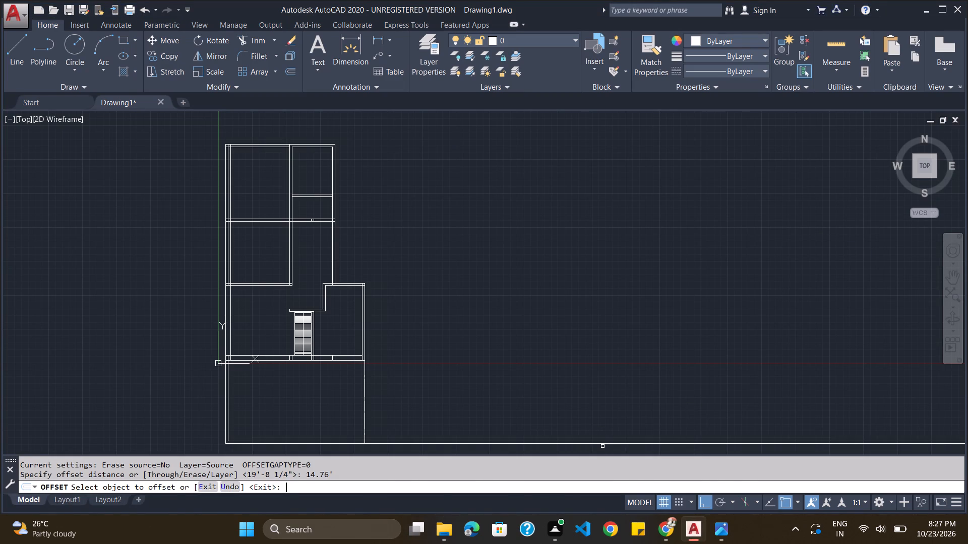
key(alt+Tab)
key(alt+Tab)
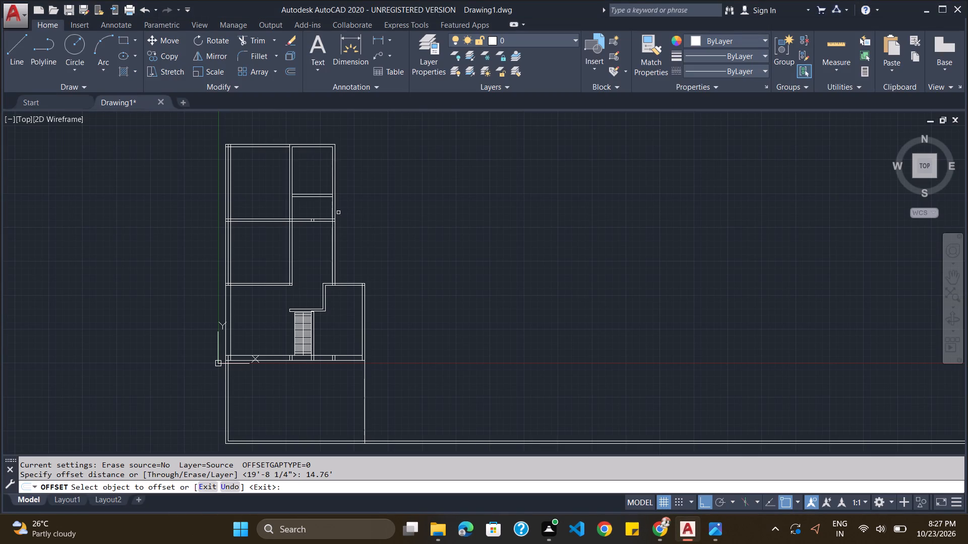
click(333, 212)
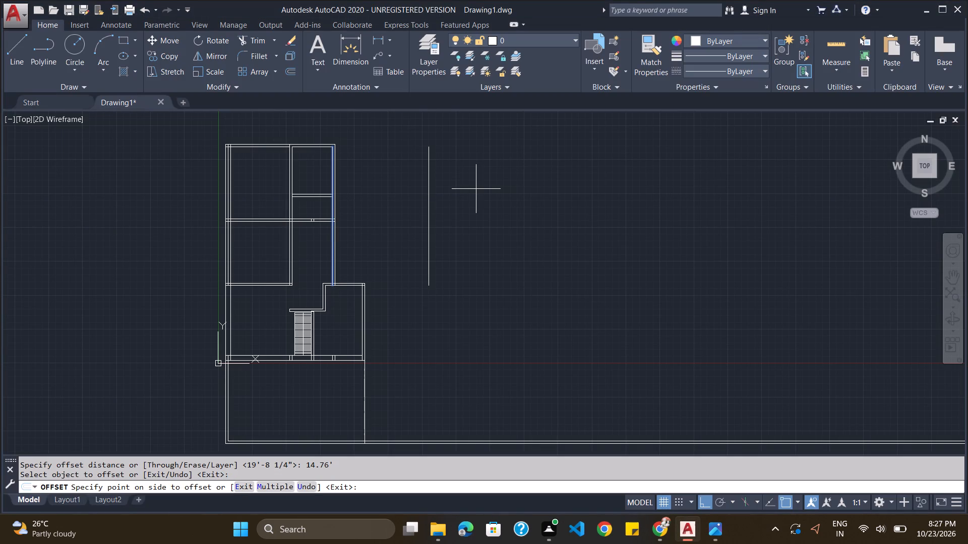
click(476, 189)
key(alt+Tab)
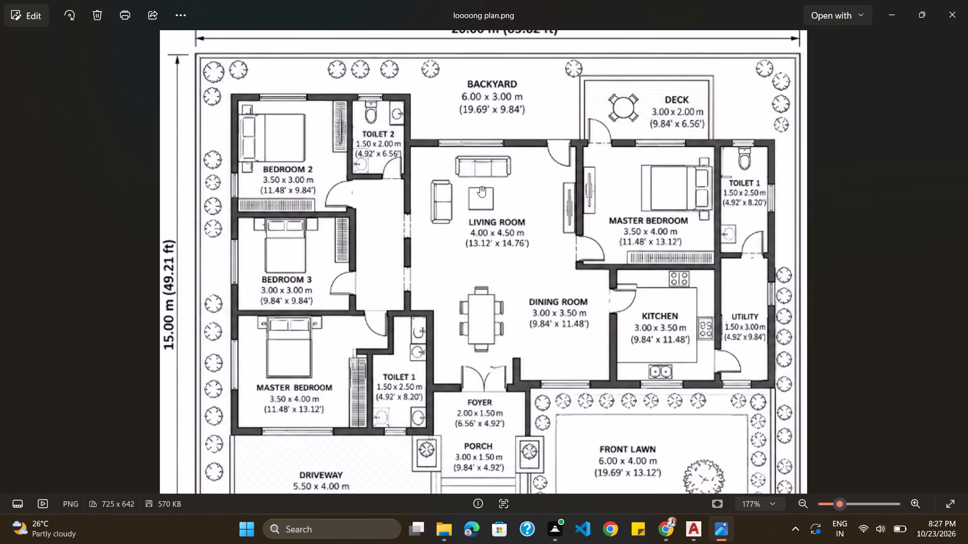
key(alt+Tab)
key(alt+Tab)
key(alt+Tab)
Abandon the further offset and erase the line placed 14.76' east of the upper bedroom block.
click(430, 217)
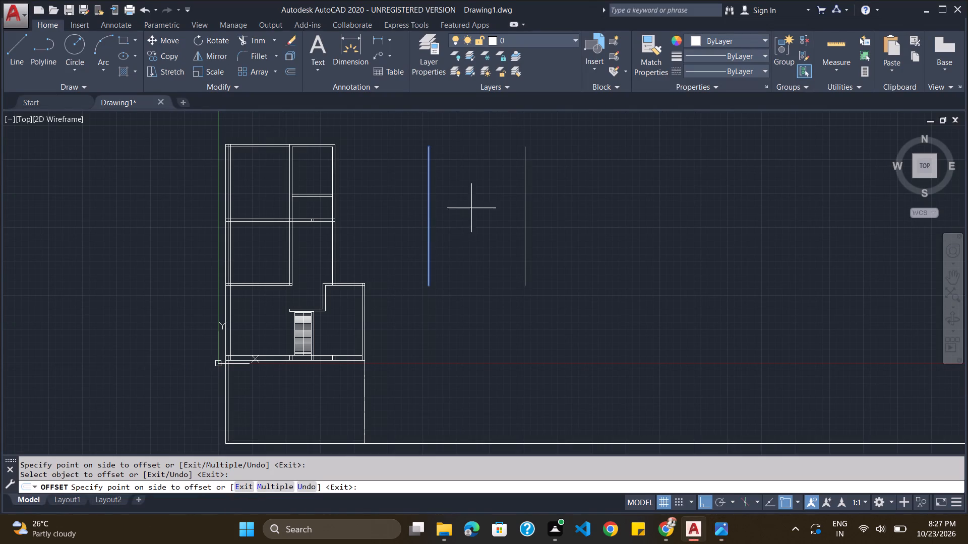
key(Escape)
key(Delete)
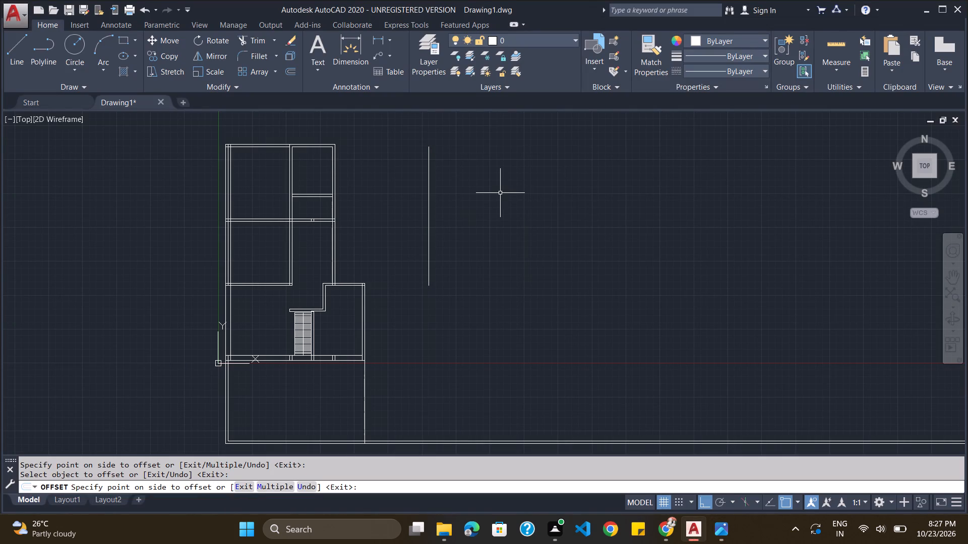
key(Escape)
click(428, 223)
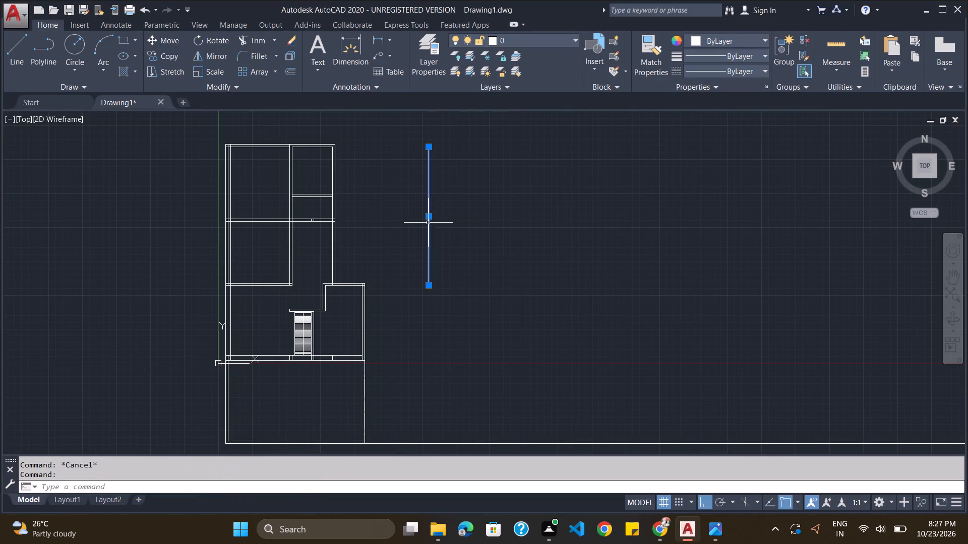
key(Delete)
Examine the backyard, living room and dining room layout and sizes in loooong plan.png against the drawing.
key(alt+Tab)
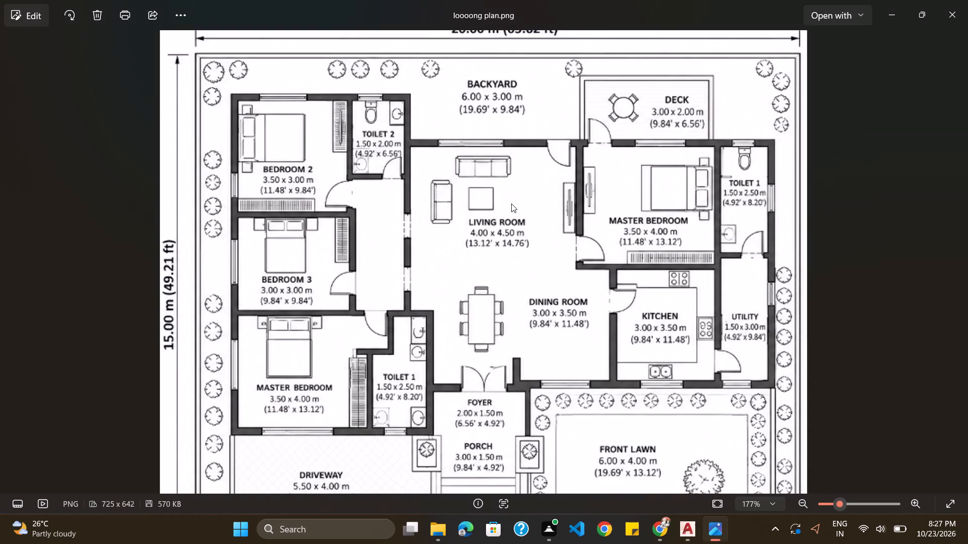
scroll(511, 203, up, 1)
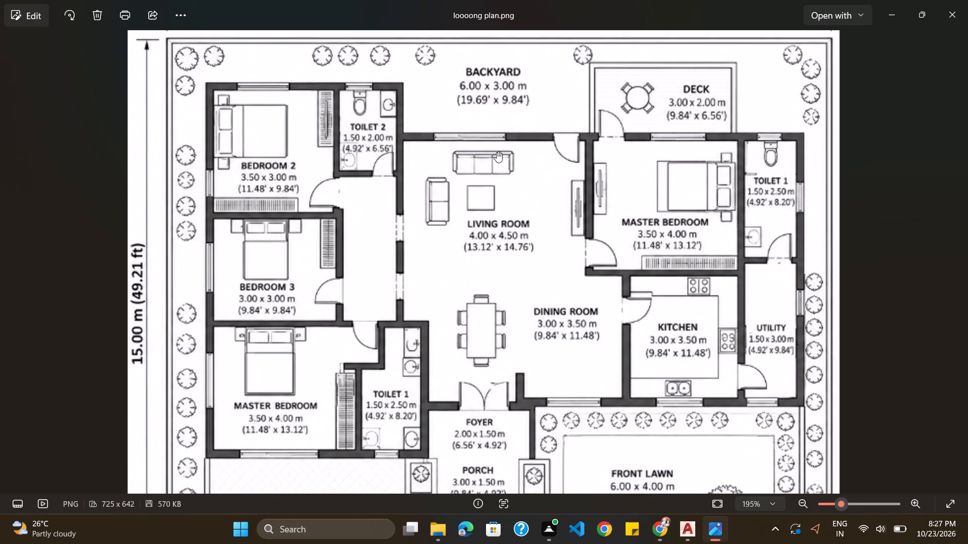
scroll(498, 153, down, 1)
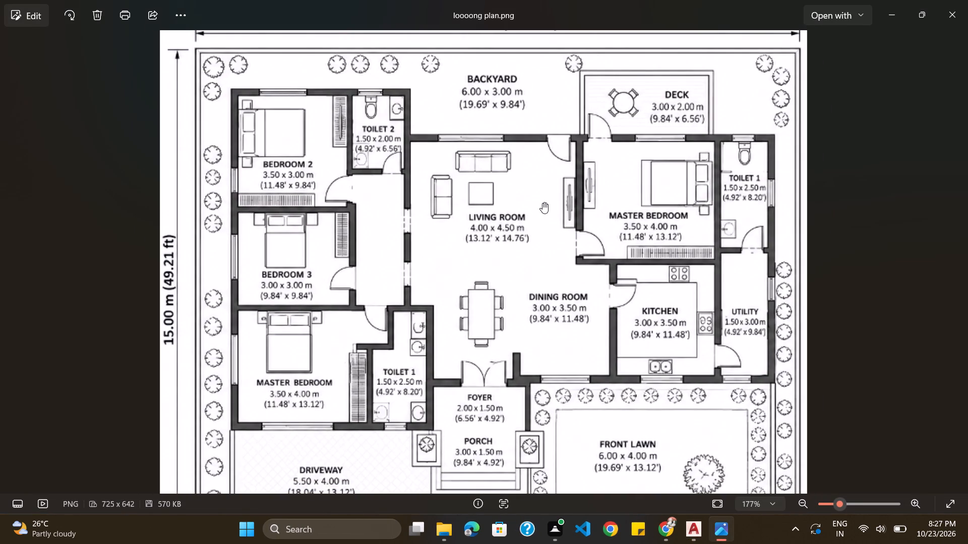
key(alt+Tab)
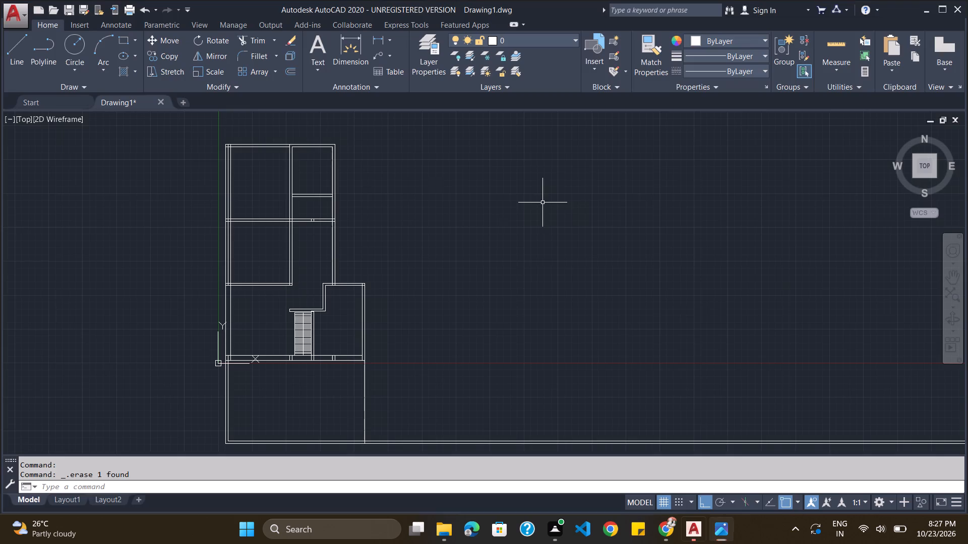
key(alt+Tab)
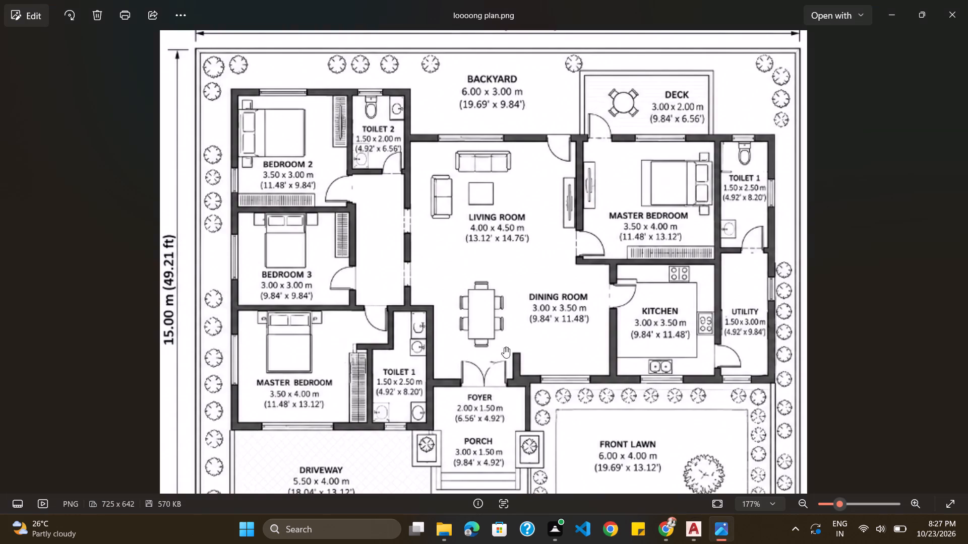
scroll(498, 281, down, 1)
scroll(517, 333, up, 1)
scroll(517, 333, down, 1)
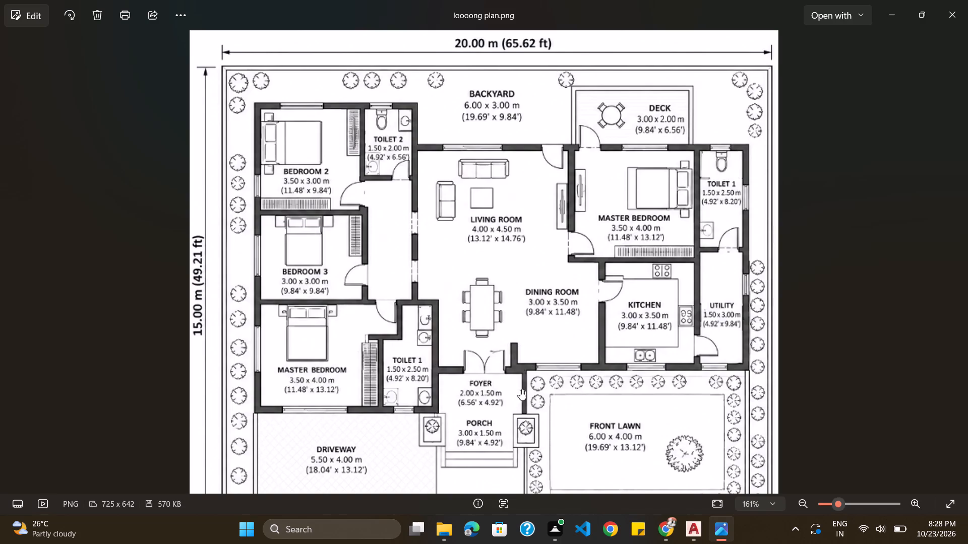
Offset the east wall line of the upper bedroom block 19.69' eastward, checking the size in loooong plan.png.
key(alt+Tab)
click(496, 487)
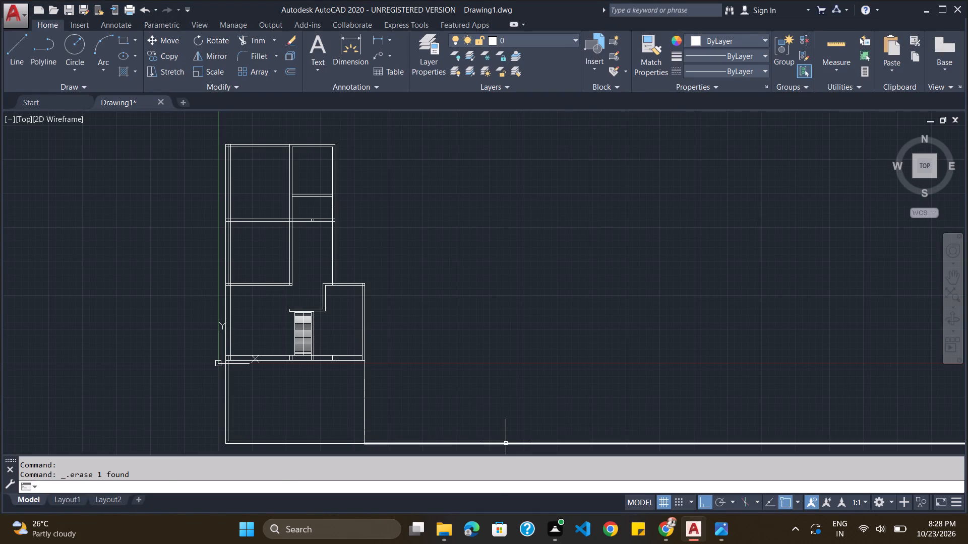
key(o)
key(Return)
text(19)
key(alt+Tab)
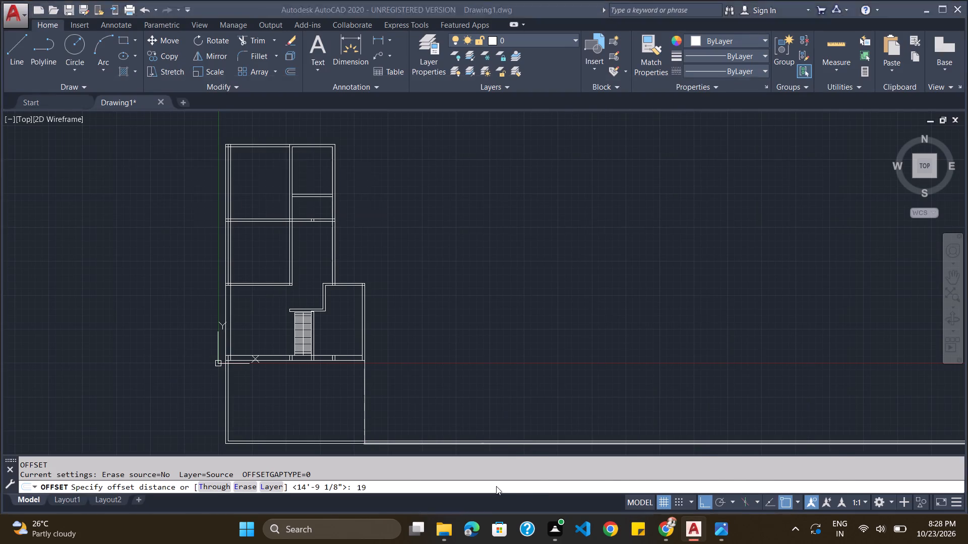
key(alt+Tab)
text(.69)
key(apostrophe)
key(Return)
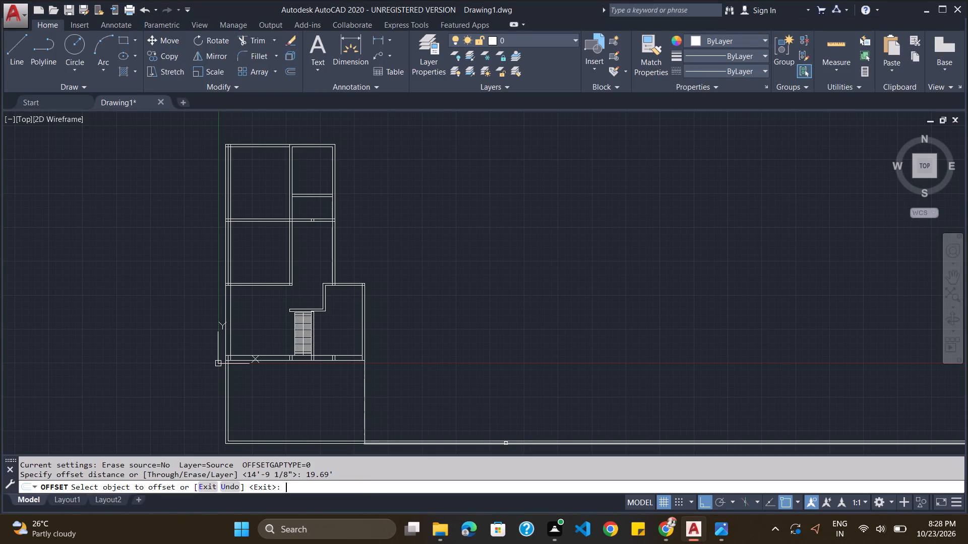
click(332, 179)
click(502, 155)
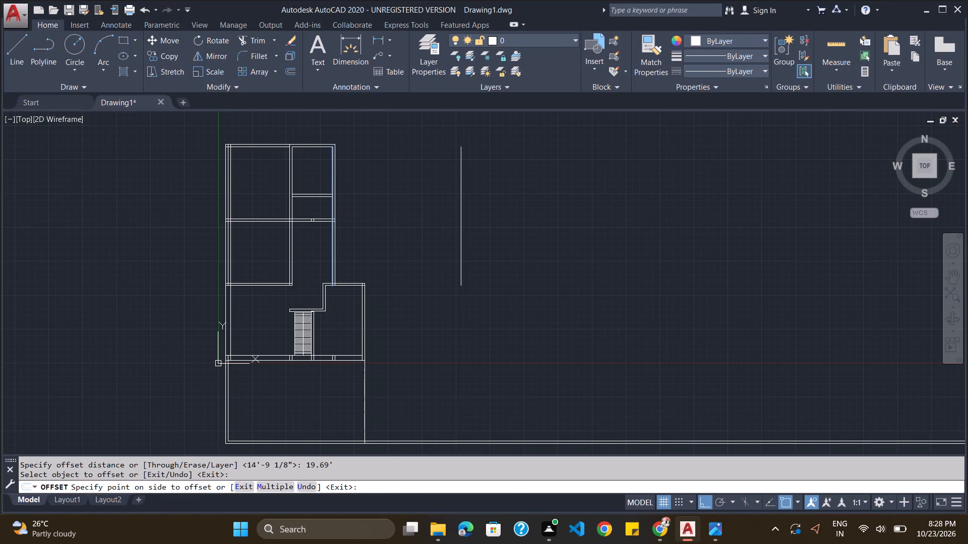
key(alt+Tab)
key(alt+Tab)
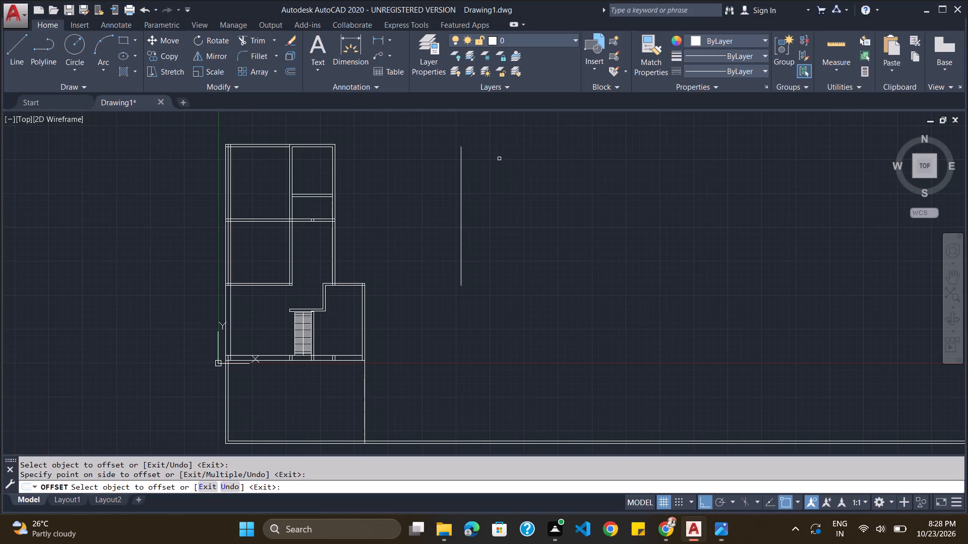
key(Escape)
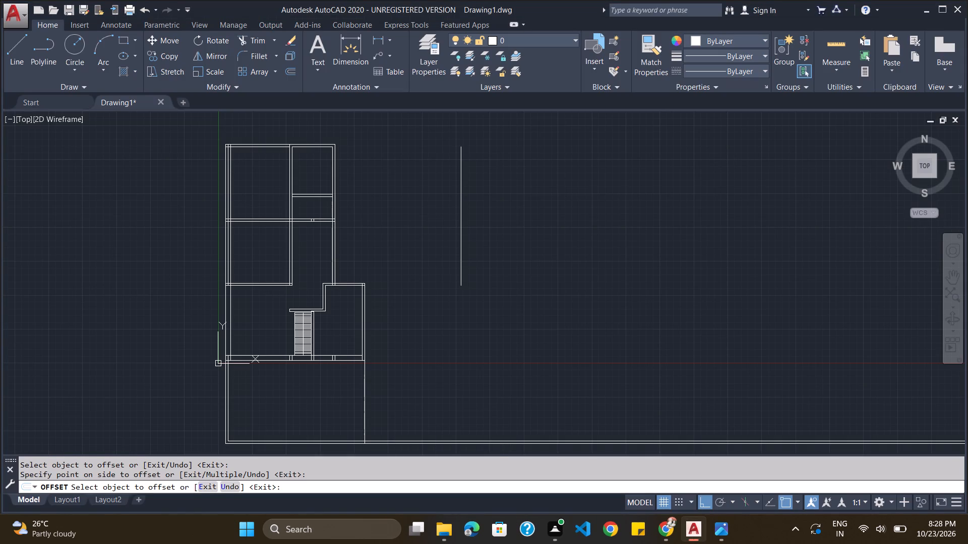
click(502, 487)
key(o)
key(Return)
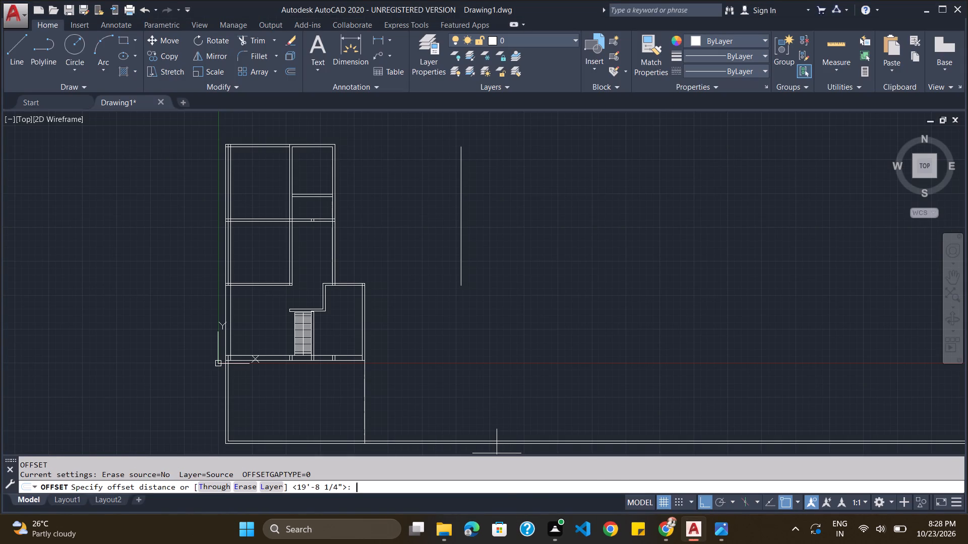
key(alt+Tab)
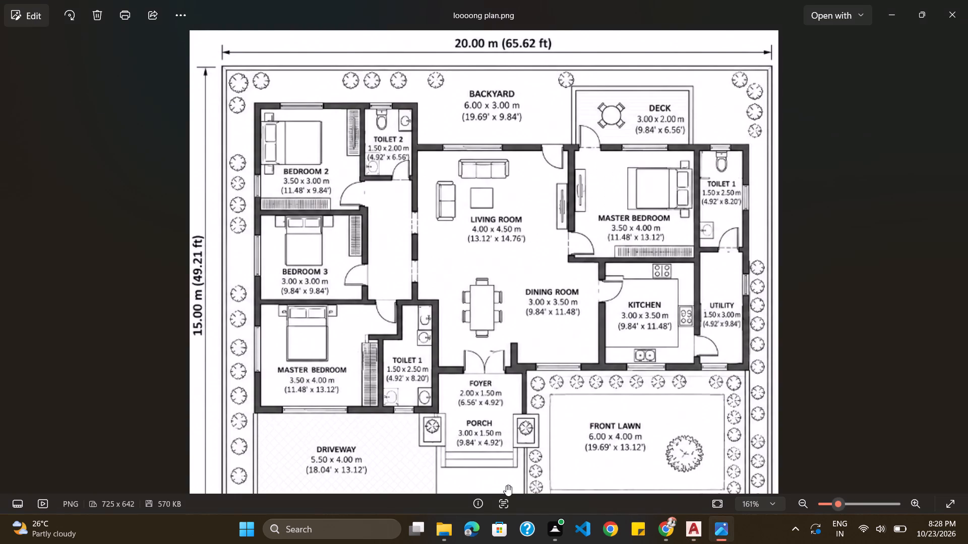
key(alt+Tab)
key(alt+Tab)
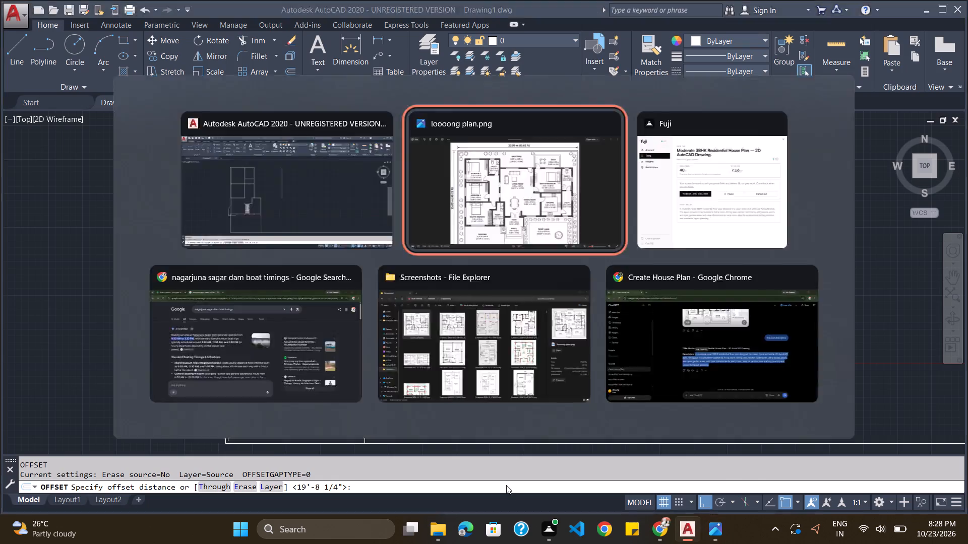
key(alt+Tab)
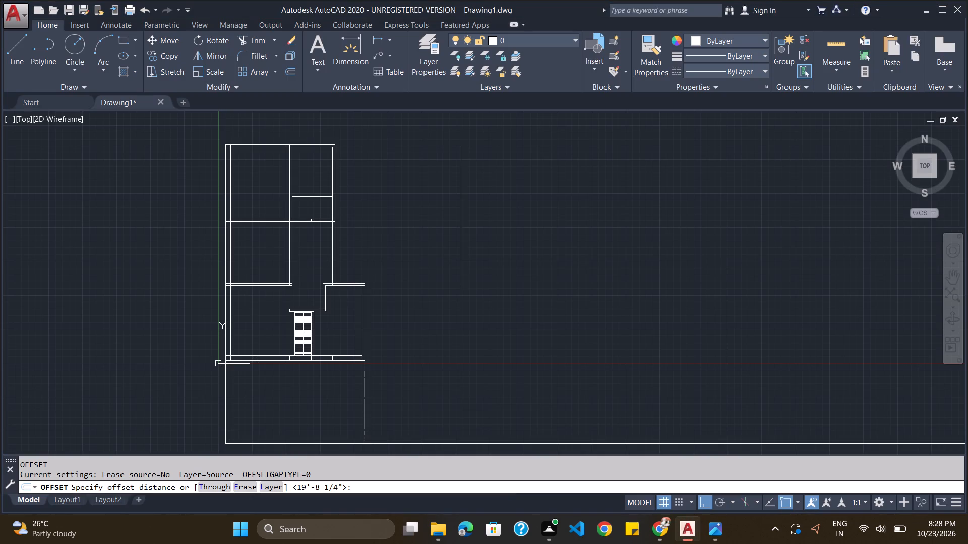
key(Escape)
Offset the new line east of the upper bedroom block 4.5" eastward to give the wall its thickness.
key(o)
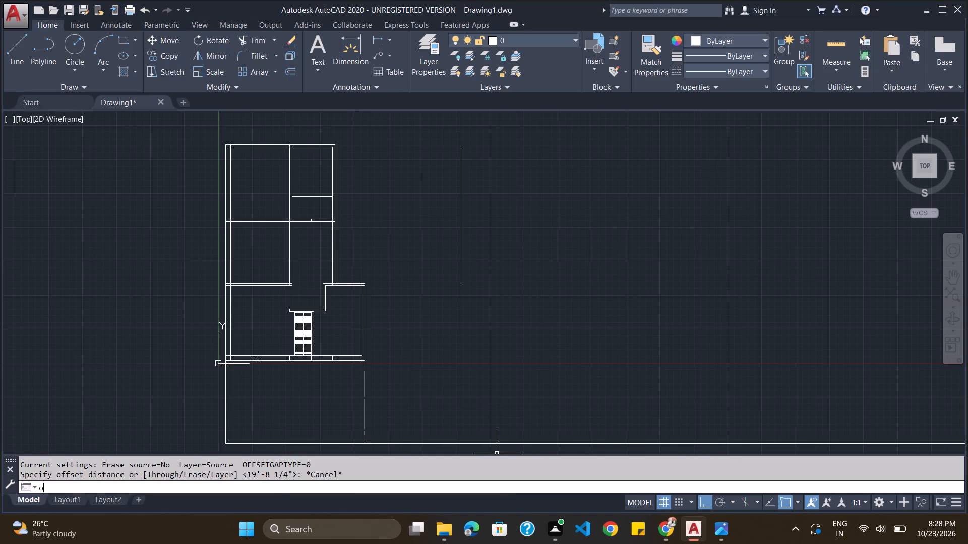
key(Return)
text(40)
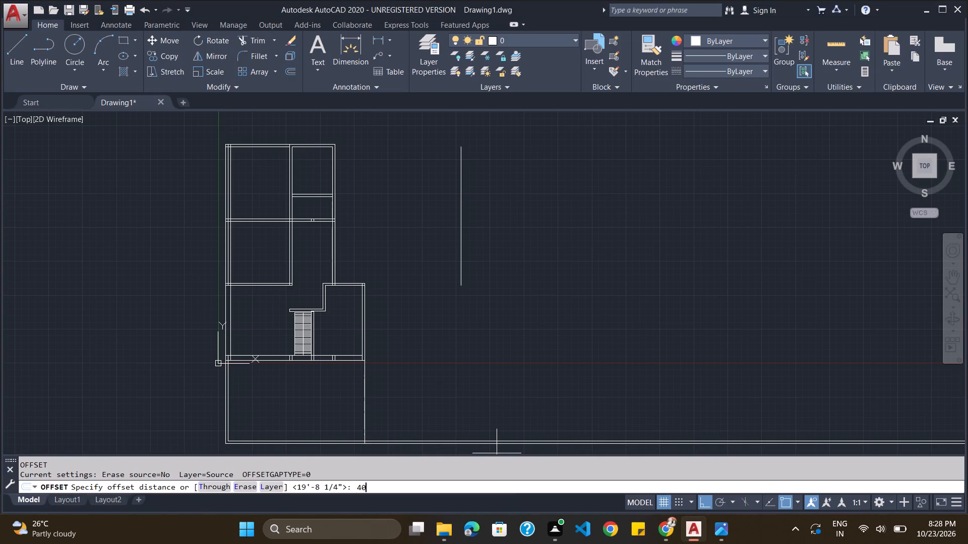
key(BackSpace)
text(.5")
key(Return)
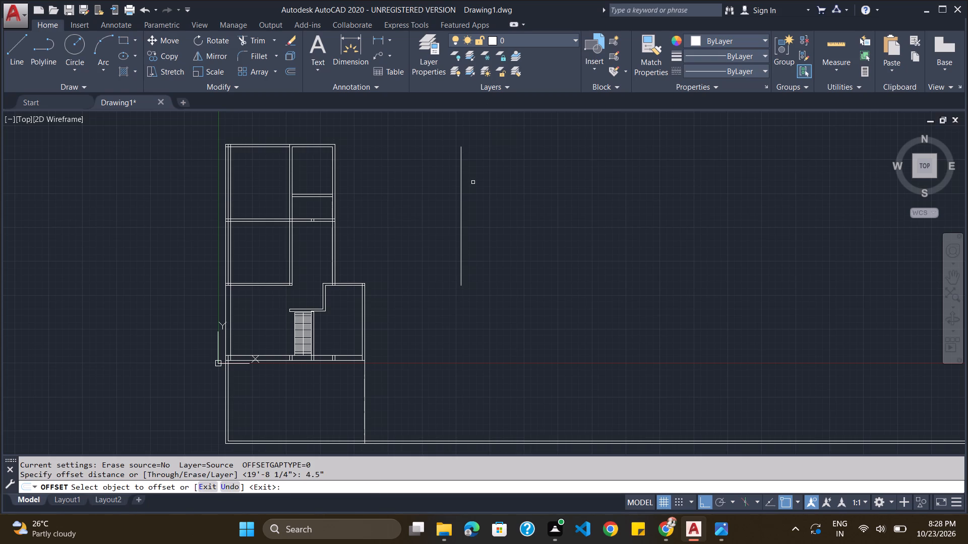
click(461, 209)
click(513, 199)
Examine the backyard, living room and eastern master bedroom in loooong plan.png against the new wall in the drawing.
key(alt+Tab)
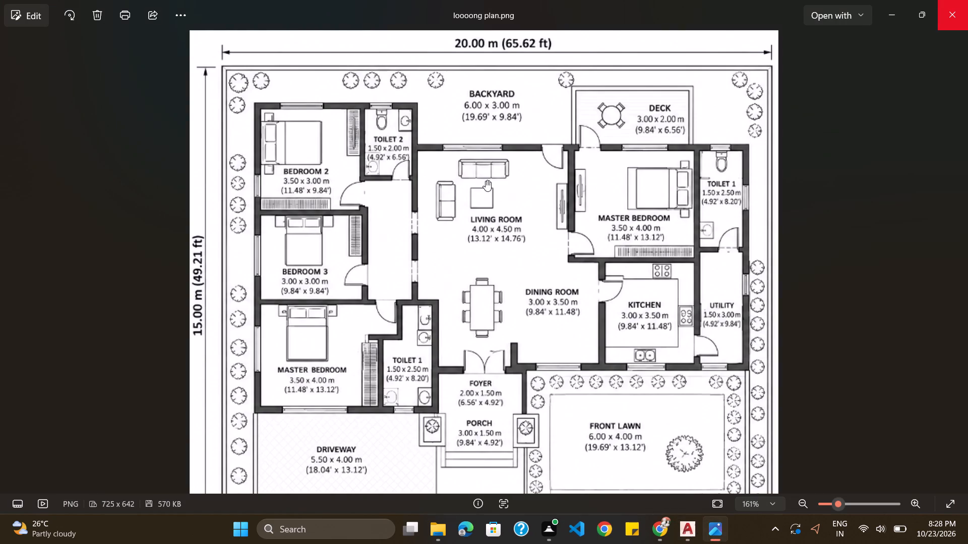
key(alt+Tab)
key(alt+Tab)
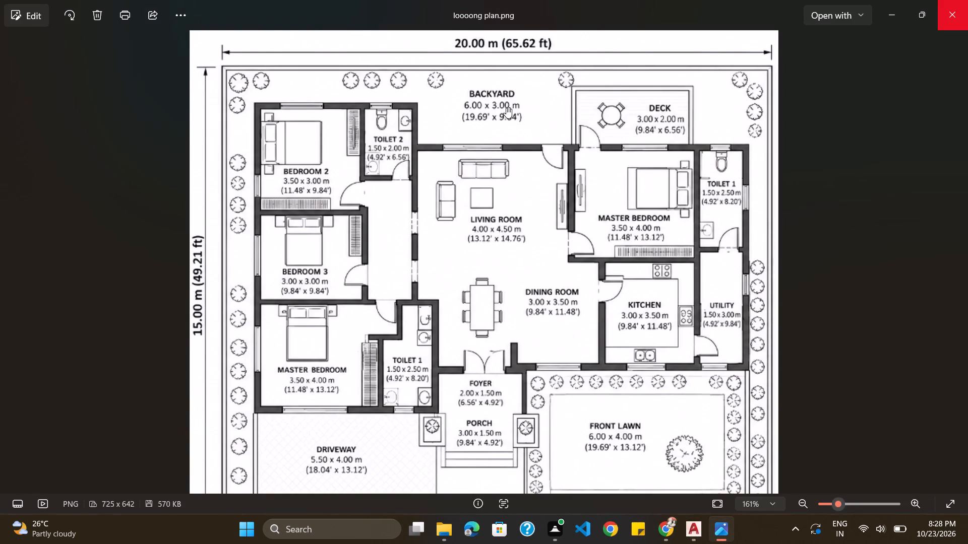
key(alt+Tab)
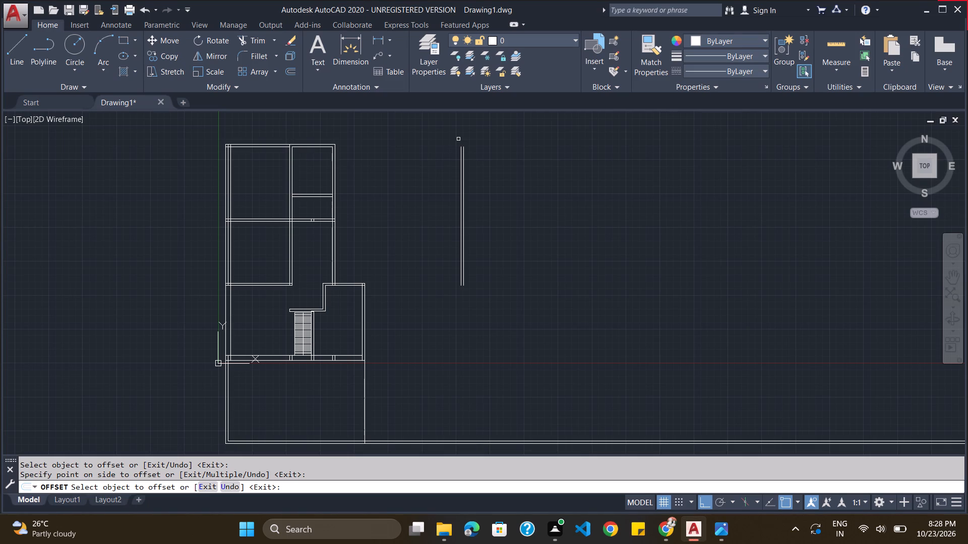
key(alt+Tab)
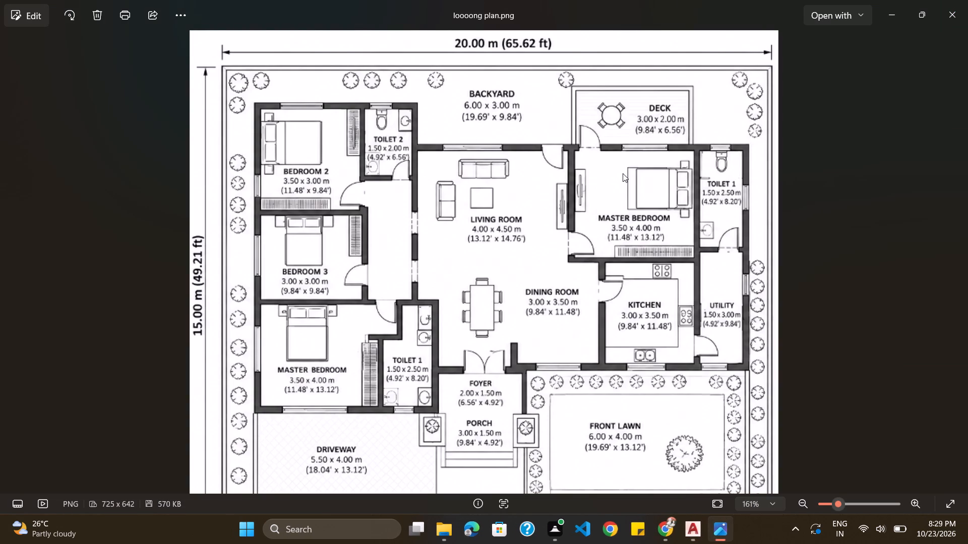
key(alt+Tab)
key(alt+Tab)
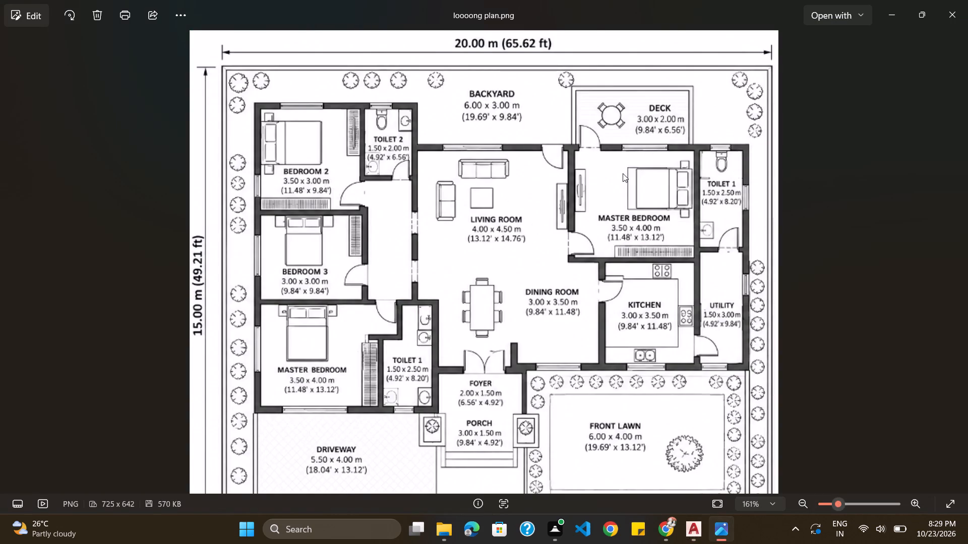
Offset the west line of the wall between the living room and eastern master bedroom 13.12' eastward, checking loooong plan.png.
key(alt+Tab)
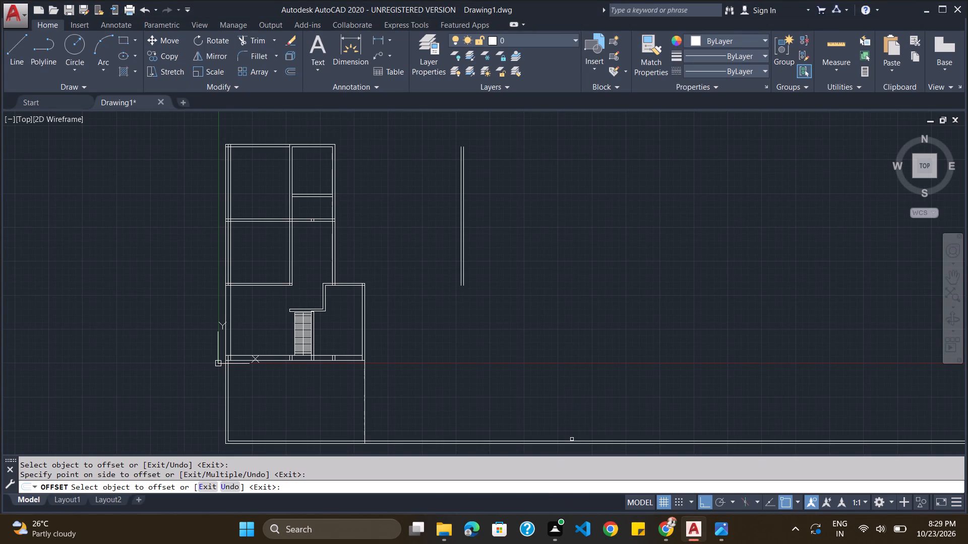
click(560, 486)
key(Escape)
key(o)
key(Return)
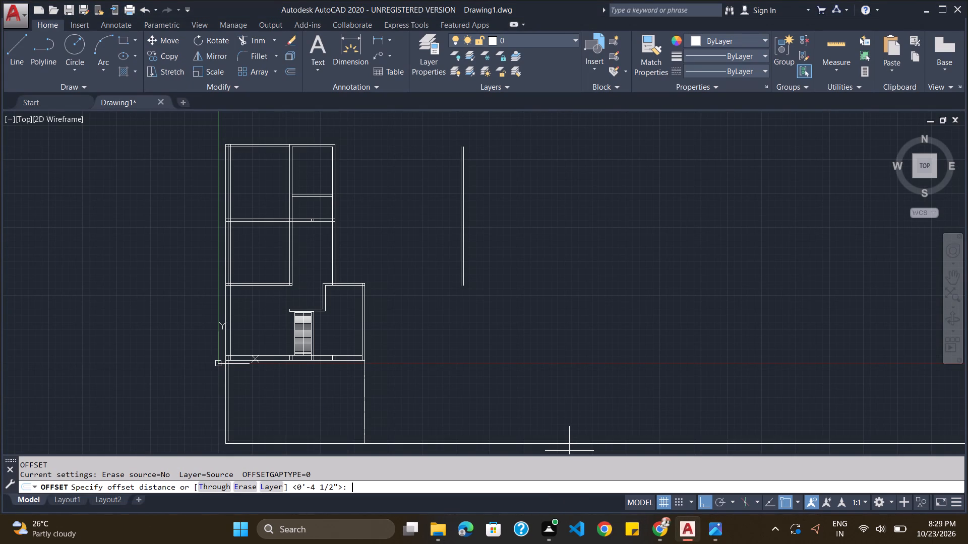
text(13.12)
key(apostrophe)
key(Return)
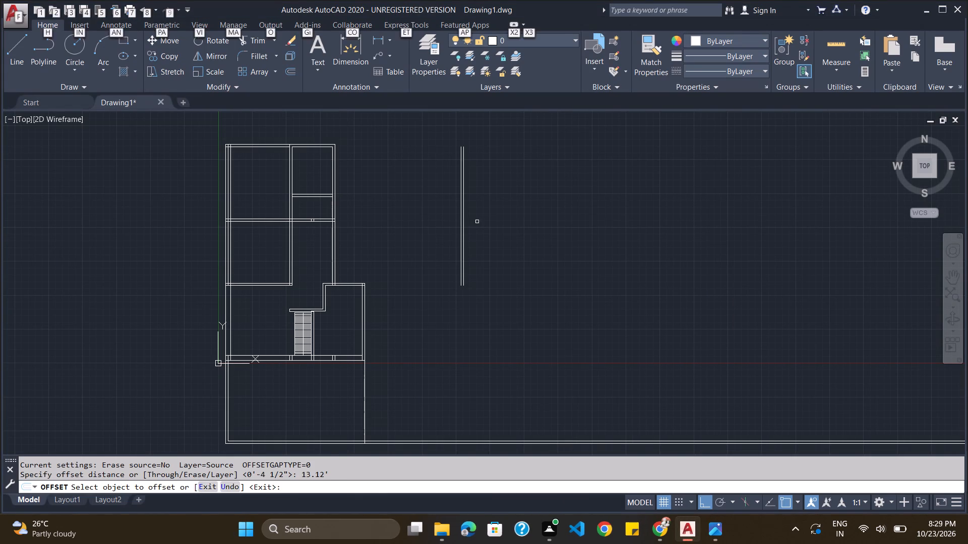
key(alt+Tab)
key(alt+Tab)
click(460, 212)
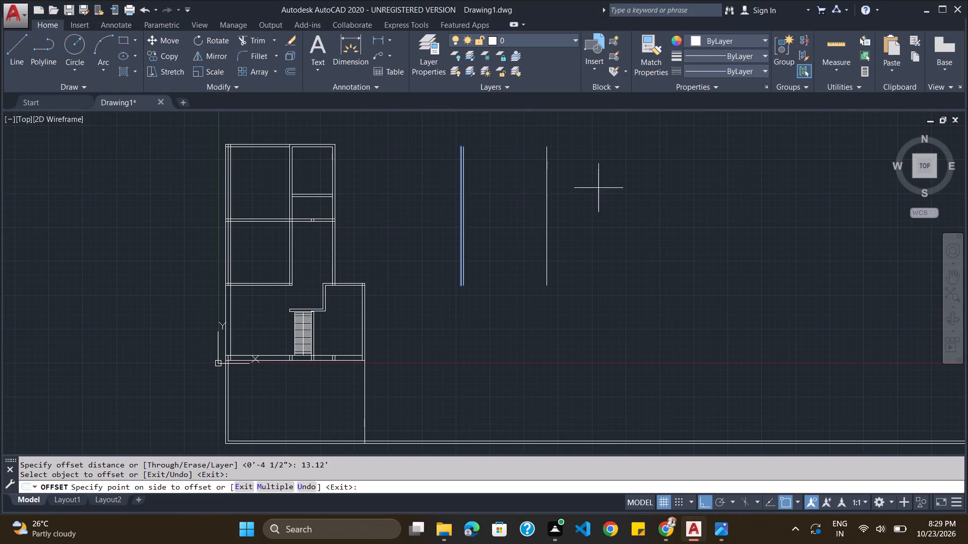
click(598, 188)
key(alt+Tab)
key(alt+Tab)
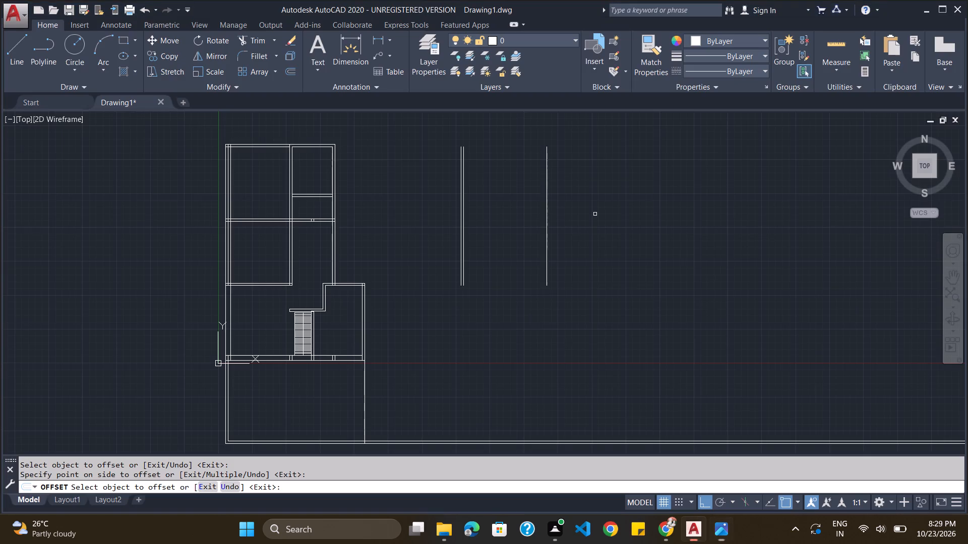
key(alt+Tab)
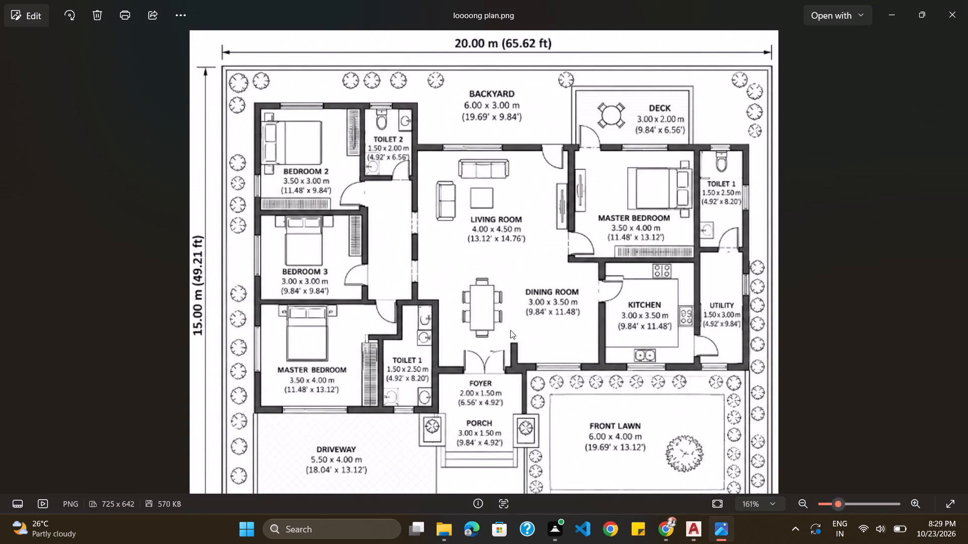
key(alt+Tab)
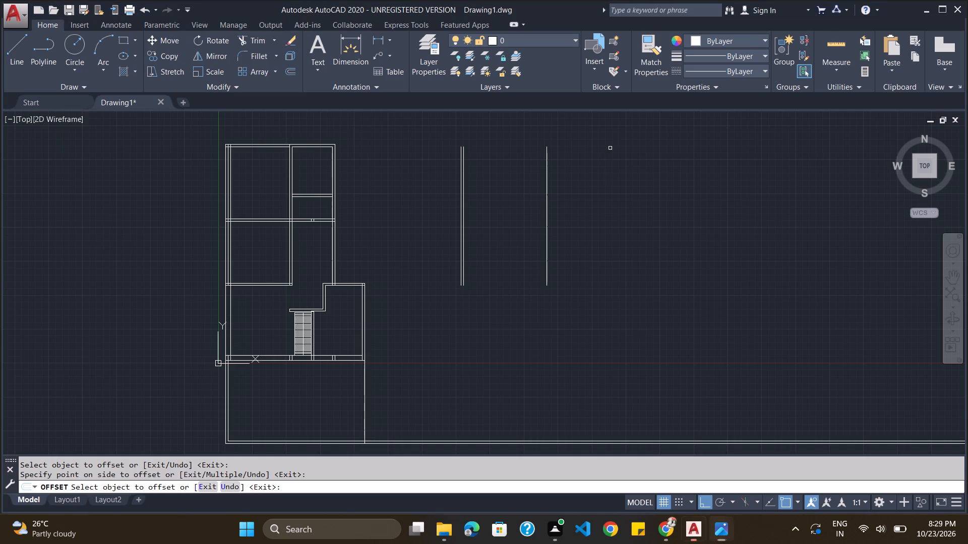
click(504, 489)
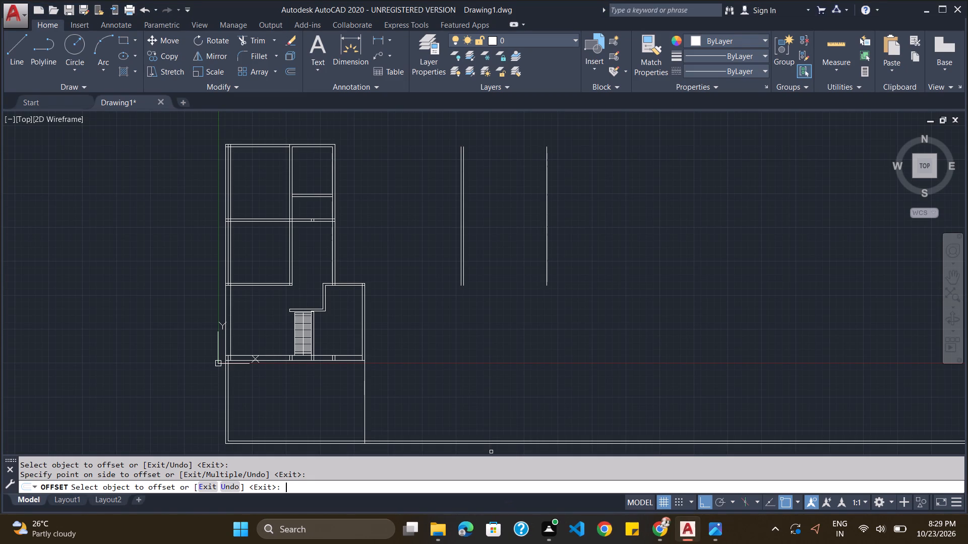
key(Escape)
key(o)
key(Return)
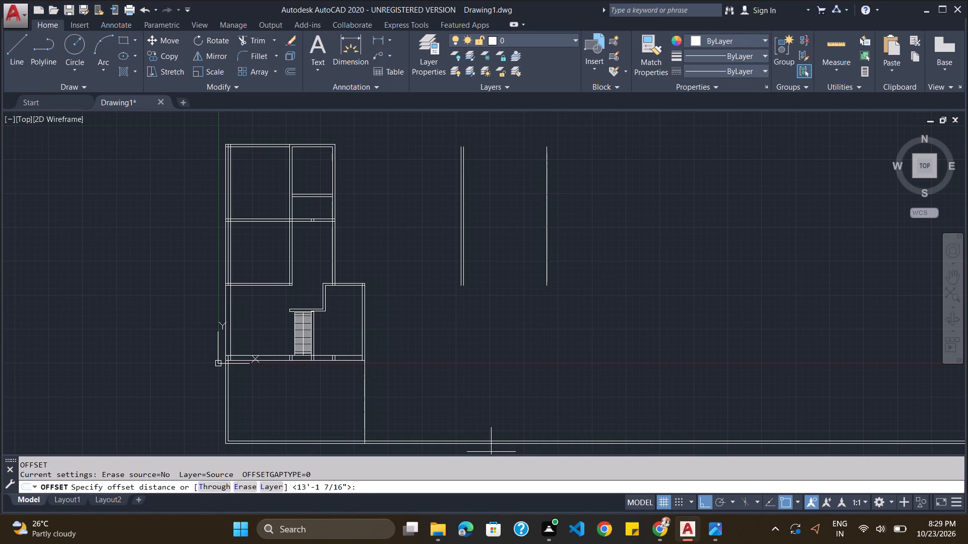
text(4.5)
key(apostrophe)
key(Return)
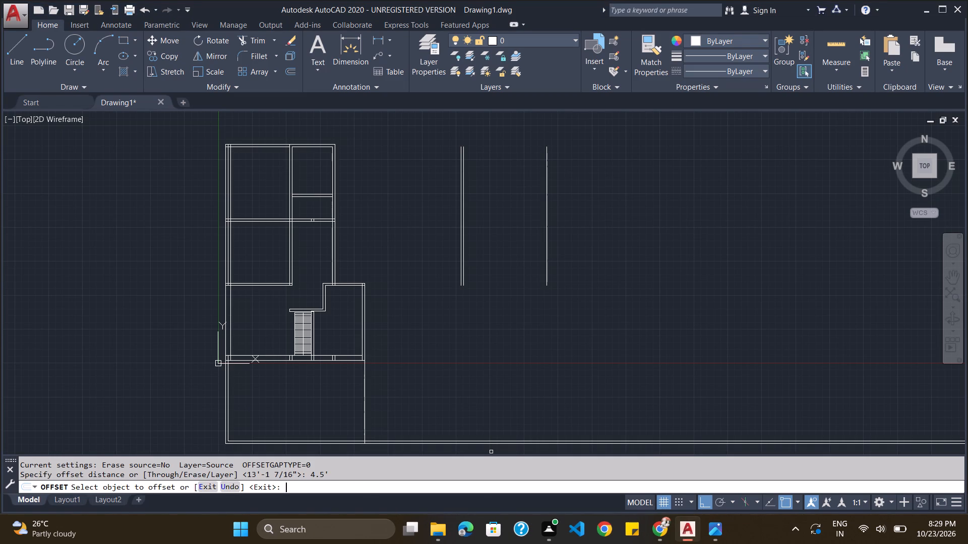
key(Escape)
Offset the easternmost vertical line 4.5" eastward to give the eastern master bedroom's east wall its thickness.
key(o)
key(Return)
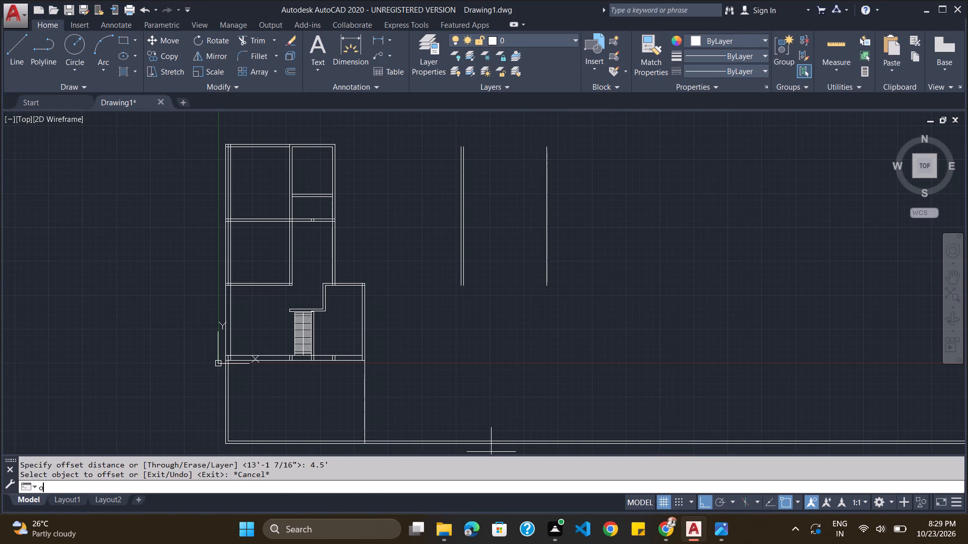
text(4.5")
key(Return)
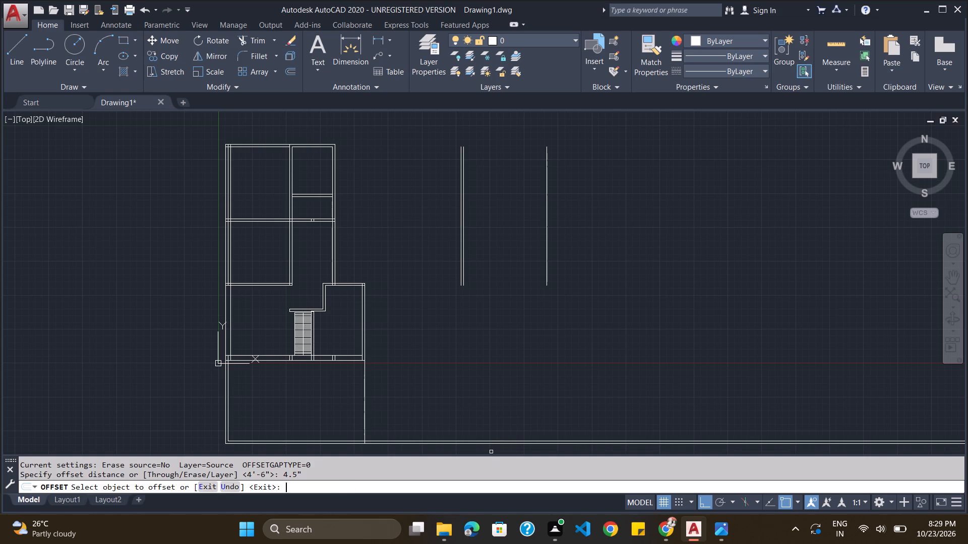
click(546, 243)
click(572, 232)
scroll(586, 217, down, 2)
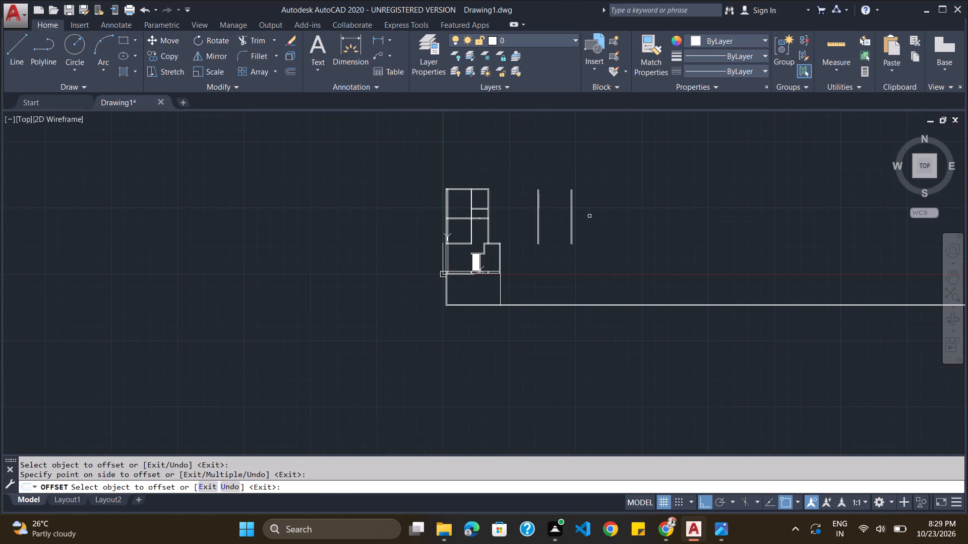
Examine the eastern master bedroom, Toilet 1, kitchen and utility layout and sizes in loooong plan.png against the drawing.
key(alt+Tab)
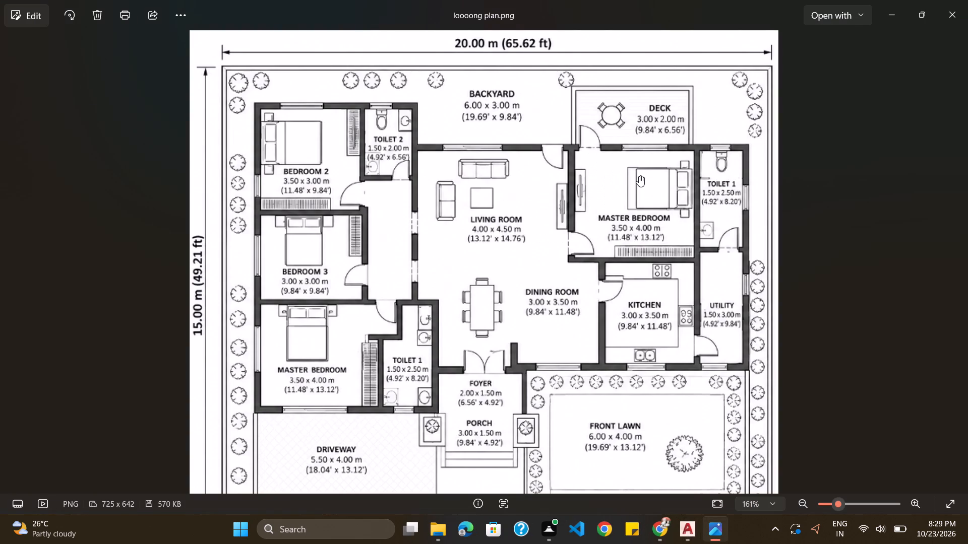
key(alt+Tab)
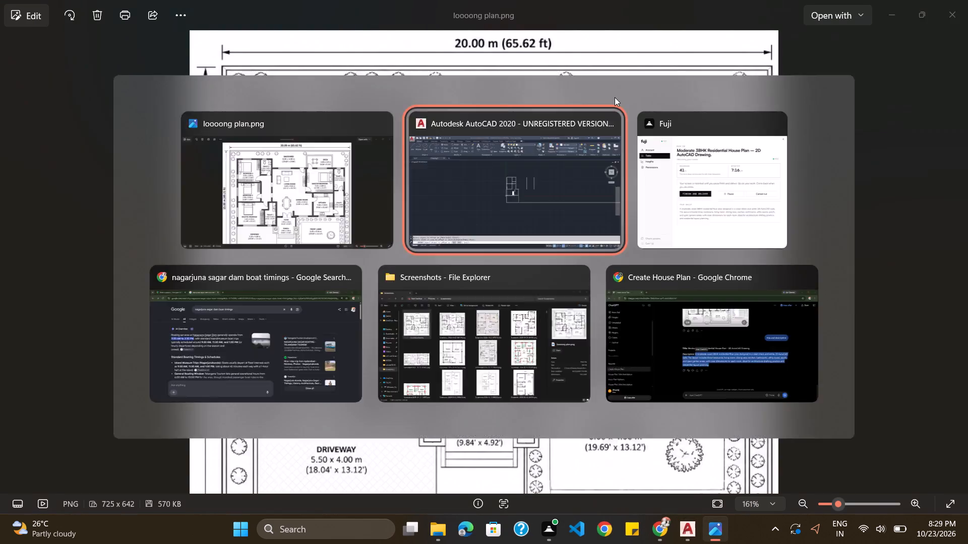
key(alt+Tab)
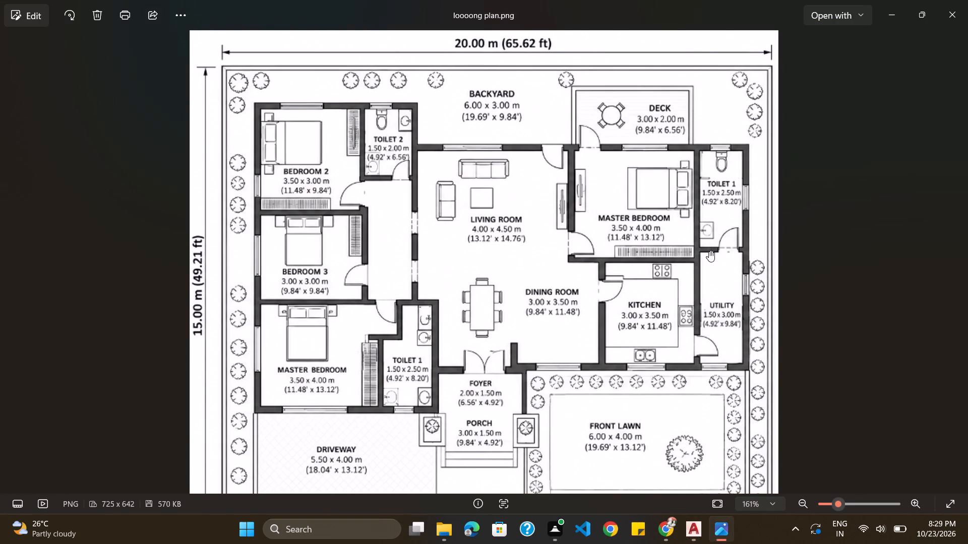
key(alt+Tab)
key(alt+Tab)
key(alt+Tab)
key(alt+Tab)
key(alt+Tab)
key(alt+Tab)
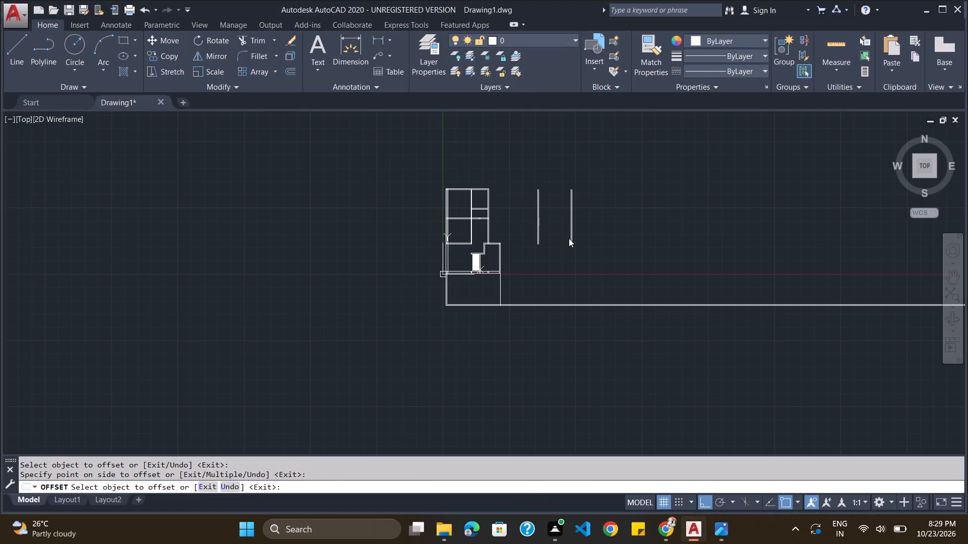
scroll(576, 283, down, 3)
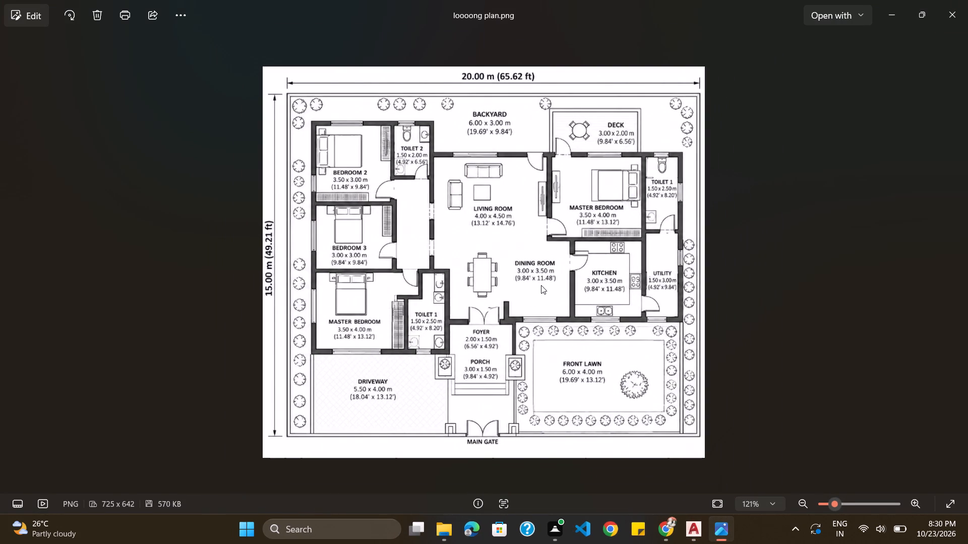
key(alt+Tab)
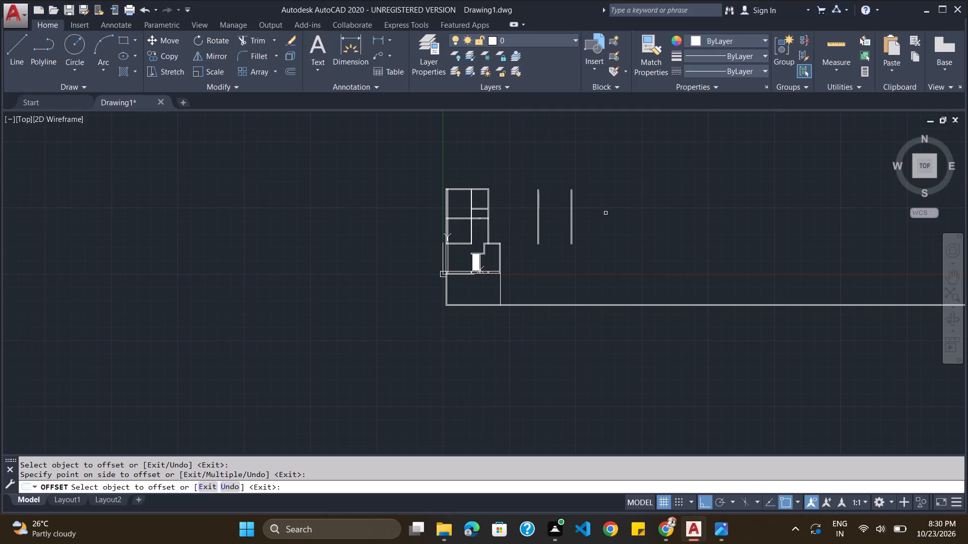
key(alt+Tab)
scroll(609, 224, up, 5)
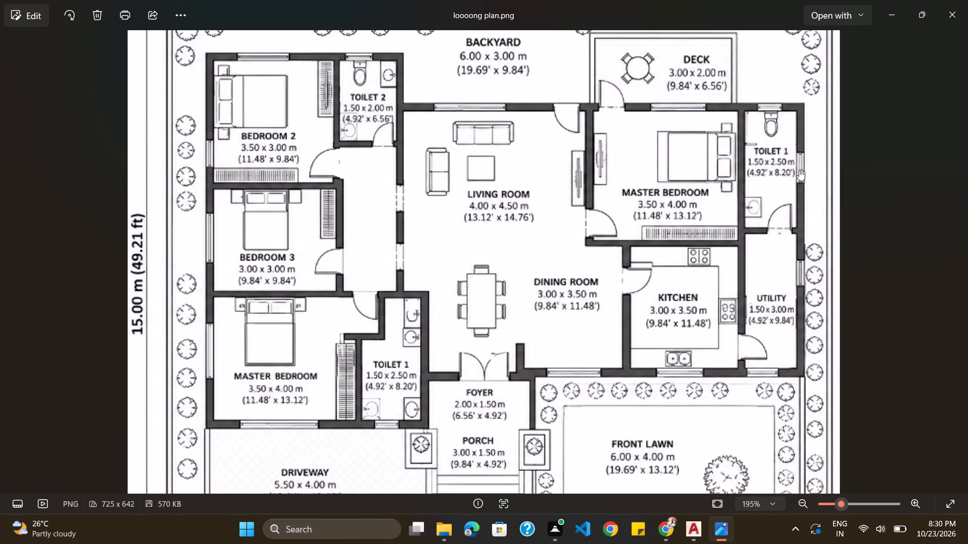
Offset the west line of the eastern master bedroom's east wall 4.92' eastward for the Toilet 1 width, checking loooong plan.png.
key(alt+Tab)
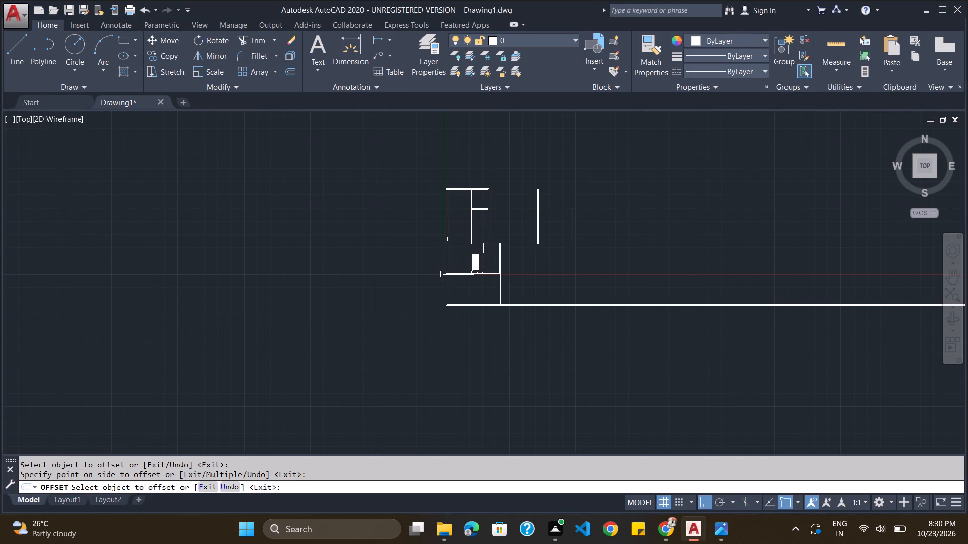
click(572, 485)
key(grave)
key(Escape)
key(Escape)
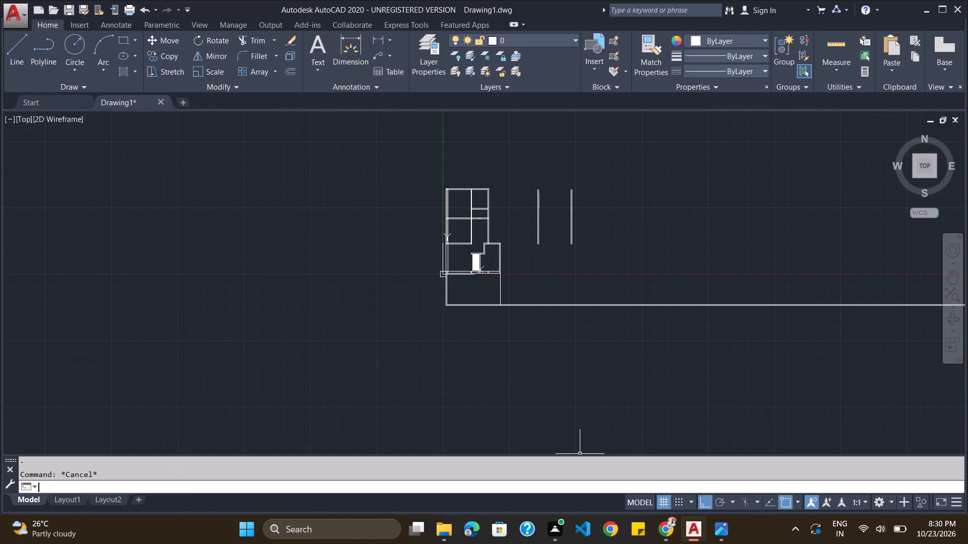
key(o)
key(Return)
text(4.)
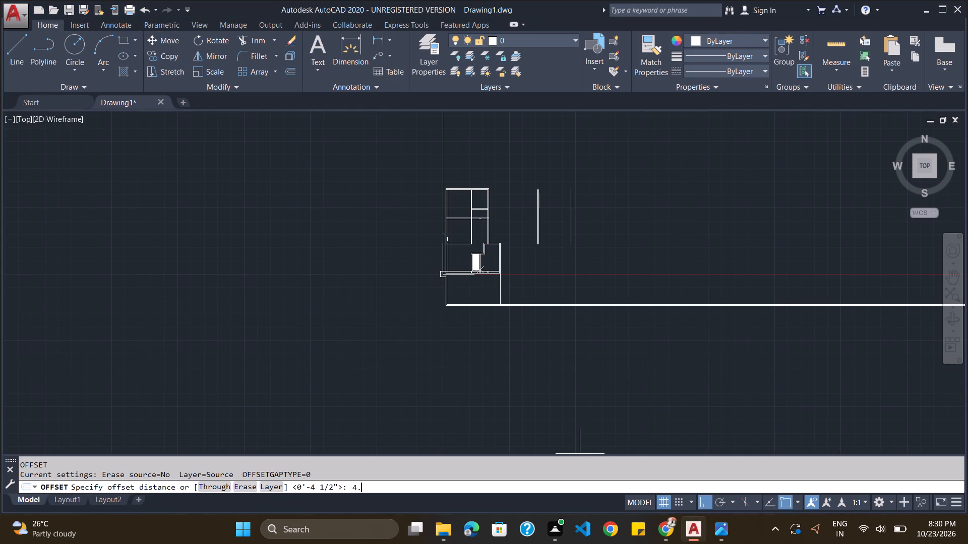
text(92)
key(apostrophe)
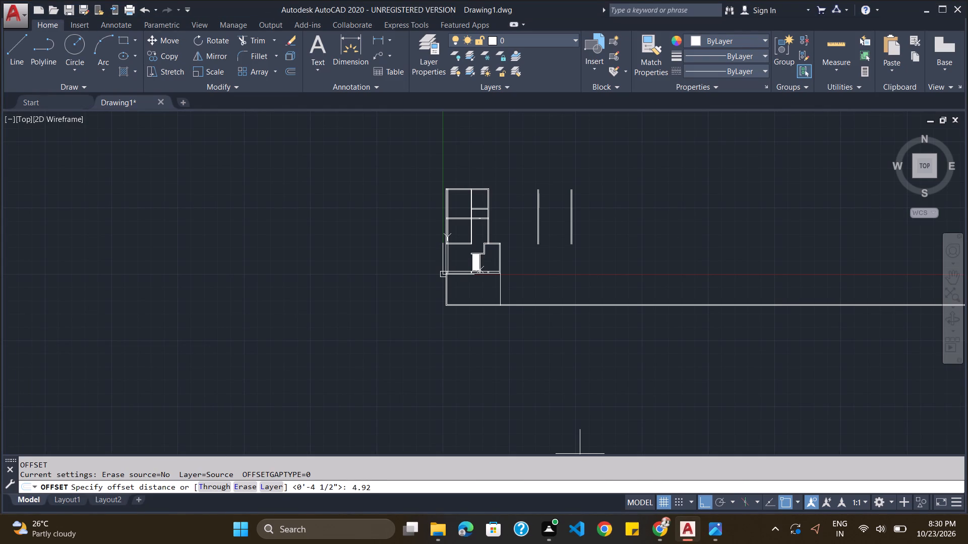
key(Return)
key(alt+Tab)
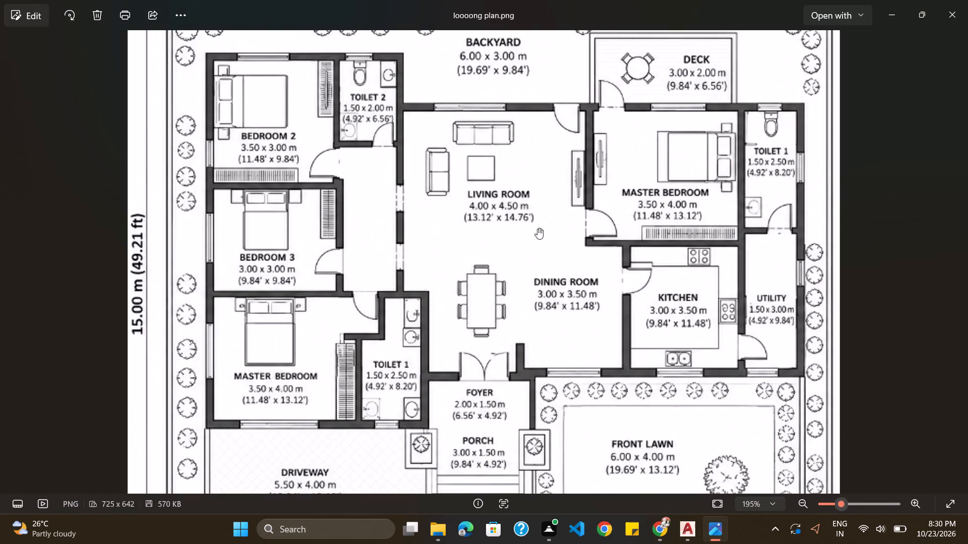
key(alt+Tab)
scroll(565, 227, up, 4)
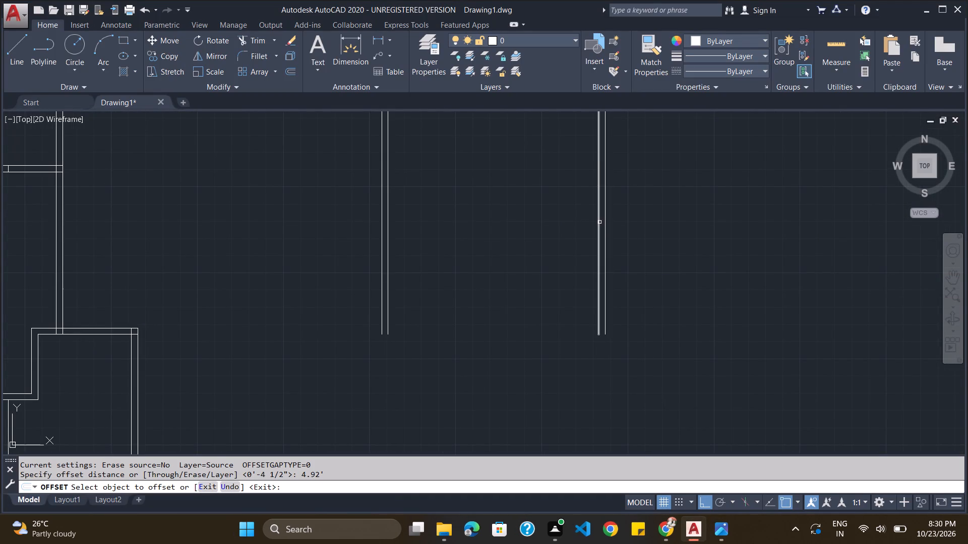
click(598, 222)
click(711, 216)
key(alt+Tab)
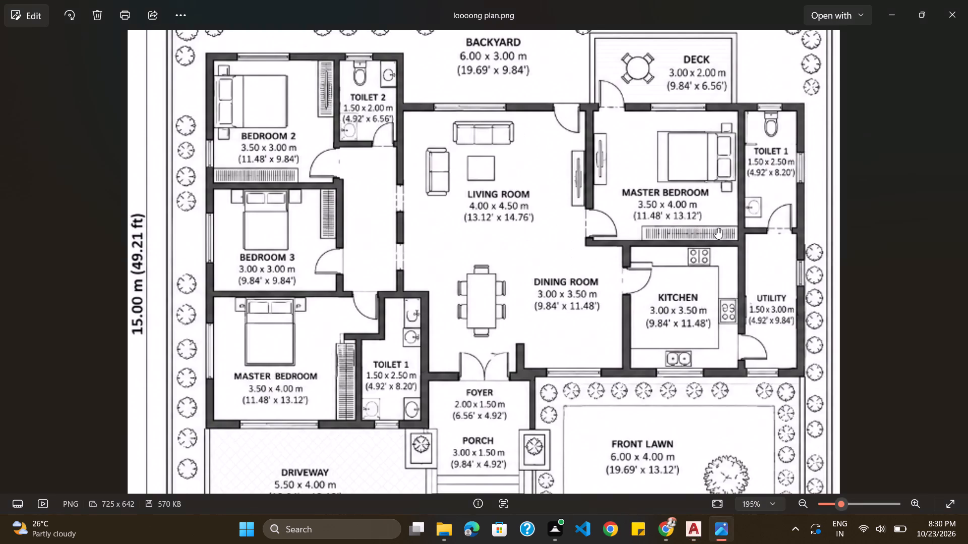
key(alt+Tab)
key(Escape)
Offset the line on the east side of Toilet 1 9" eastward to give the outer east wall its thickness.
click(568, 491)
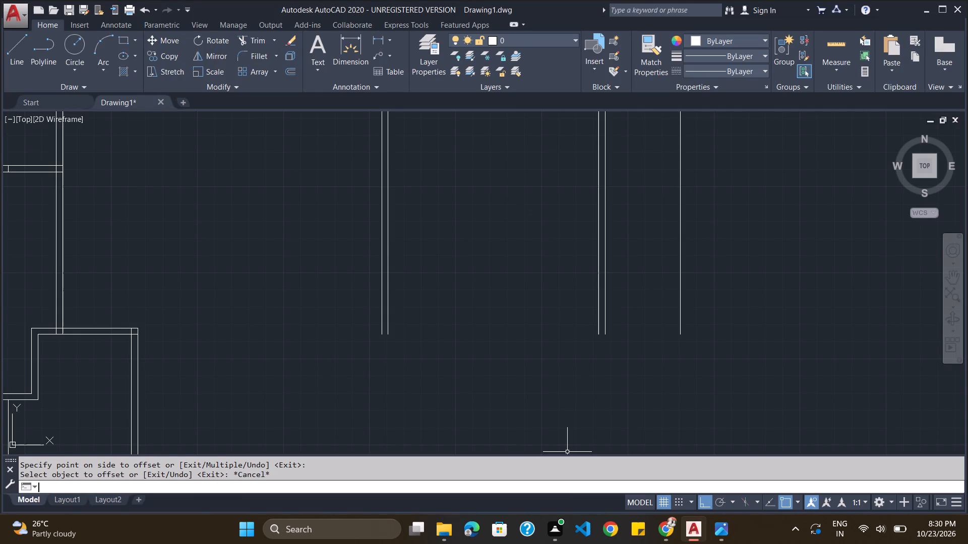
key(o)
key(Return)
key(4)
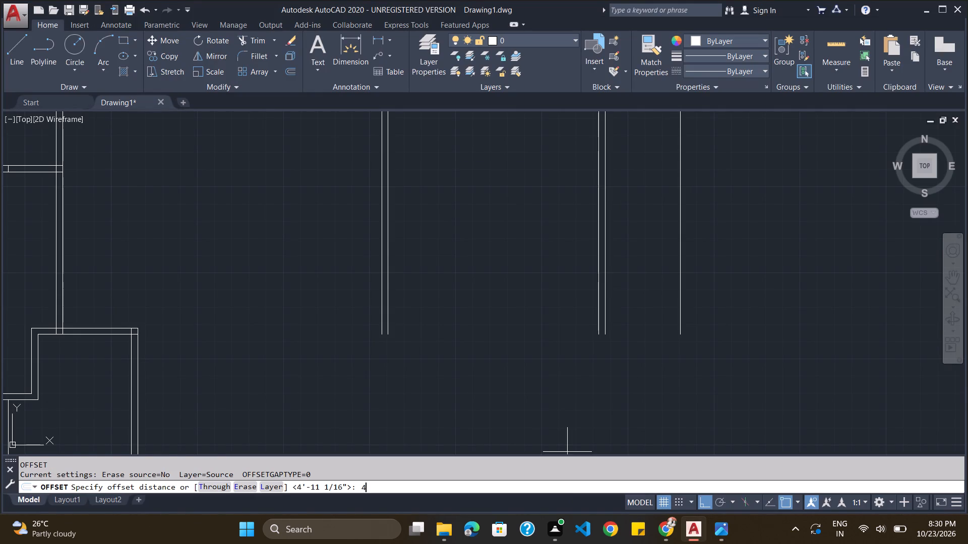
key(BackSpace)
key(9)
key(apostrophe)
key(BackSpace)
key(shift+quotedbl)
key(Return)
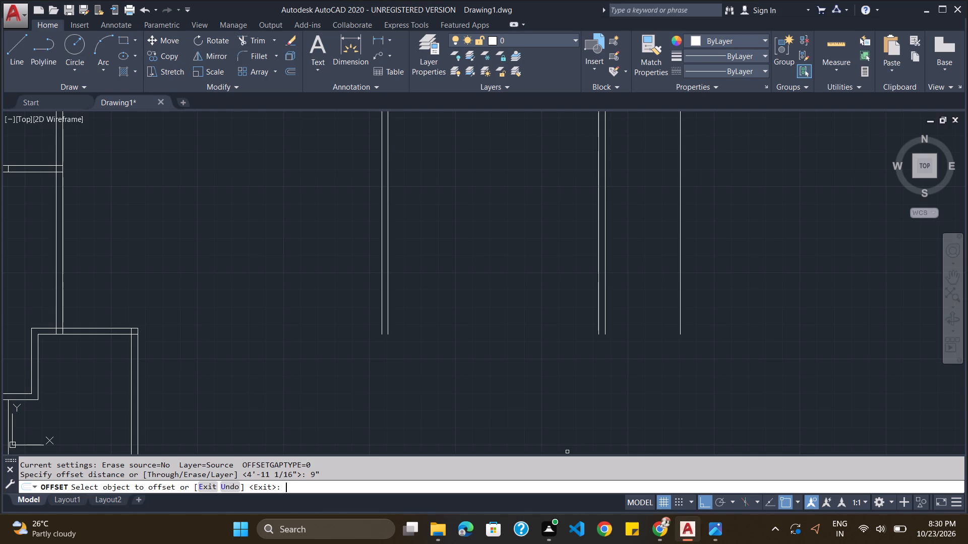
click(681, 262)
click(726, 253)
scroll(712, 254, down, 5)
scroll(696, 199, up, 3)
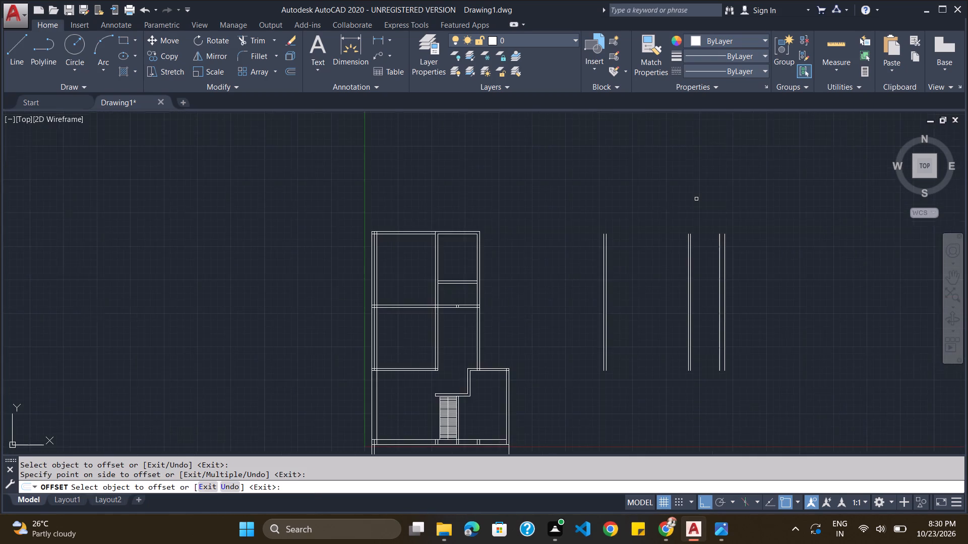
Examine the living room, dining room and eastern master bedroom walls in loooong plan.png against the drawing.
scroll(772, 314, up, 2)
scroll(772, 314, down, 3)
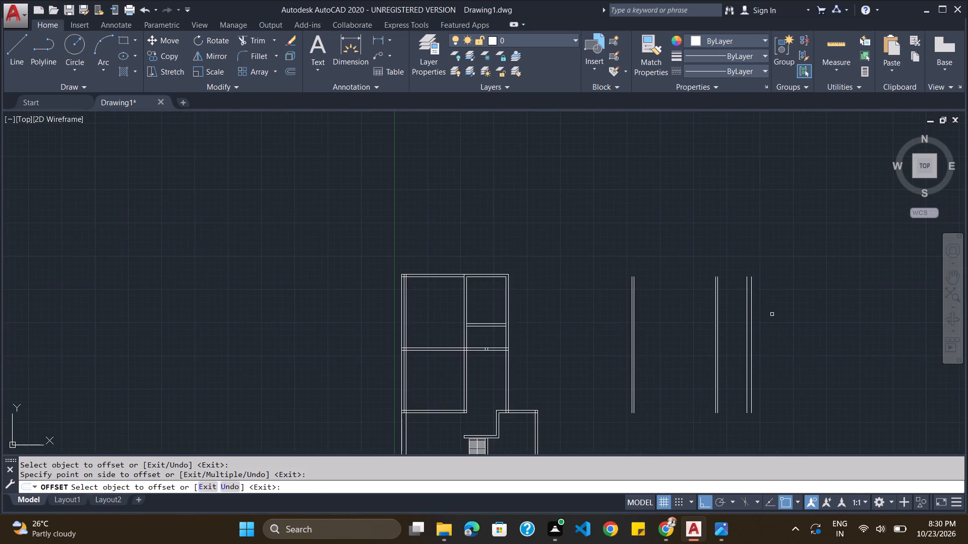
scroll(771, 315, down, 2)
scroll(773, 381, up, 3)
scroll(774, 382, down, 2)
key(alt+Tab)
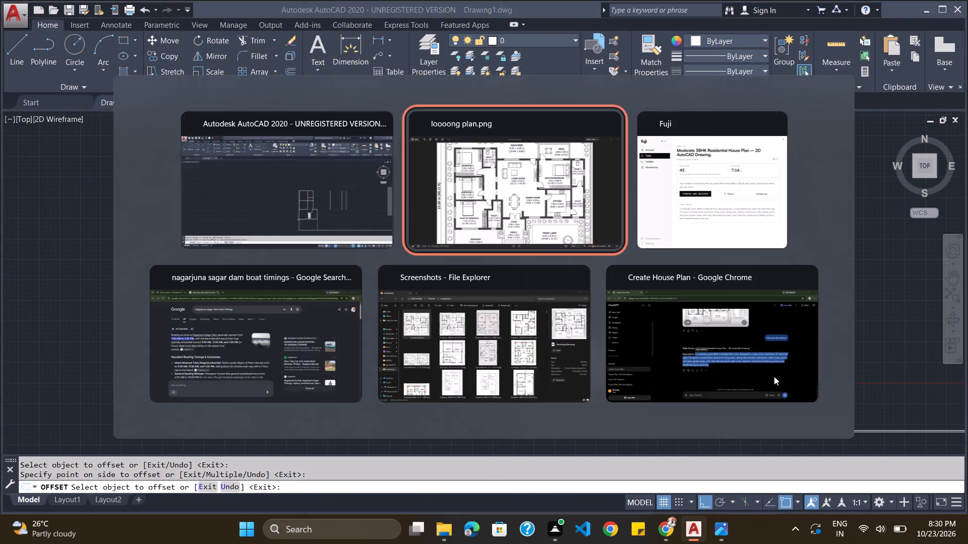
scroll(759, 228, down, 1)
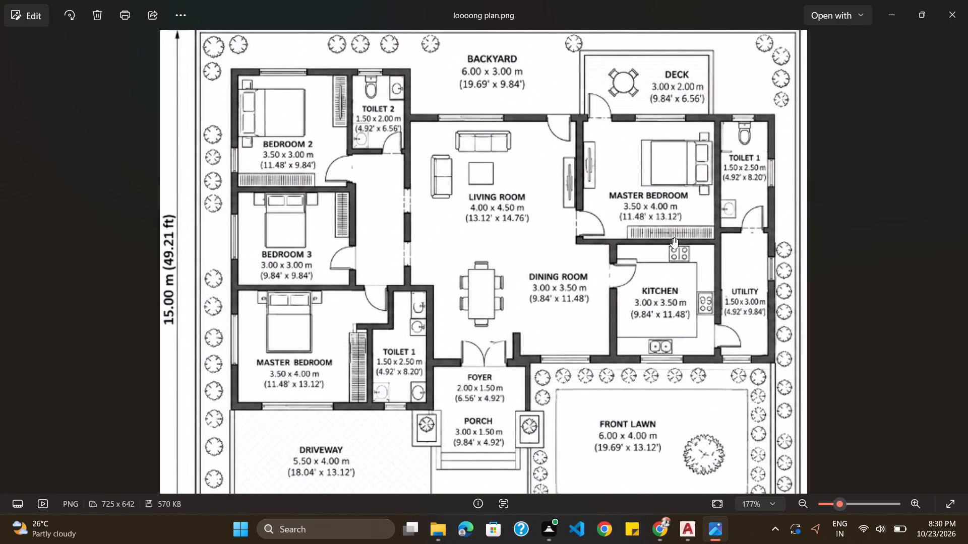
key(alt+Tab)
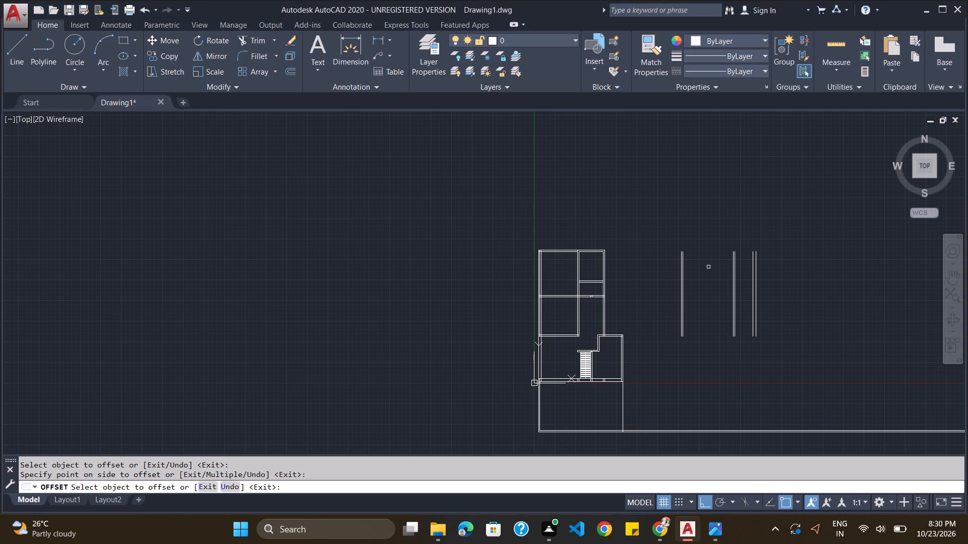
key(alt+Tab)
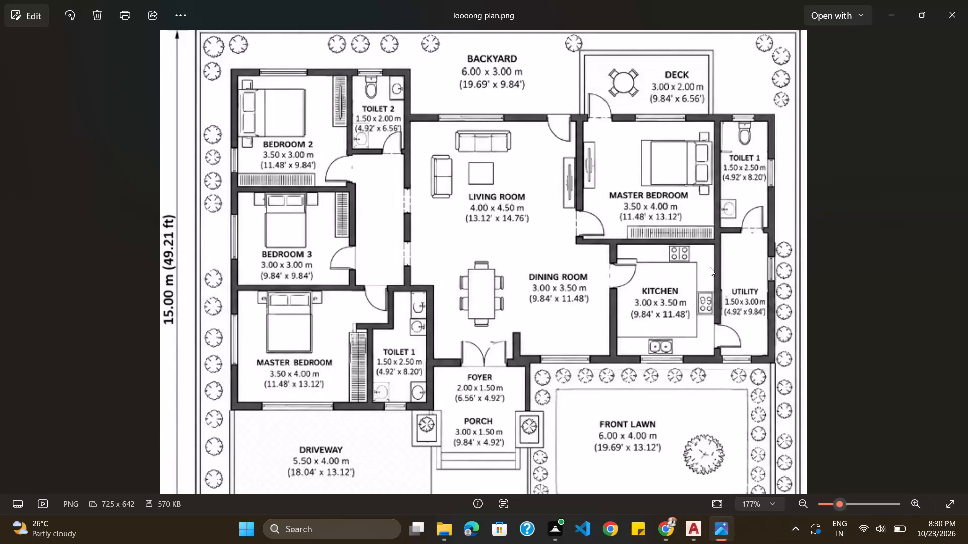
key(alt+Tab)
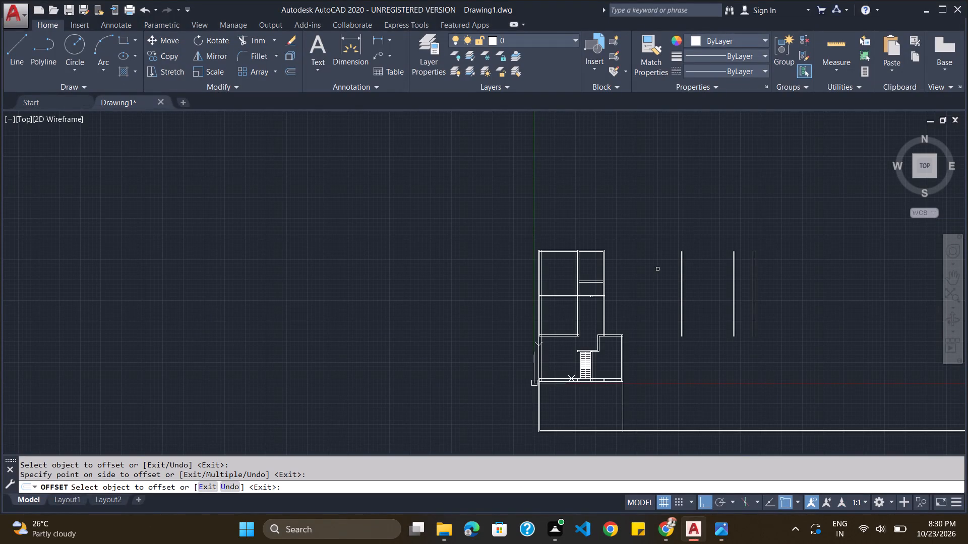
scroll(706, 346, up, 2)
scroll(704, 340, down, 2)
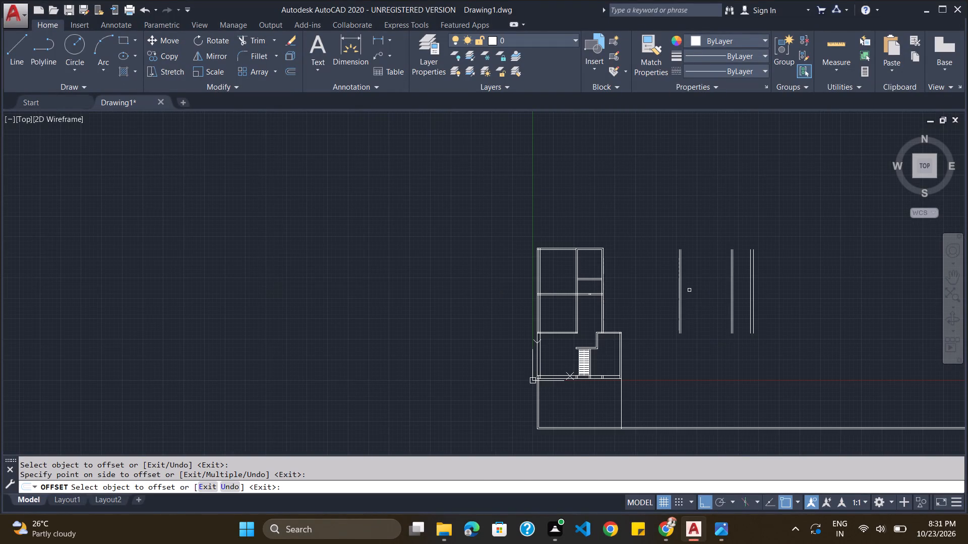
scroll(688, 285, up, 1)
key(alt+Tab)
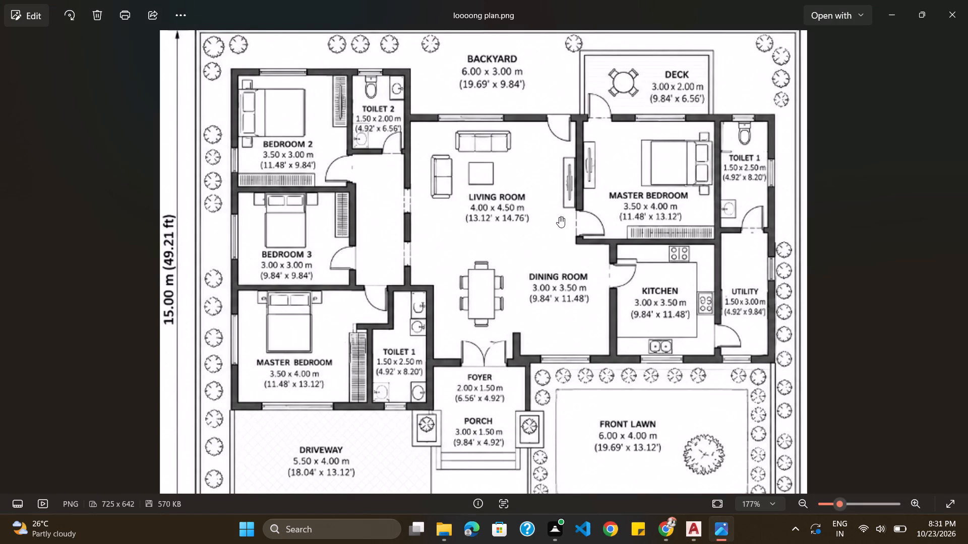
key(alt+Tab)
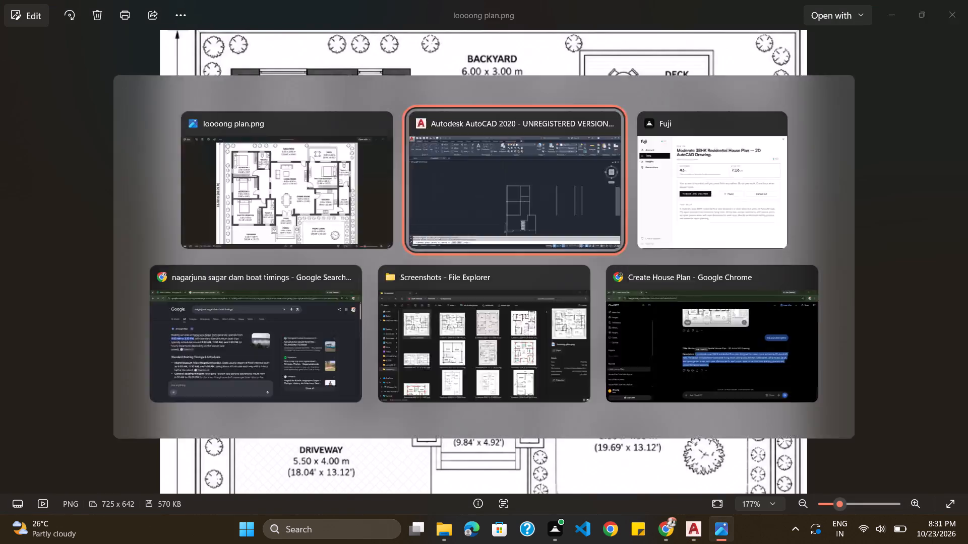
key(alt+Tab)
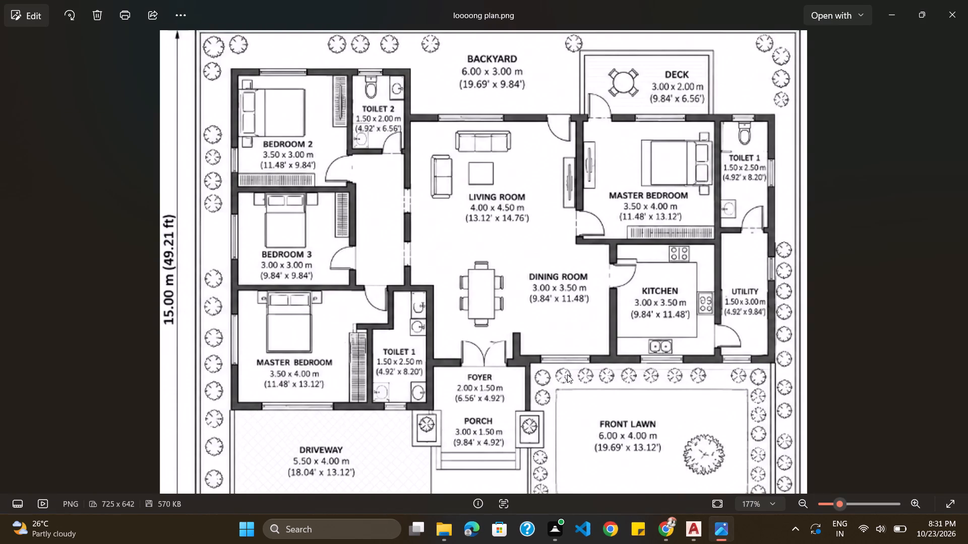
key(alt+Tab)
key(alt+Tab)
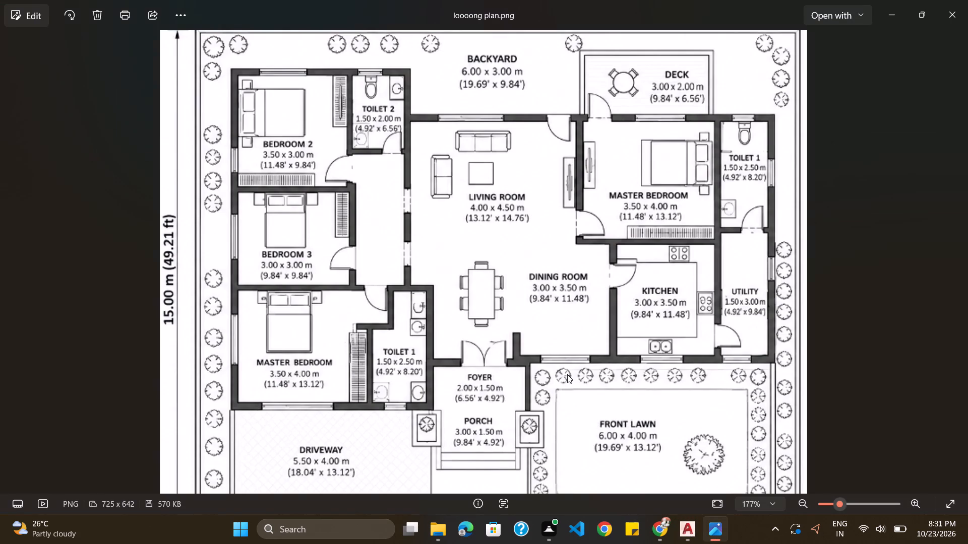
key(alt+Tab)
key(alt+Tab)
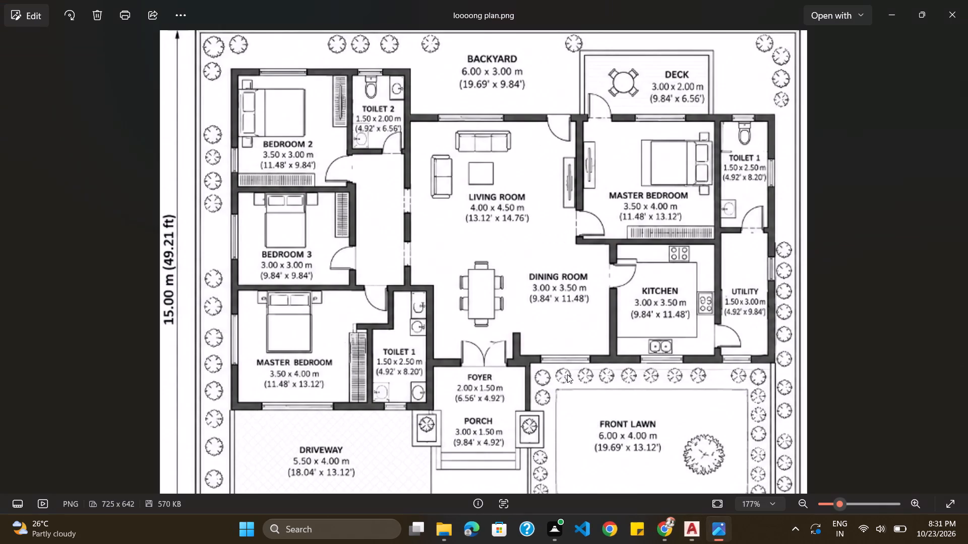
key(alt+Tab)
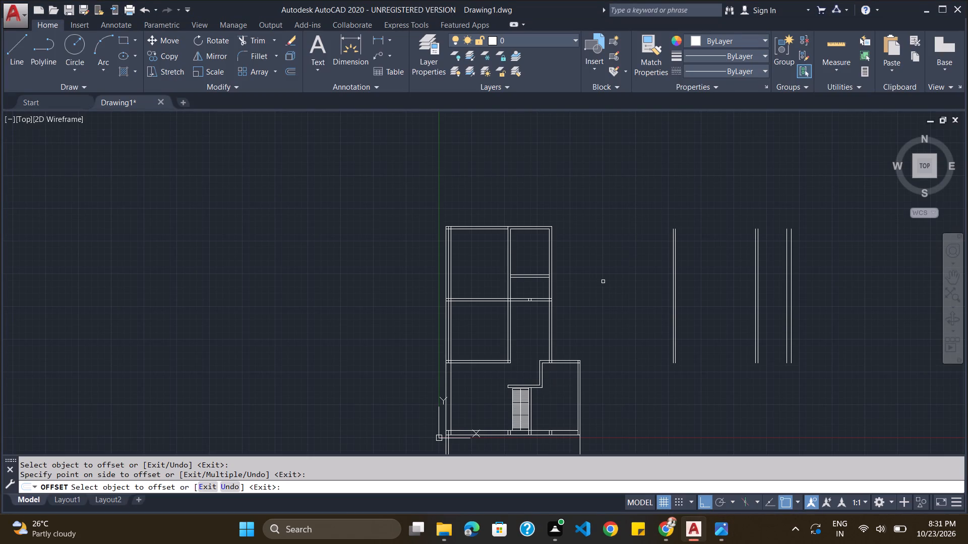
key(alt+Tab)
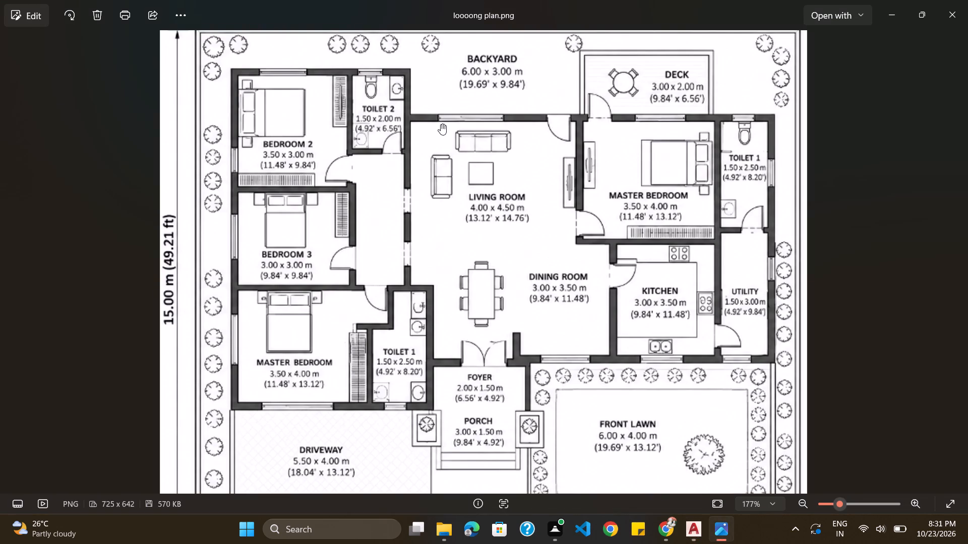
key(alt+Tab)
key(alt+Tab)
key(alt+Tab)
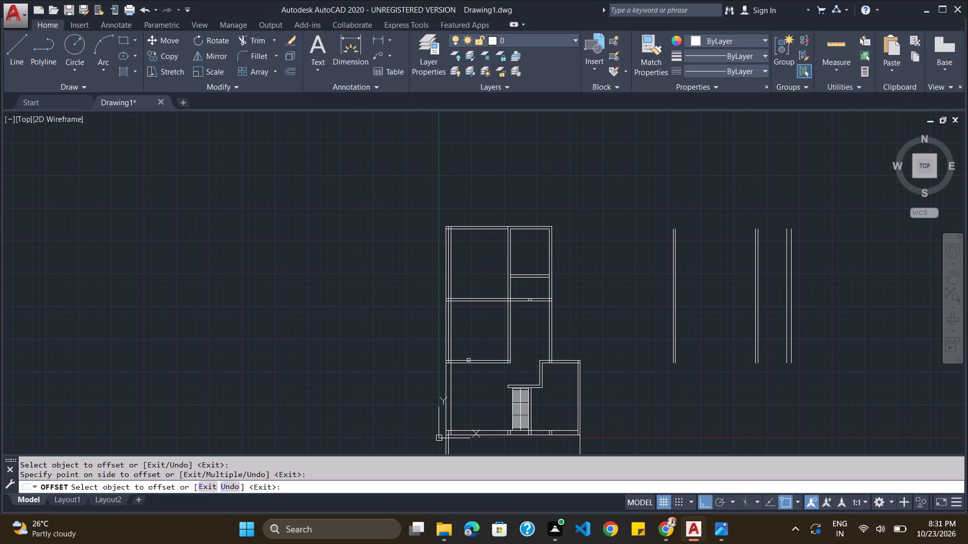
With object snap off, draw a horizontal polyline about 44' long from Toilet 2's outer east wall line eastward past the easternmost vertical line.
click(422, 485)
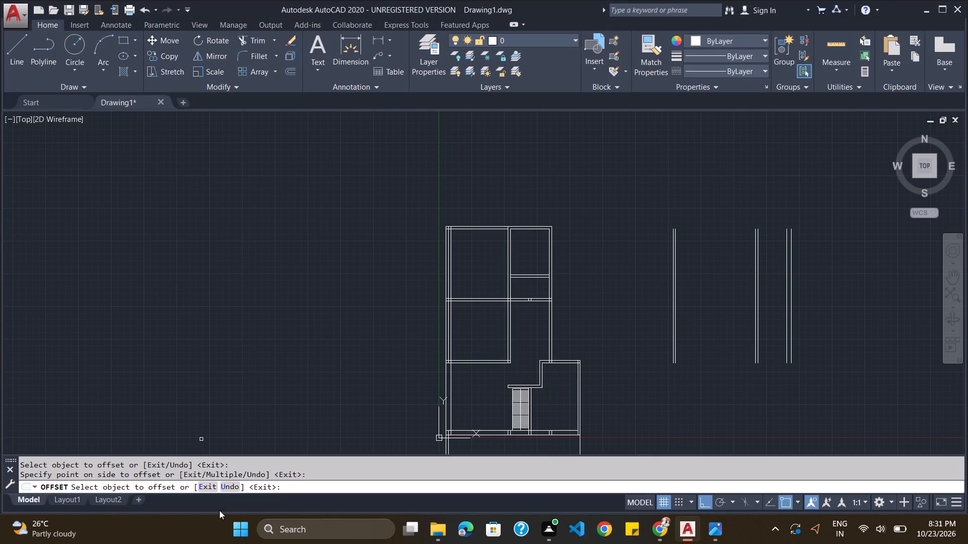
click(17, 45)
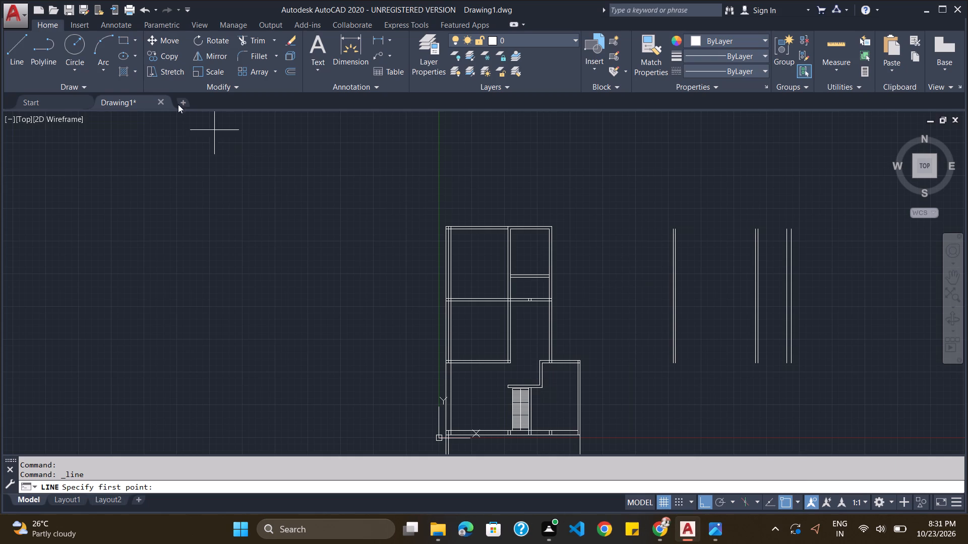
click(39, 45)
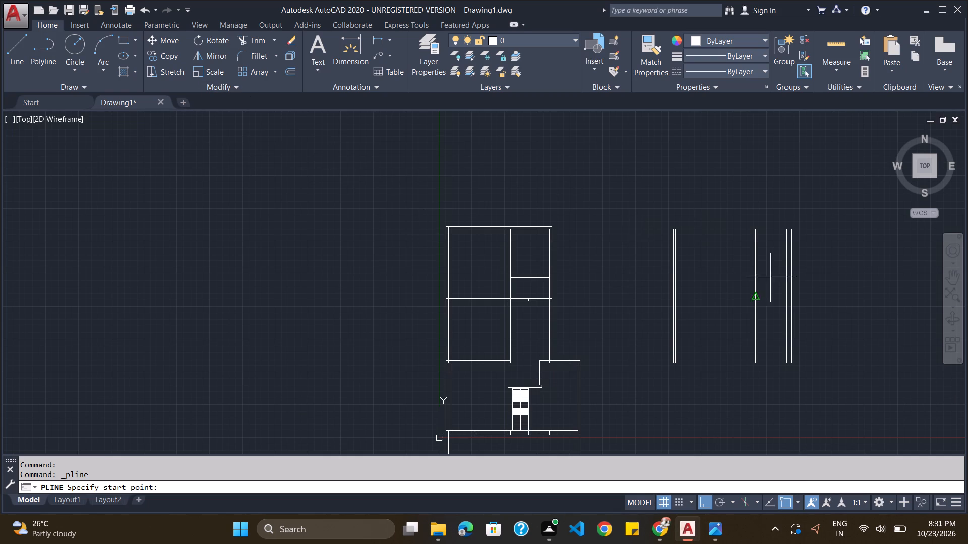
scroll(829, 313, up, 2)
scroll(829, 313, down, 1)
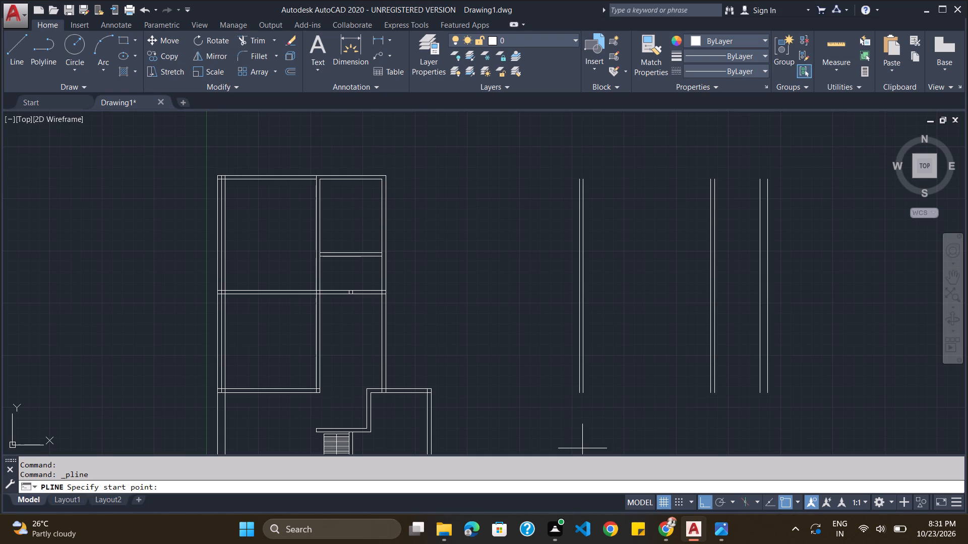
click(781, 505)
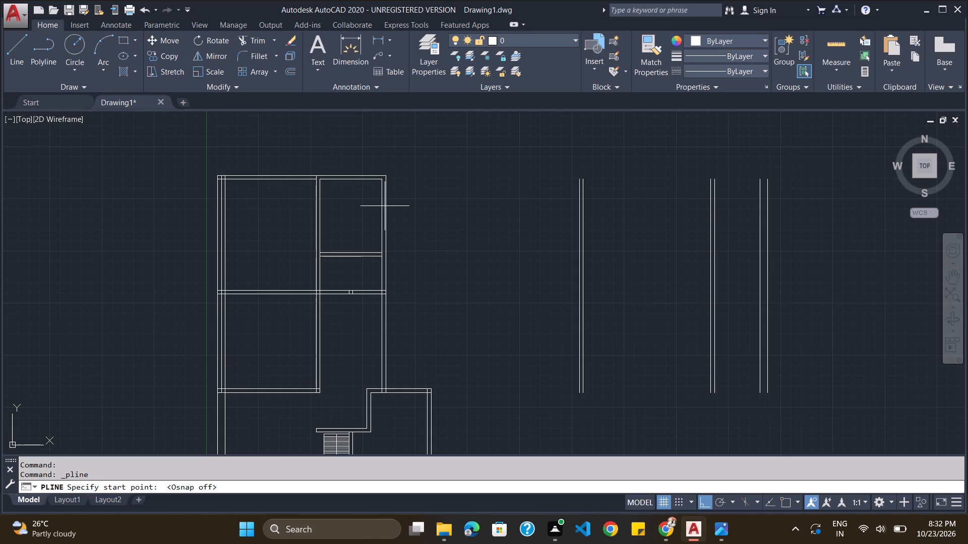
click(386, 206)
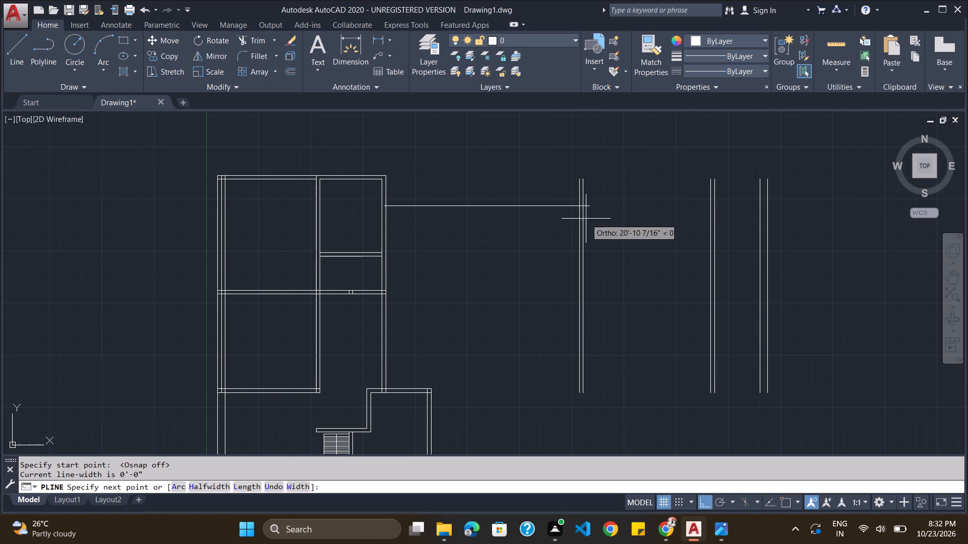
click(798, 211)
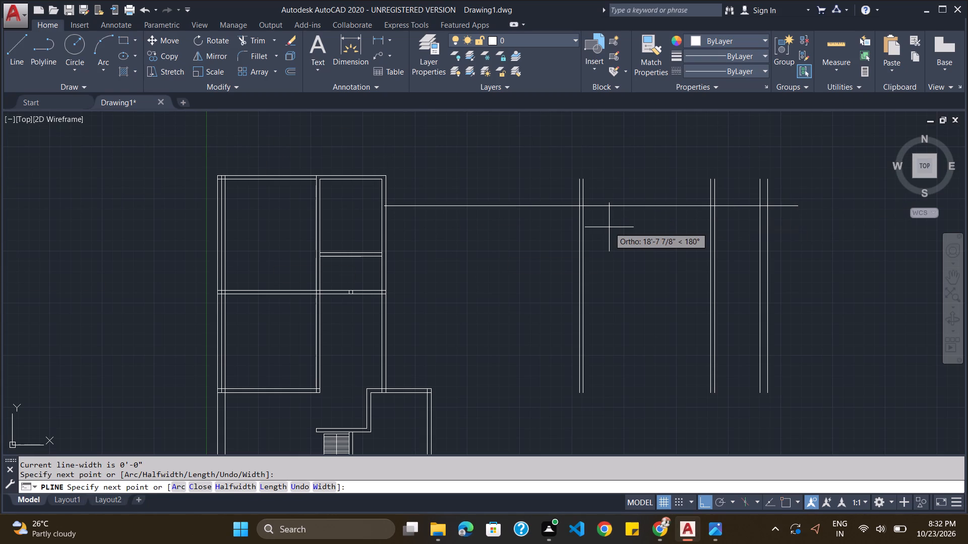
scroll(464, 194, up, 3)
scroll(464, 194, down, 2)
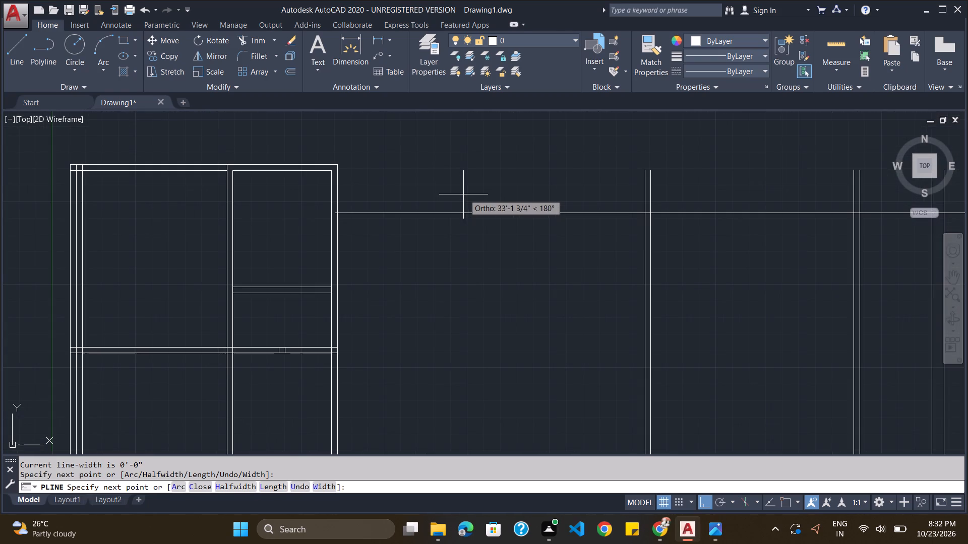
key(Escape)
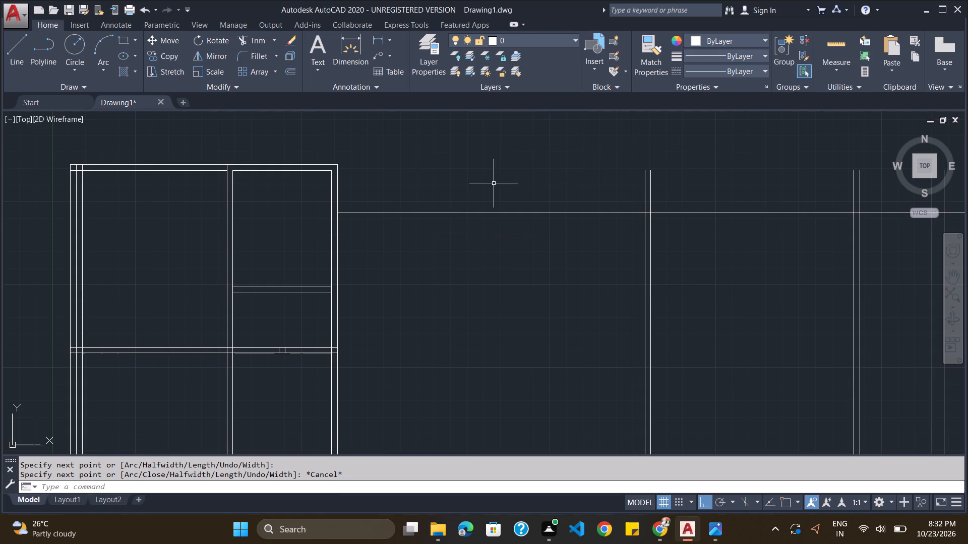
Offset the new horizontal polyline 4.5" southward to give the living room and eastern master bedroom's north wall its thickness.
key(o)
key(Return)
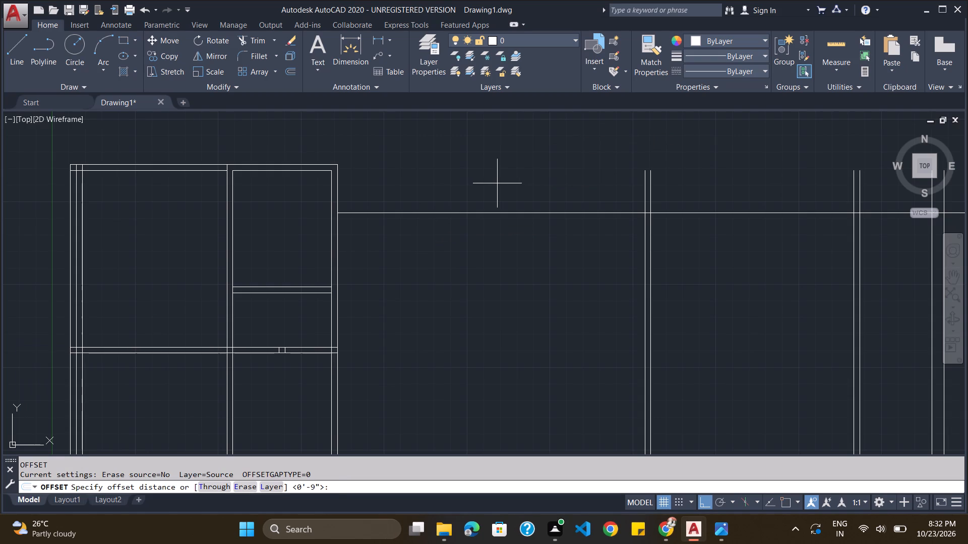
key(4)
text(.5)
key(shift+quotedbl)
key(Return)
click(526, 214)
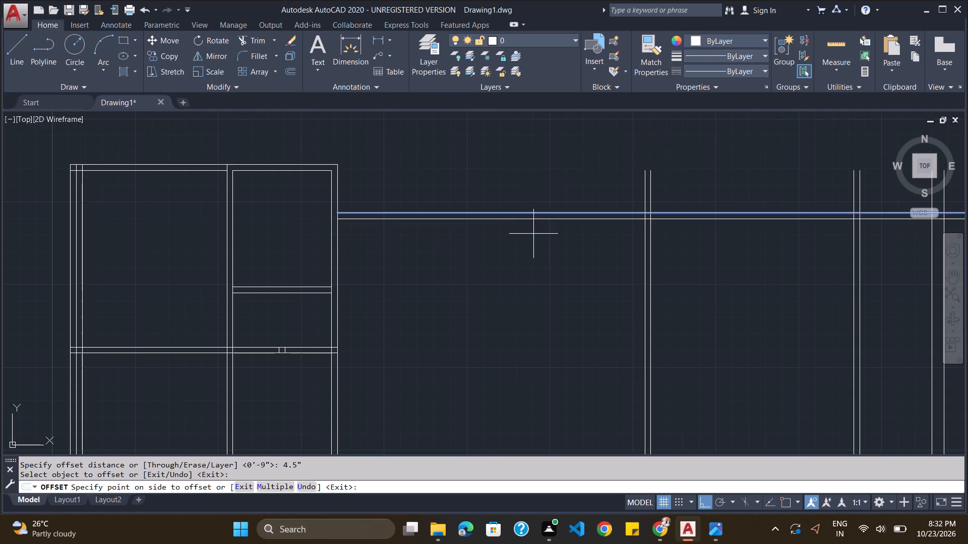
click(533, 234)
scroll(533, 185, down, 4)
scroll(583, 253, up, 3)
scroll(583, 253, down, 4)
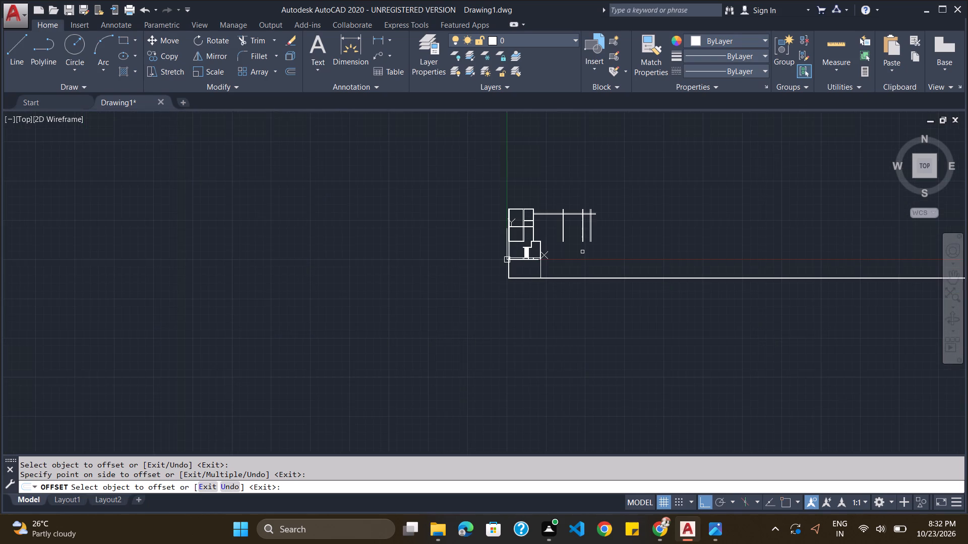
scroll(577, 211, up, 5)
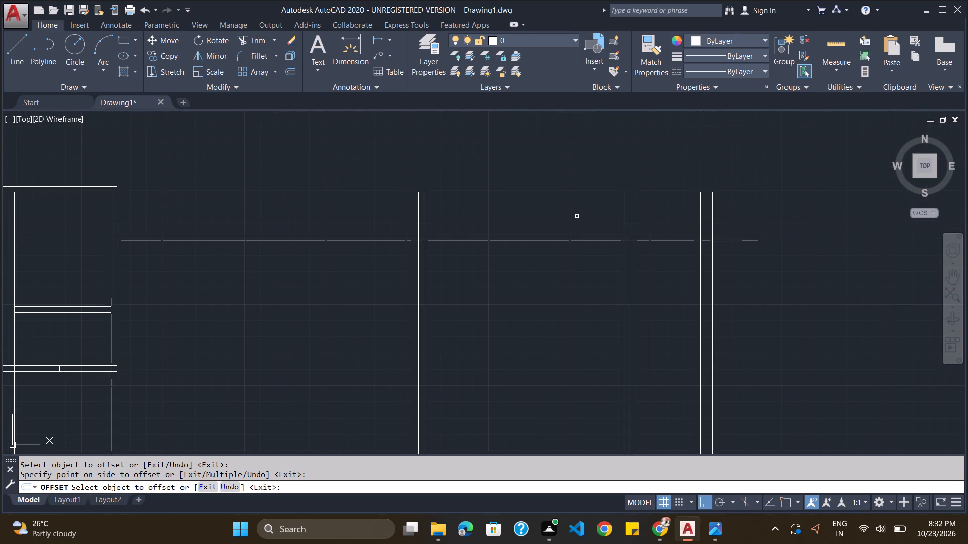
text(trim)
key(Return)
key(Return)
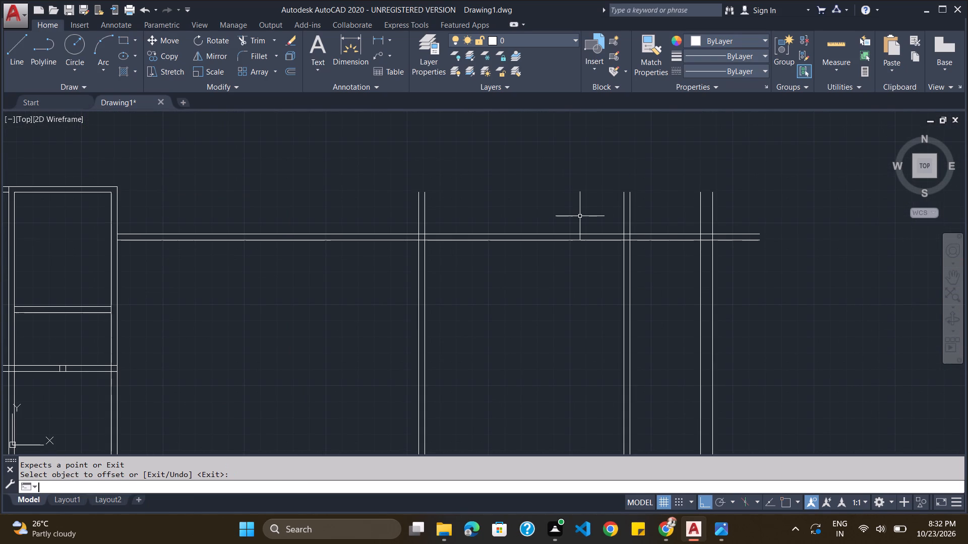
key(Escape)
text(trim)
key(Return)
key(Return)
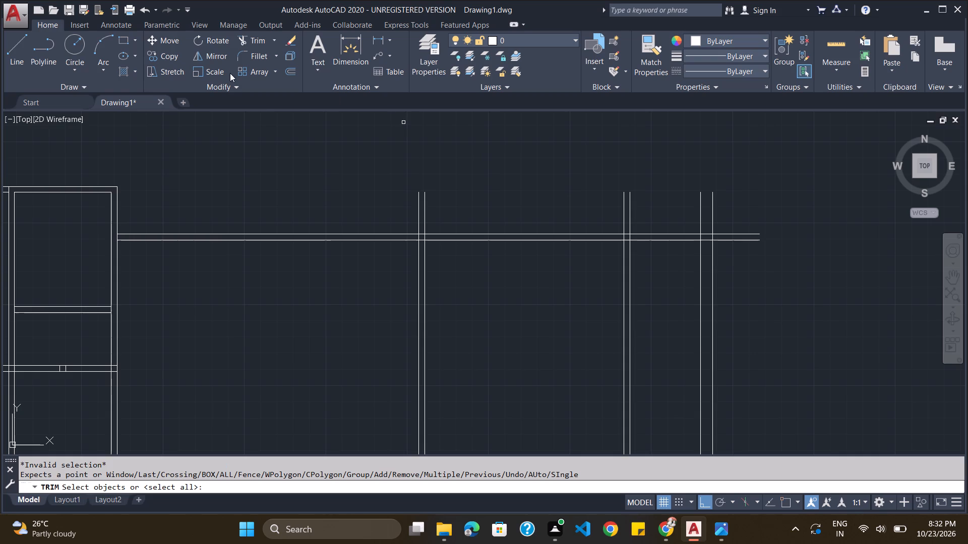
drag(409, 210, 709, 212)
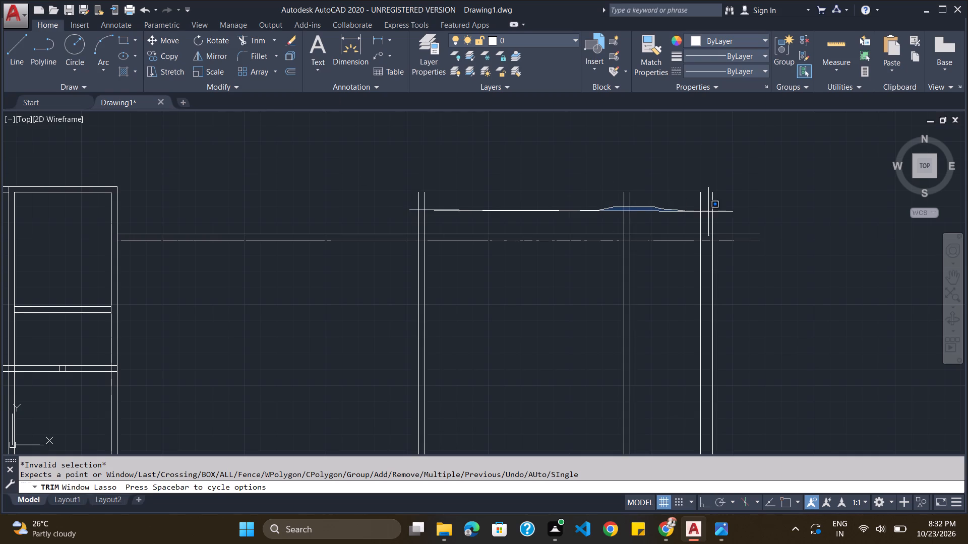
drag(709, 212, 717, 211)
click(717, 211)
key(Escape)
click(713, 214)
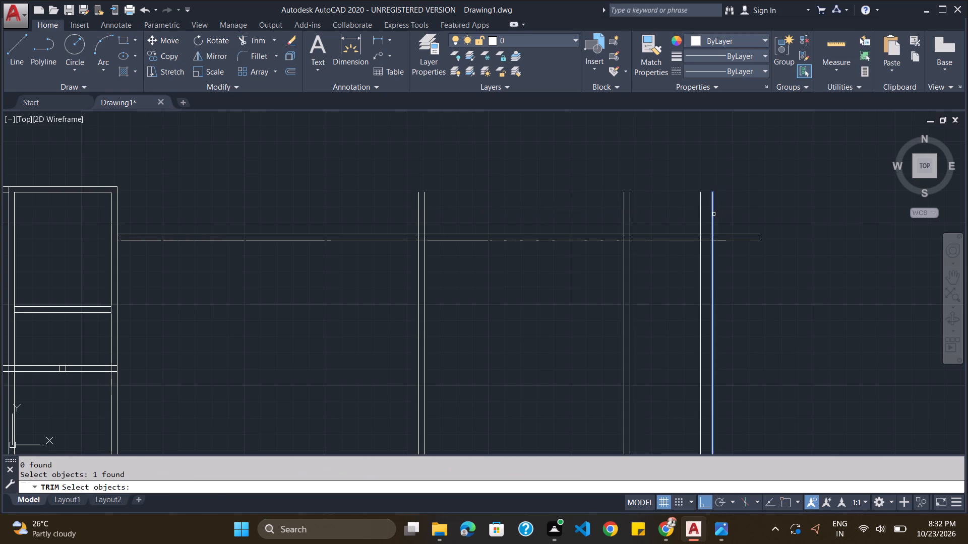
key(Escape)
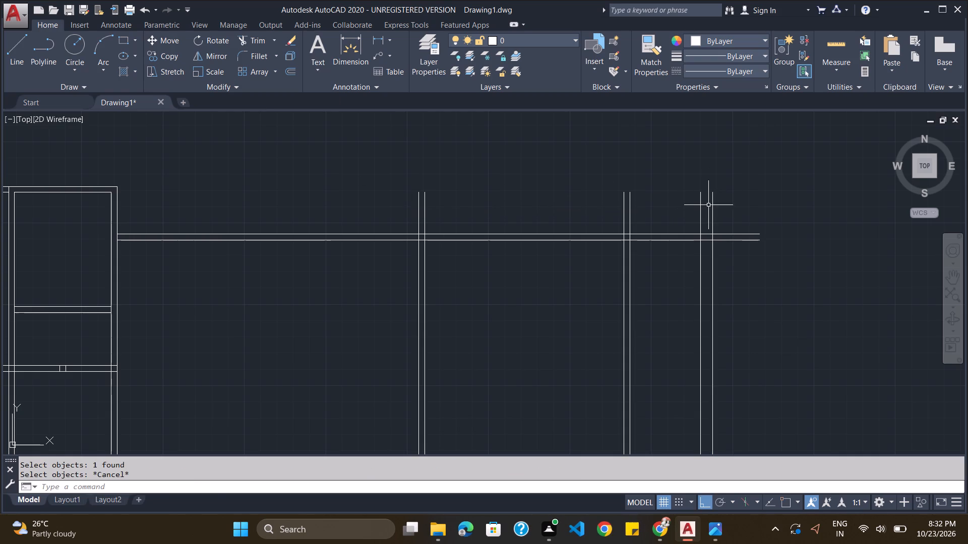
Trim the six vertical wall lines where they project north of the living room and eastern master bedroom's north wall.
click(712, 205)
key(Escape)
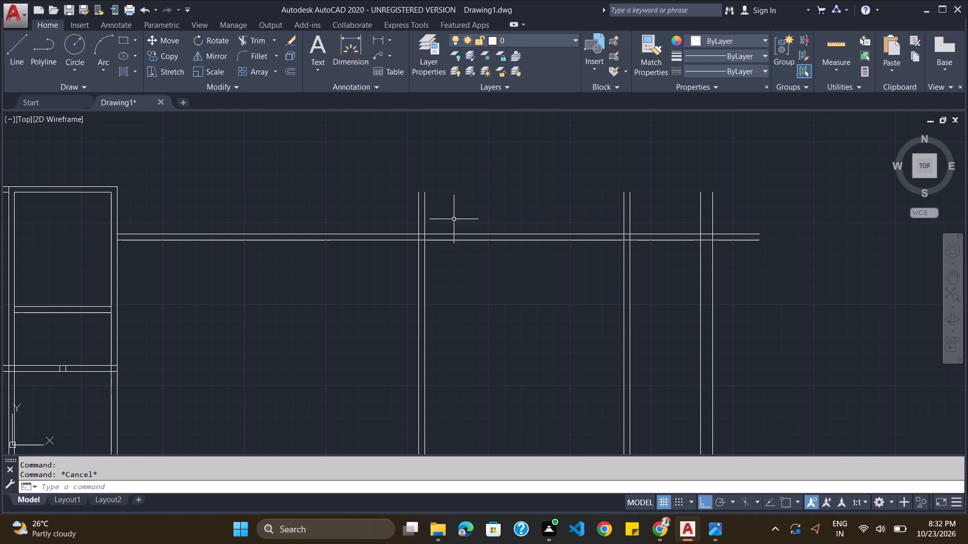
text(trim)
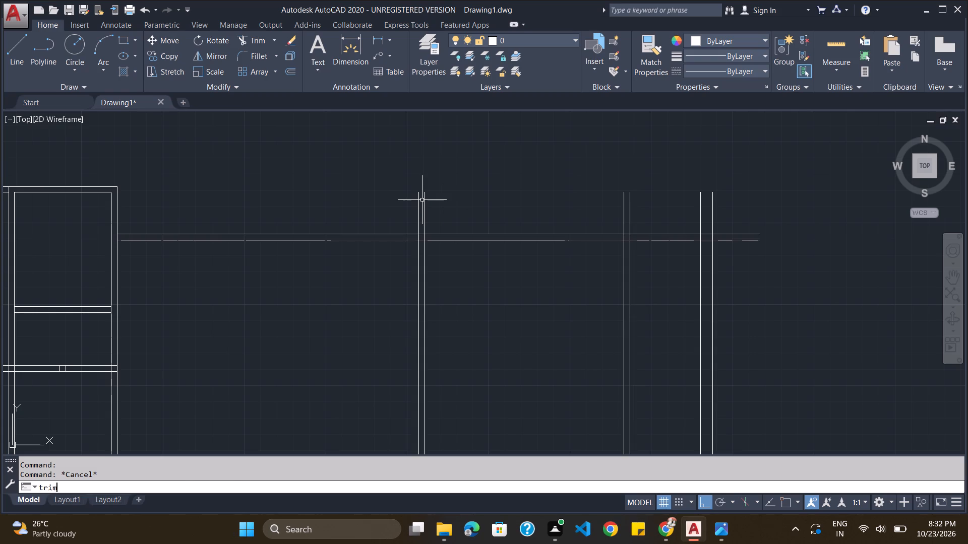
key(Return)
key(Return)
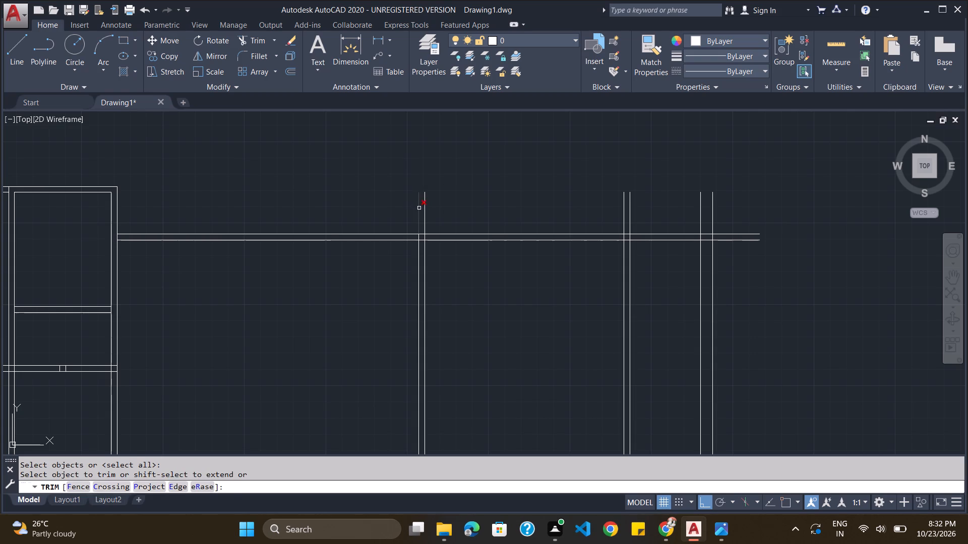
click(419, 208)
click(423, 208)
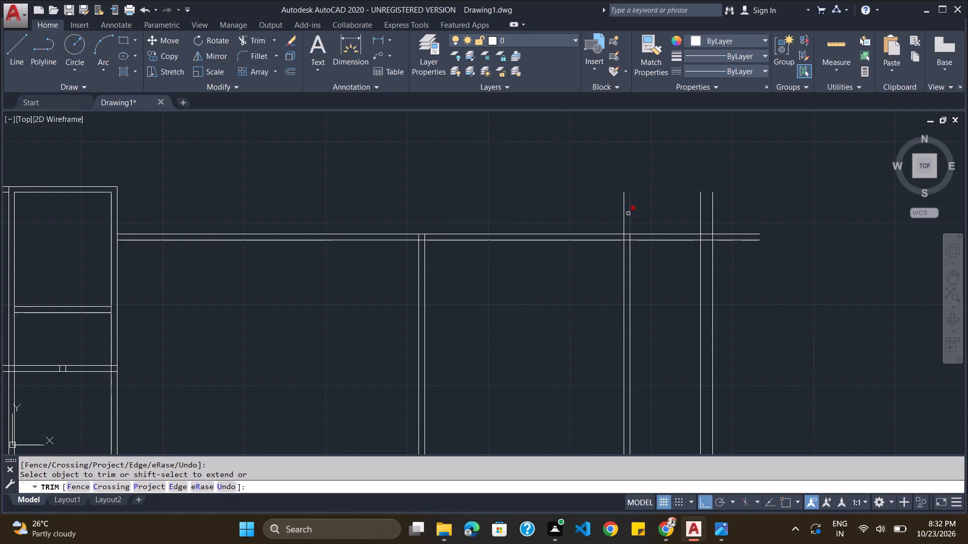
click(633, 214)
click(624, 214)
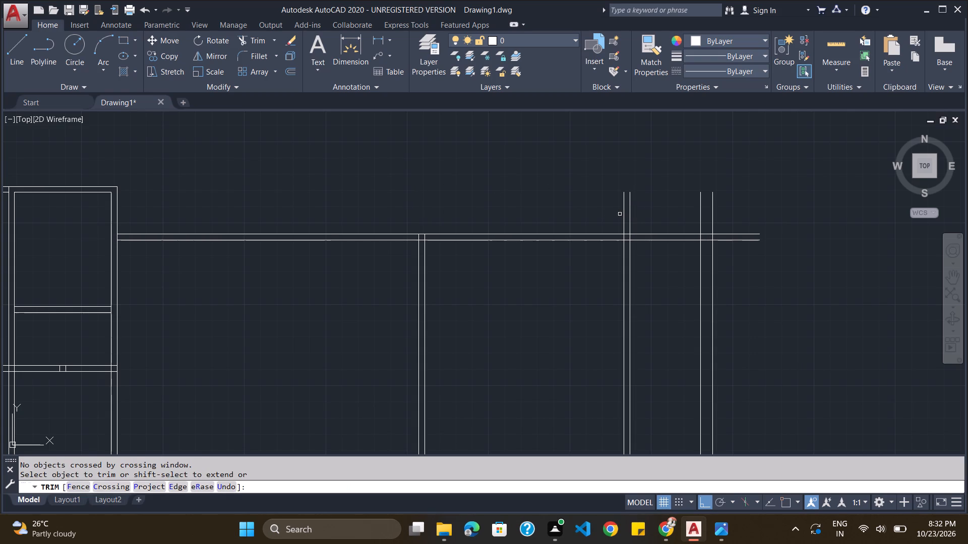
click(624, 214)
click(630, 214)
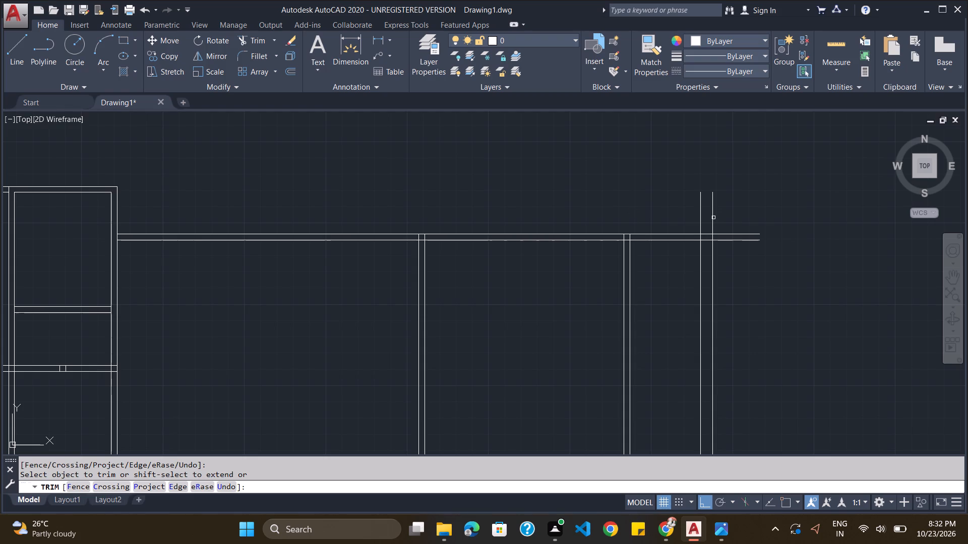
click(709, 218)
double_click(712, 218)
click(699, 218)
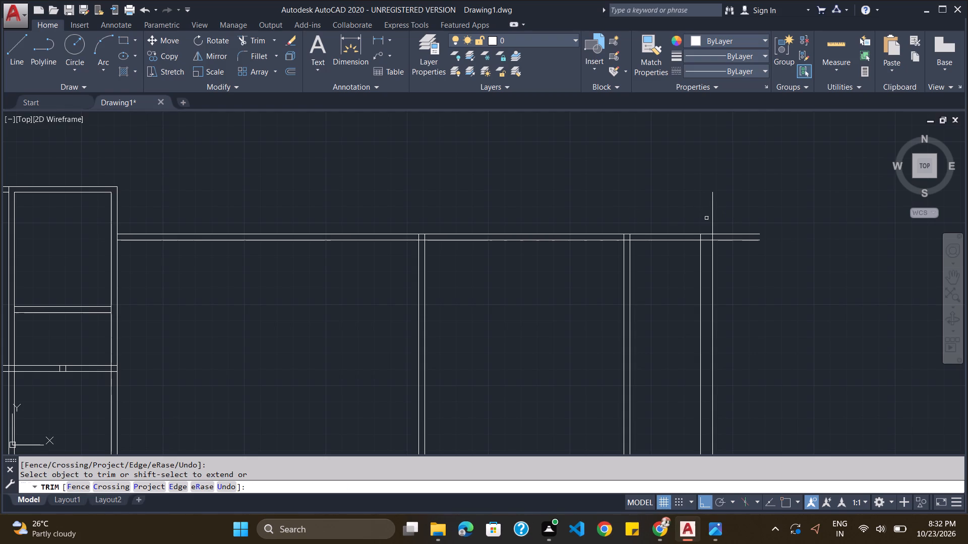
click(712, 217)
Trim both horizontal north wall lines where they overrun Toilet 1's outer east wall.
scroll(650, 208, down, 4)
scroll(643, 252, up, 3)
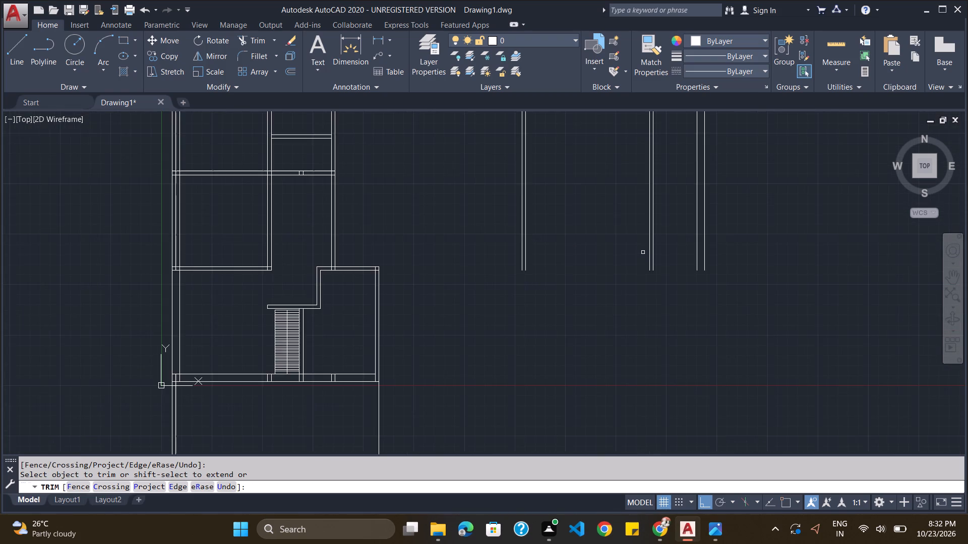
scroll(643, 252, down, 2)
scroll(637, 241, up, 2)
scroll(683, 143, down, 2)
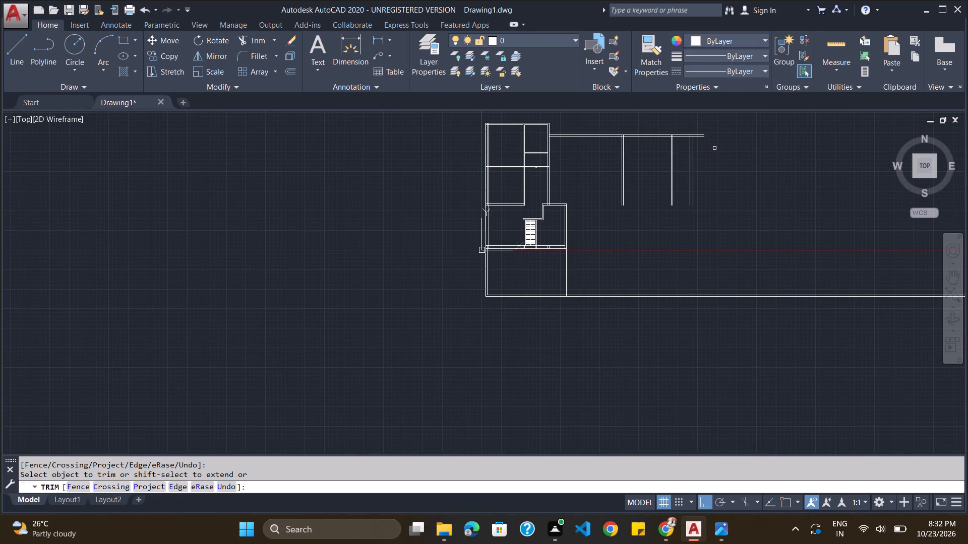
scroll(700, 131, up, 4)
click(686, 159)
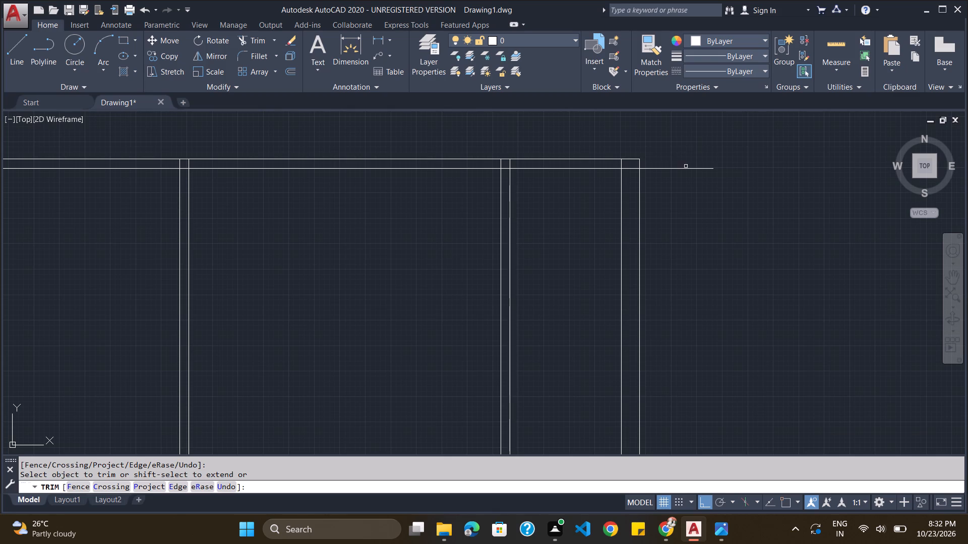
click(686, 168)
Examine the living room, dining room, eastern master bedroom and kitchen layout in loooong plan.png against the drawing.
scroll(681, 167, down, 5)
scroll(642, 266, up, 2)
scroll(642, 266, down, 2)
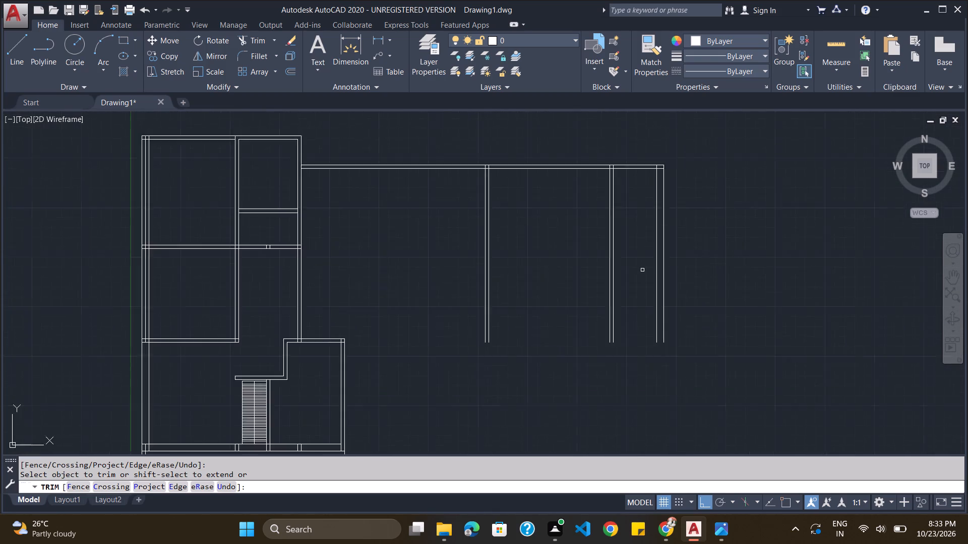
scroll(643, 274, down, 2)
key(alt+Tab)
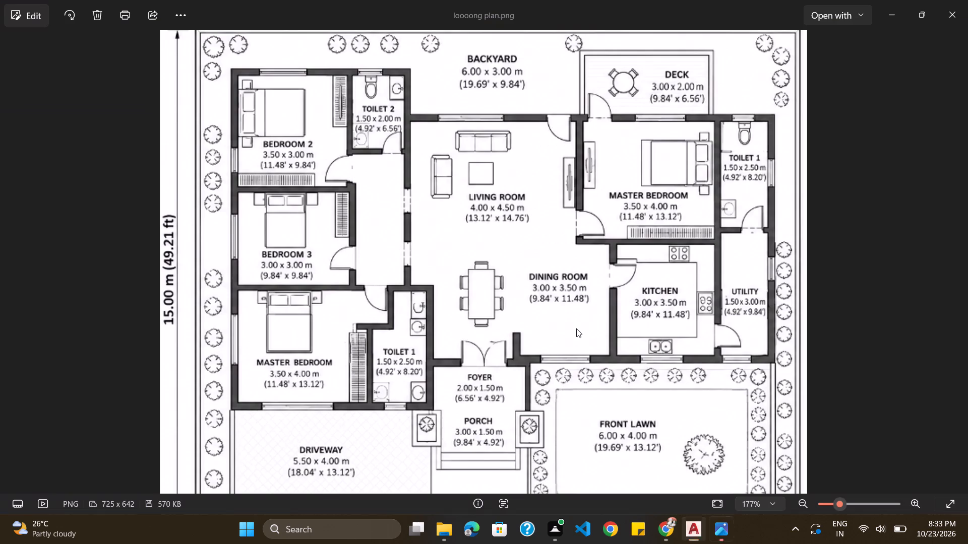
key(alt+Tab)
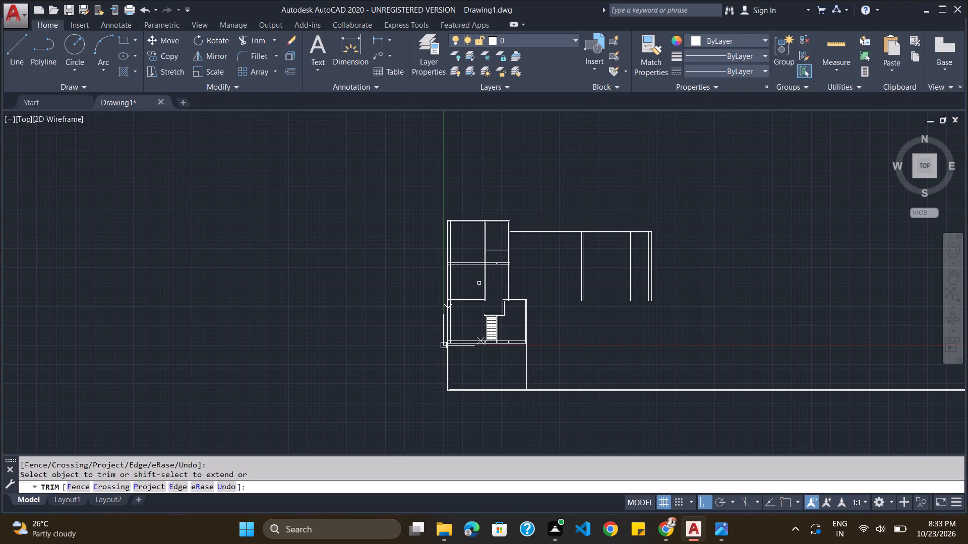
scroll(482, 283, up, 2)
key(alt+Tab)
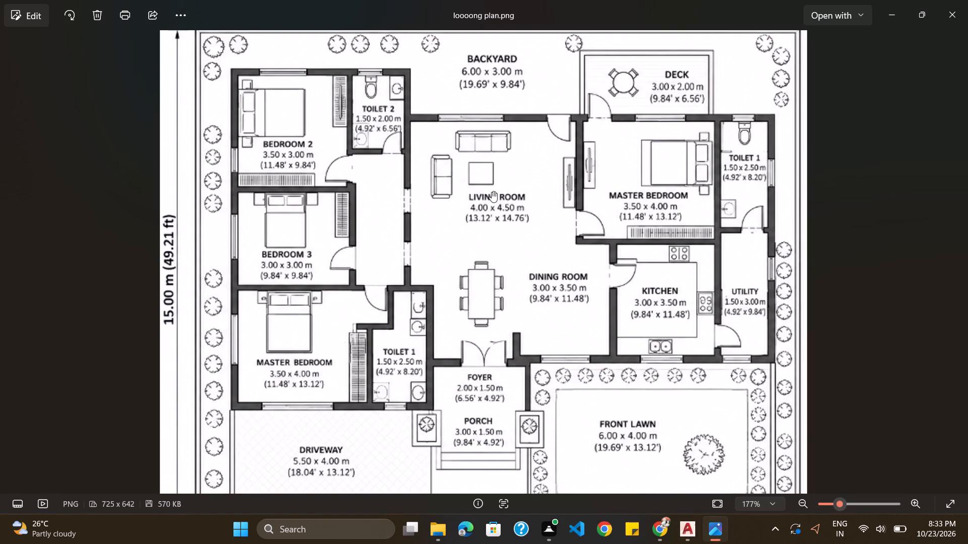
key(alt+Tab)
key(alt+Tab)
scroll(603, 208, down, 1)
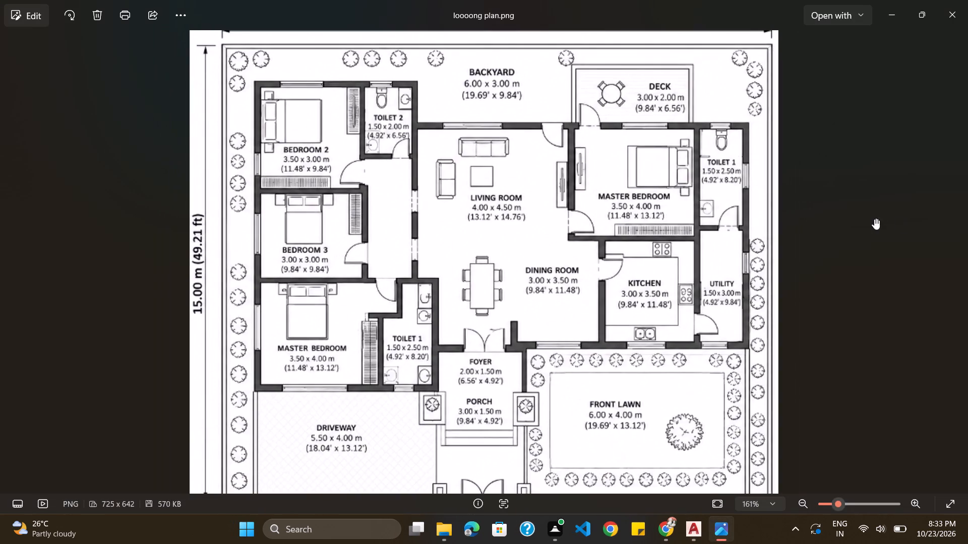
scroll(739, 217, down, 1)
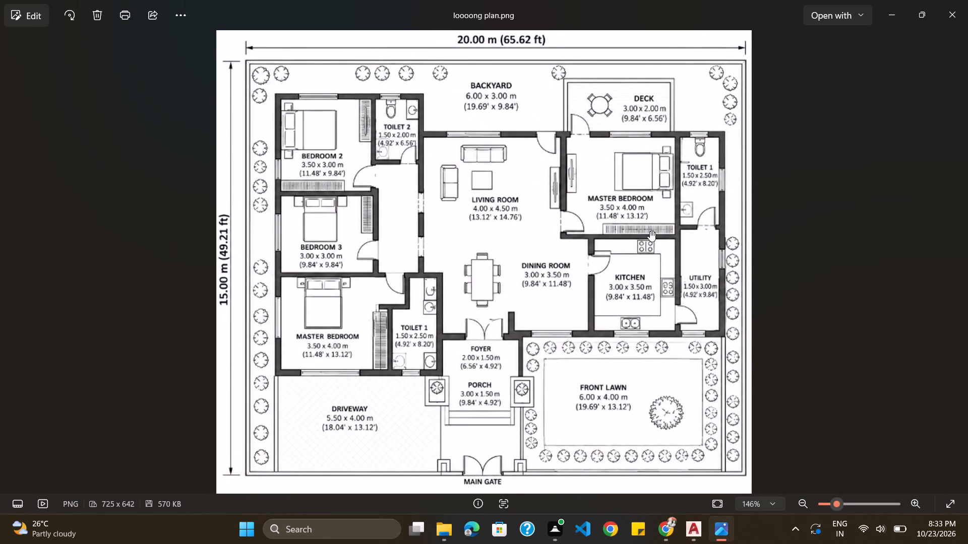
key(alt+Tab)
scroll(650, 232, down, 2)
scroll(796, 323, up, 2)
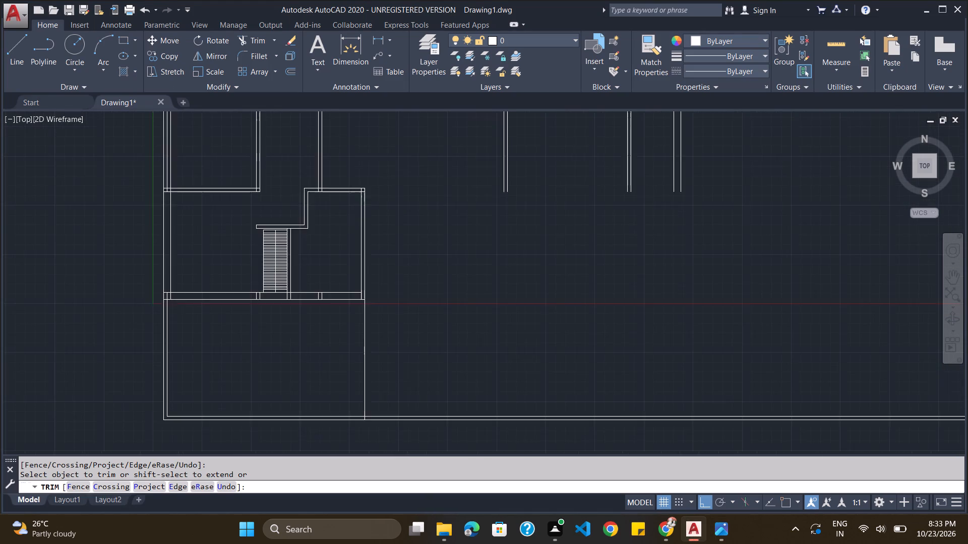
scroll(796, 323, up, 2)
scroll(705, 319, down, 2)
key(alt+Tab)
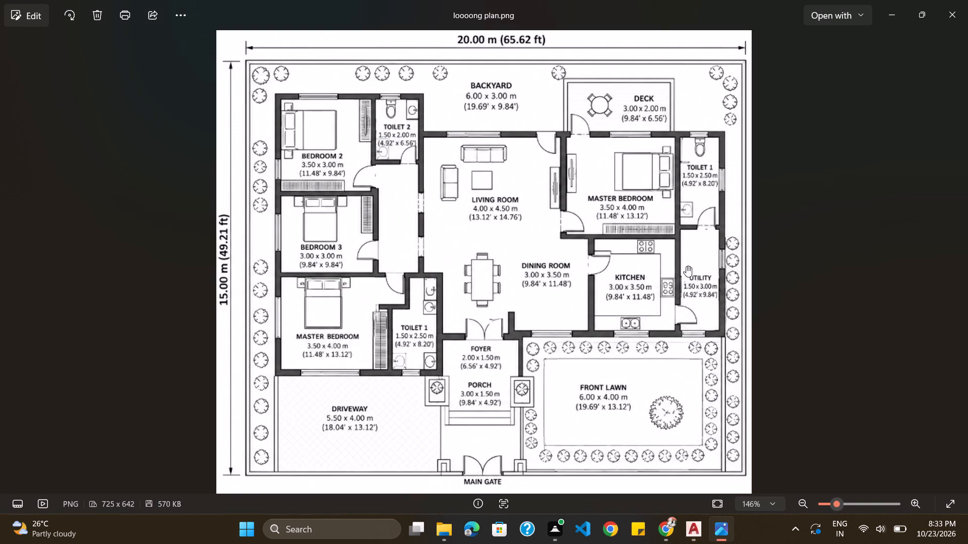
key(alt+Tab)
key(alt+Tab)
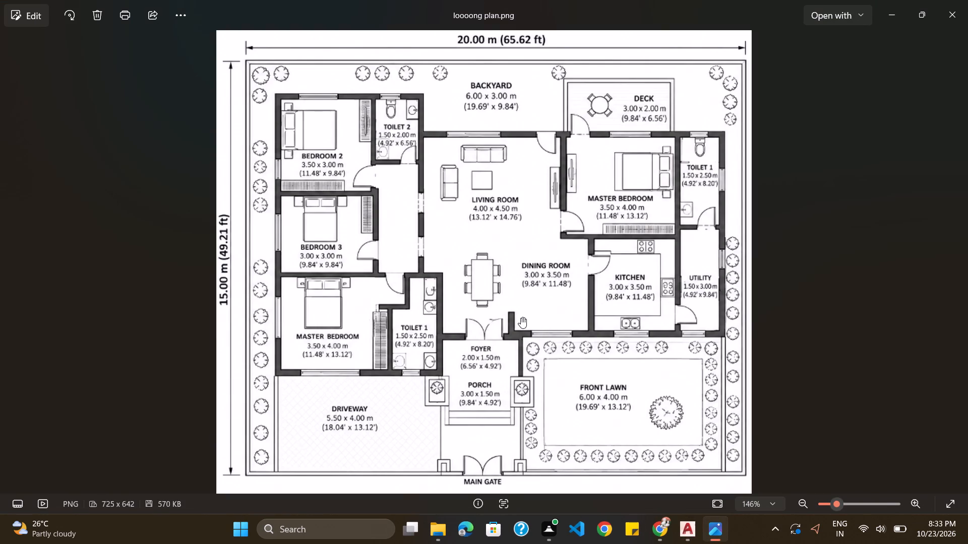
key(alt+Tab)
key(alt+Tab)
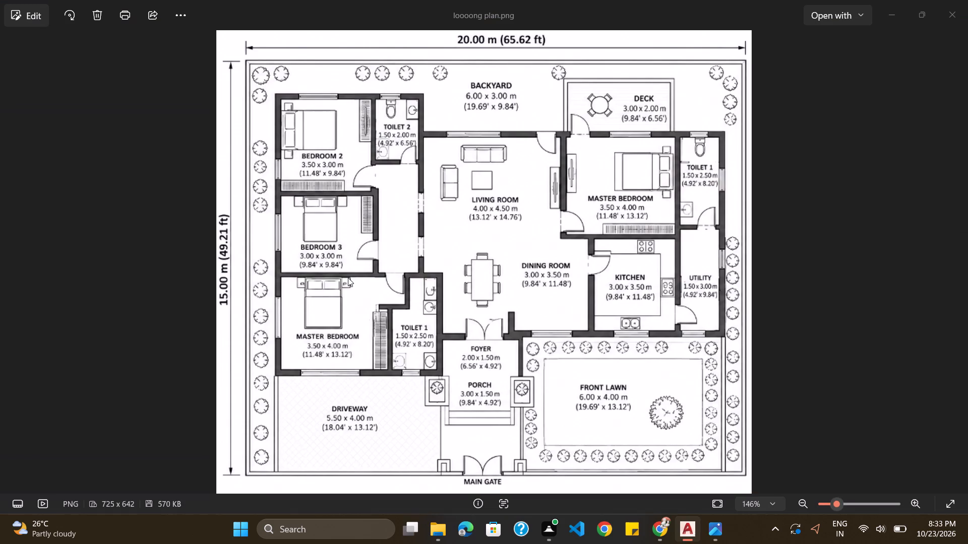
key(alt+Tab)
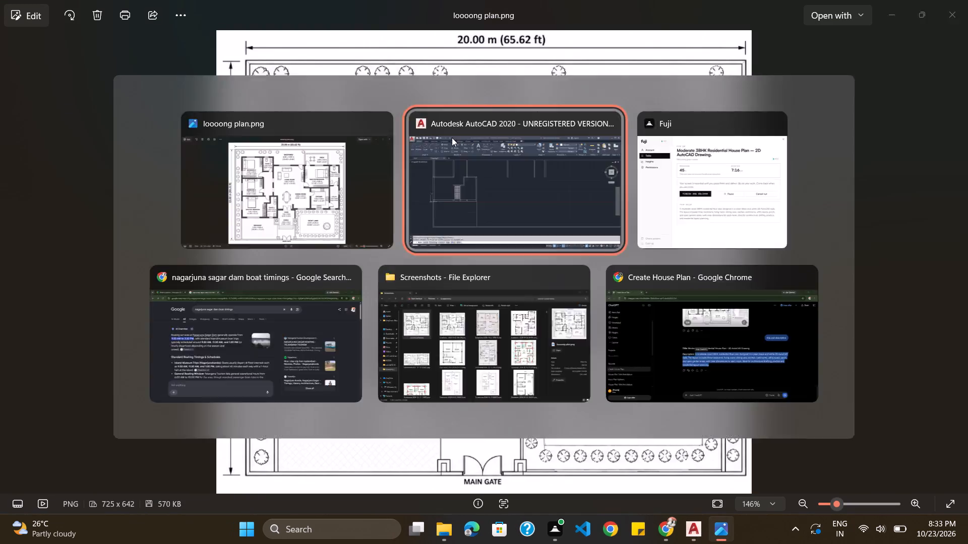
key(alt+Tab)
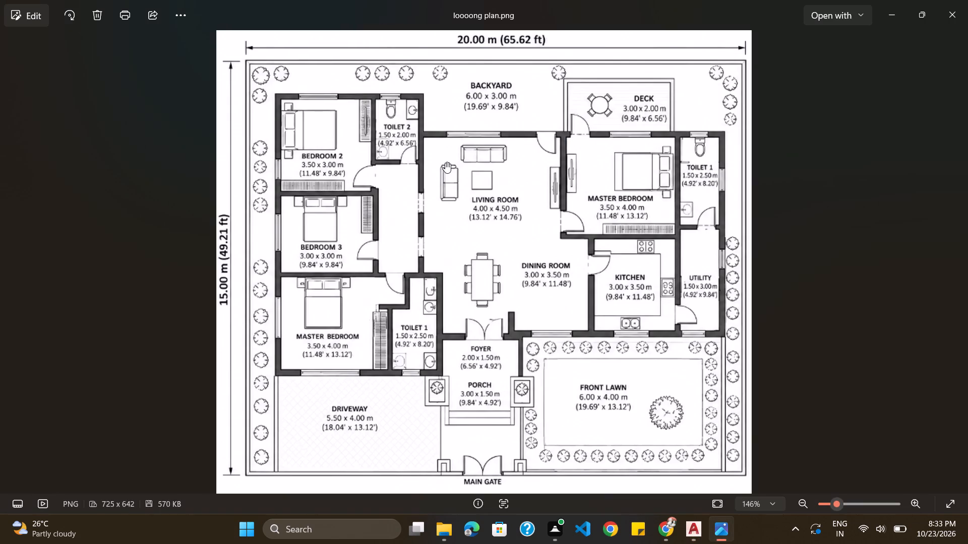
key(alt+Tab)
scroll(447, 170, down, 4)
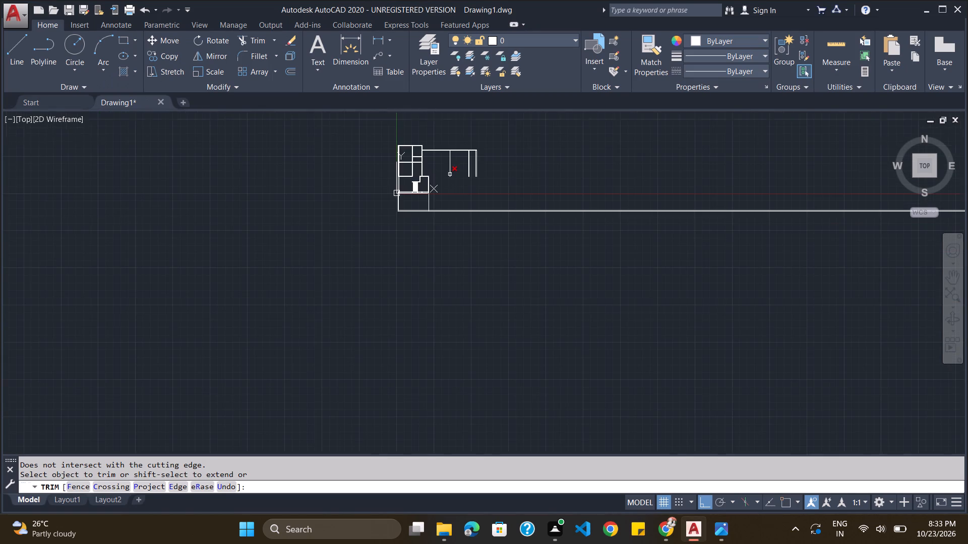
scroll(443, 155, up, 4)
scroll(443, 155, down, 2)
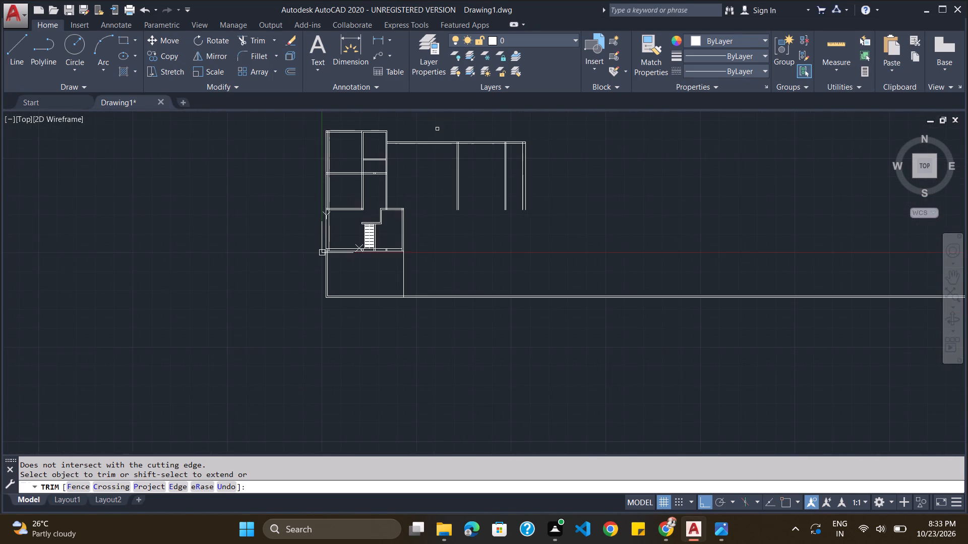
scroll(437, 128, up, 3)
scroll(438, 135, down, 2)
key(alt+Tab)
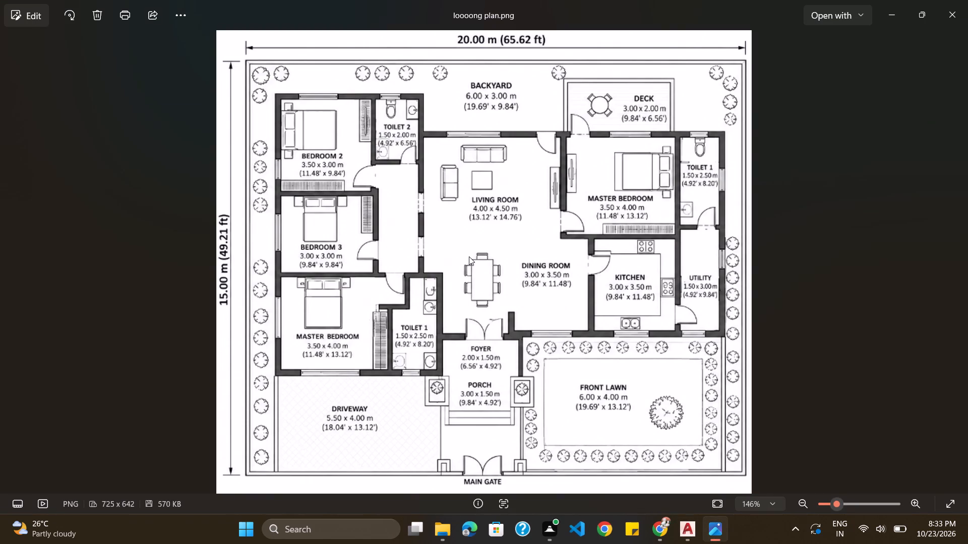
key(alt+Tab)
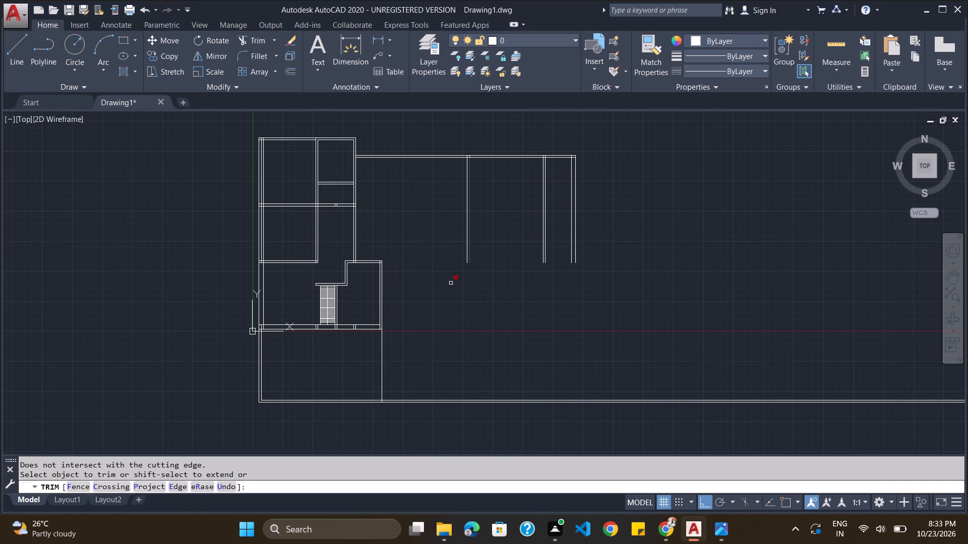
click(416, 489)
key(Escape)
Offset the inner north wall line of the living room and eastern master bedroom 13.12' southward.
key(o)
key(Return)
text(13.)
key(alt+Tab)
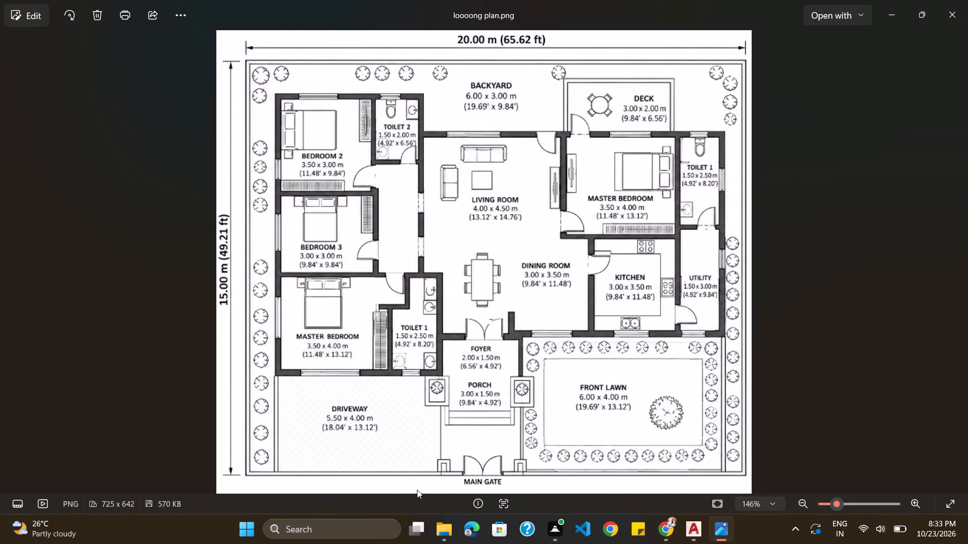
key(alt+Tab)
text(12')
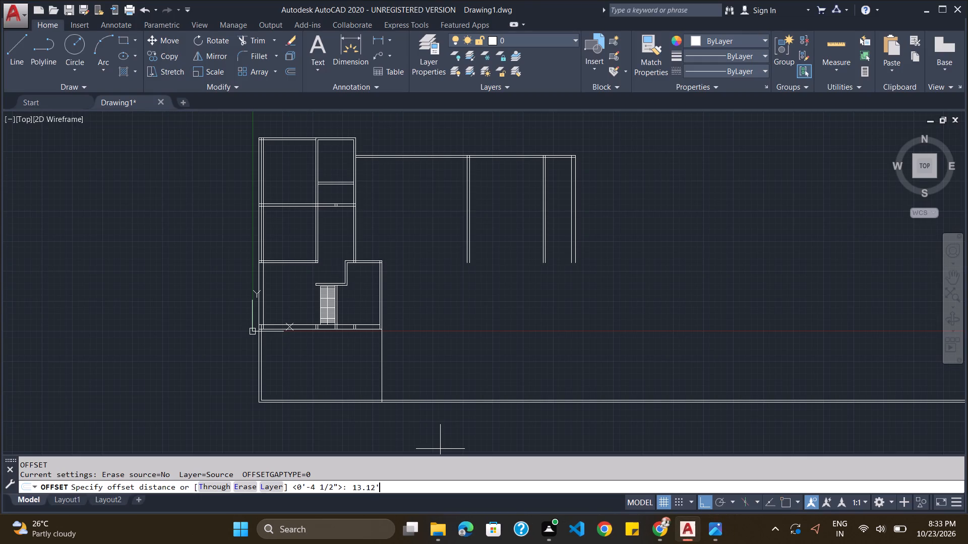
key(Return)
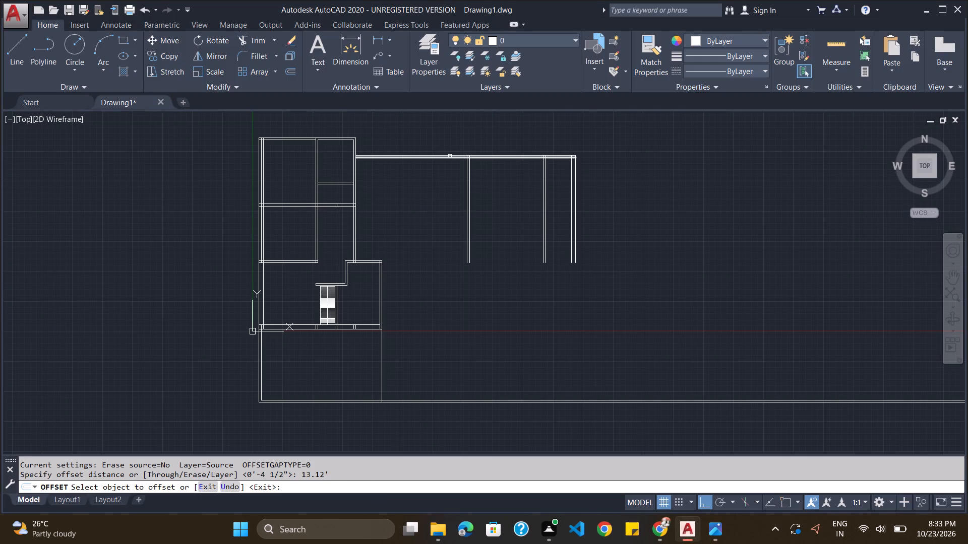
click(450, 157)
click(462, 255)
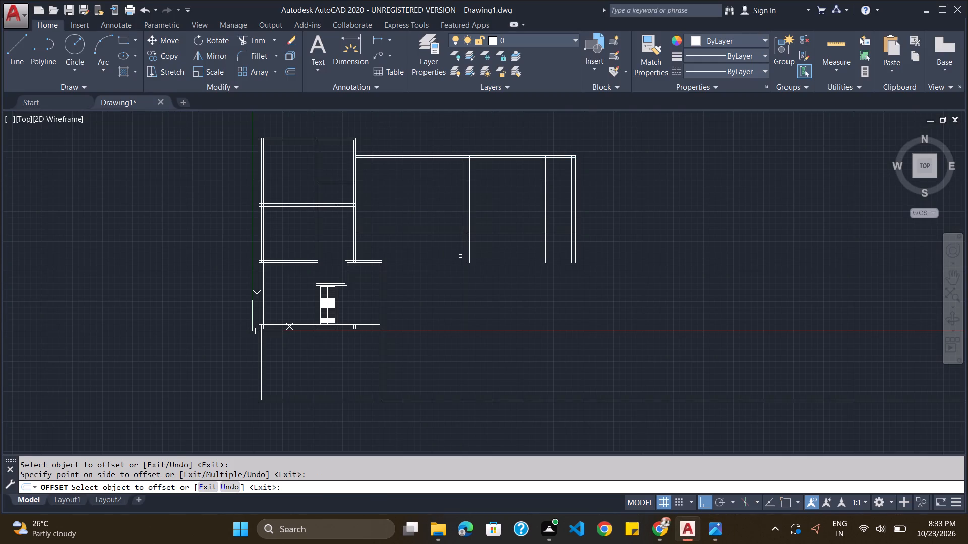
key(alt+Tab)
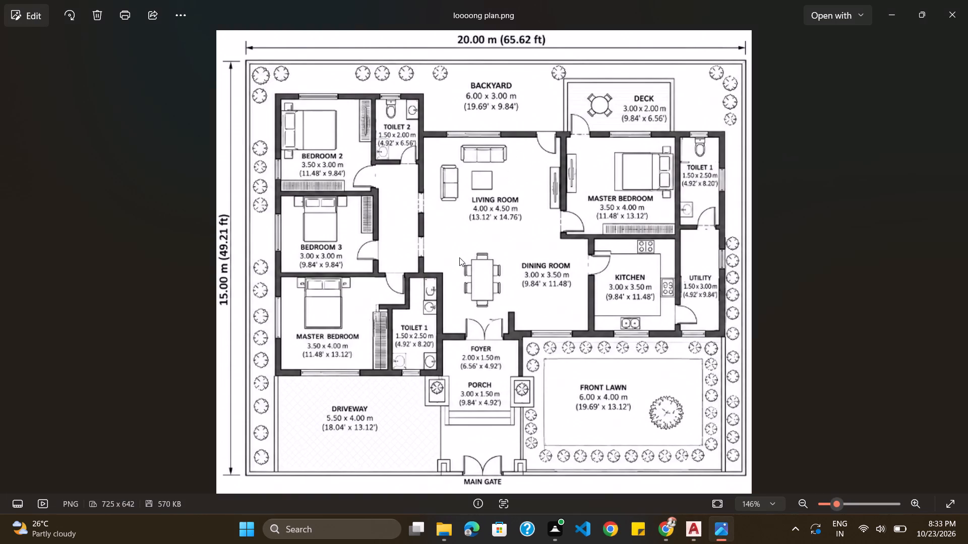
key(alt+Tab)
key(Escape)
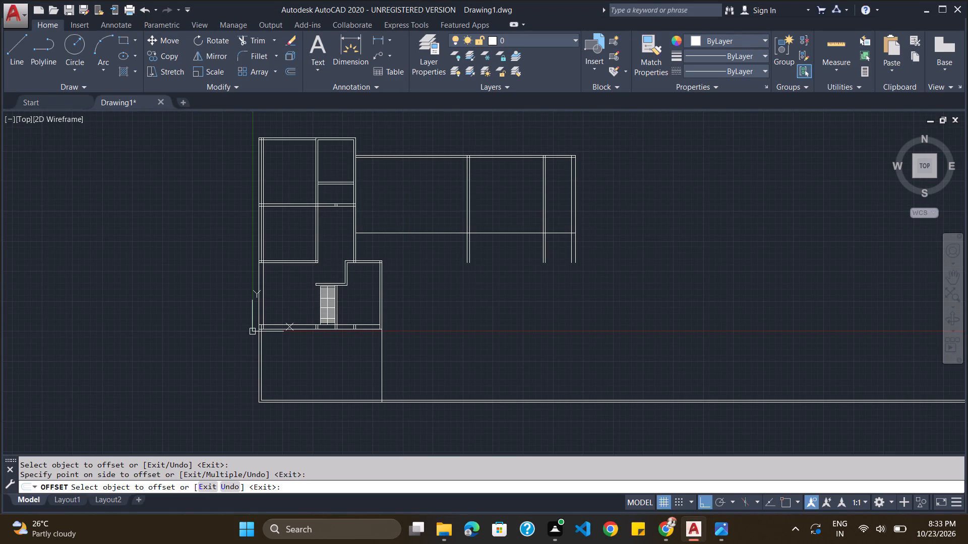
Offset the horizontal line along the south side of the living room and eastern master bedroom 4.5" southward.
key(o)
key(Return)
text(4.5")
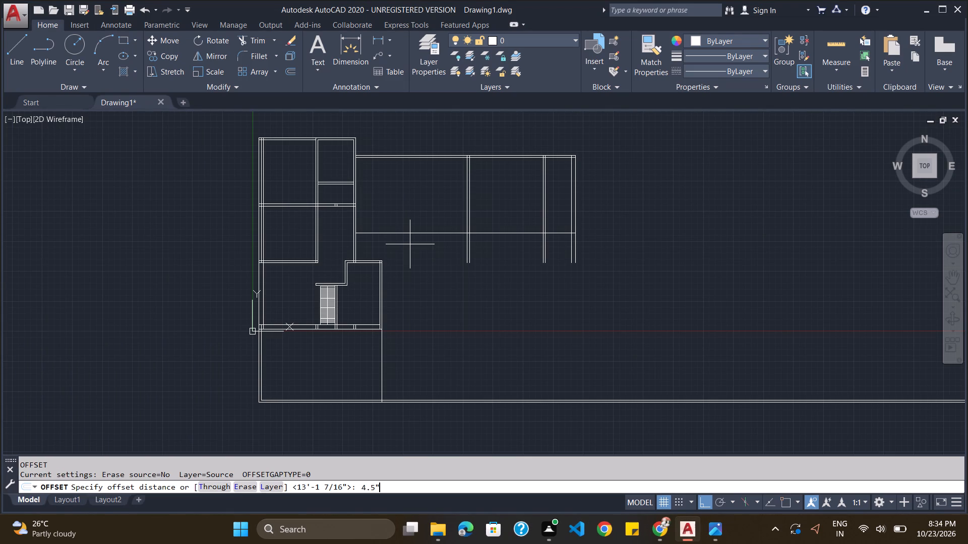
key(Return)
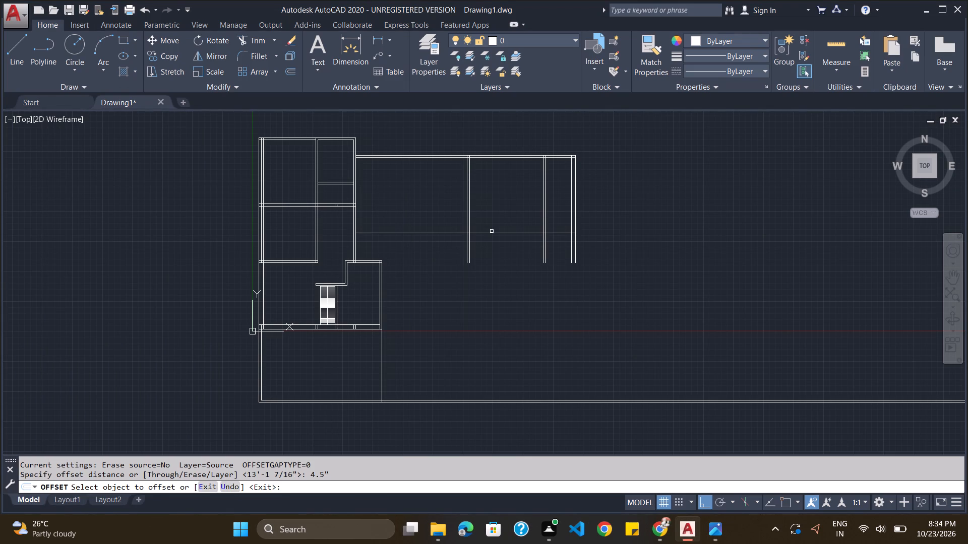
click(492, 234)
click(492, 247)
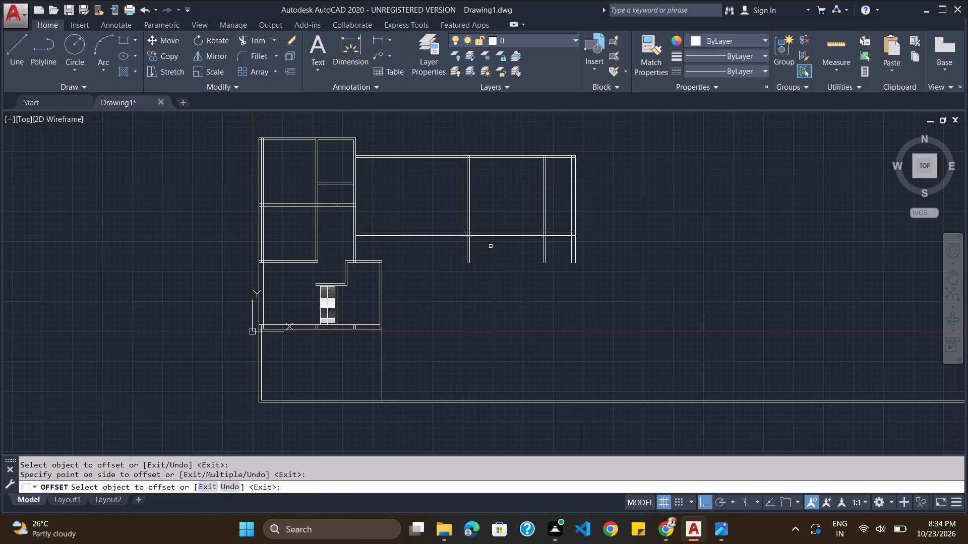
key(Escape)
Trim the six vertical wall lines where they project south of the living room and eastern master bedroom's south wall.
text(trim)
key(Return)
key(Return)
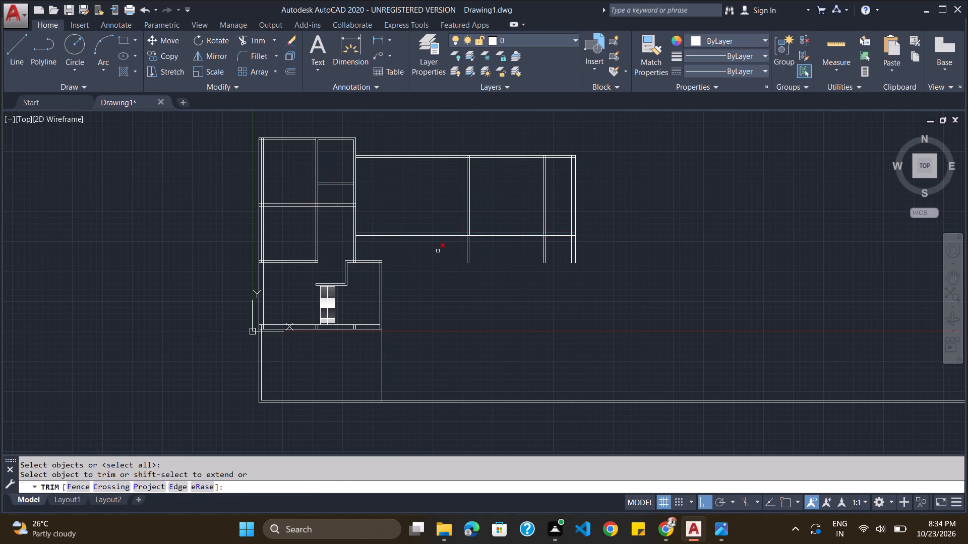
drag(434, 251, 582, 248)
click(582, 248)
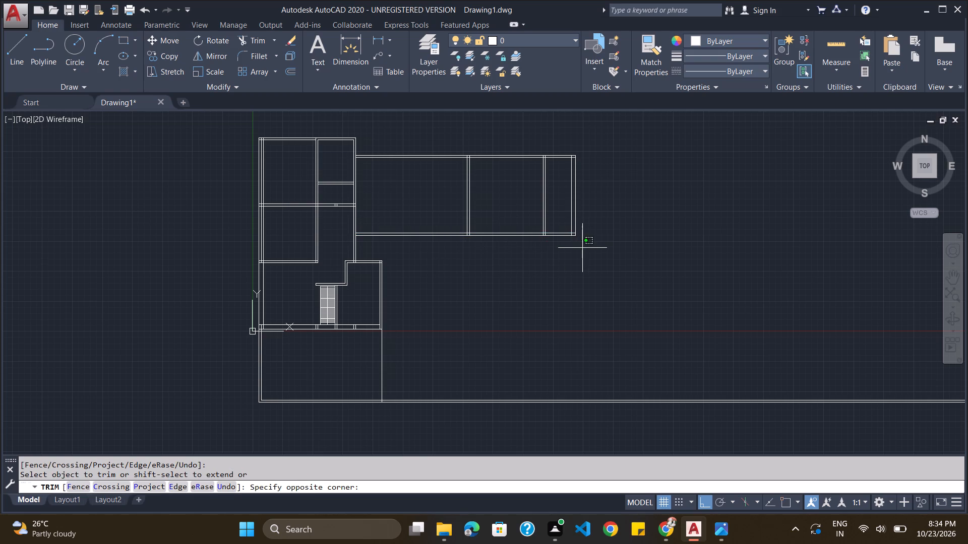
click(624, 259)
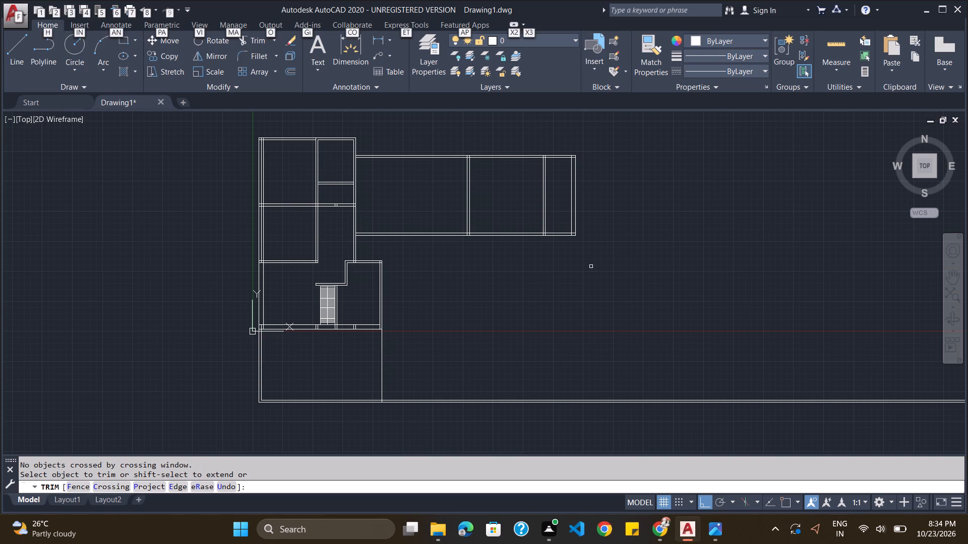
Examine the dining room, kitchen and utility layout and dimensions in loooong plan.png.
key(alt+Tab)
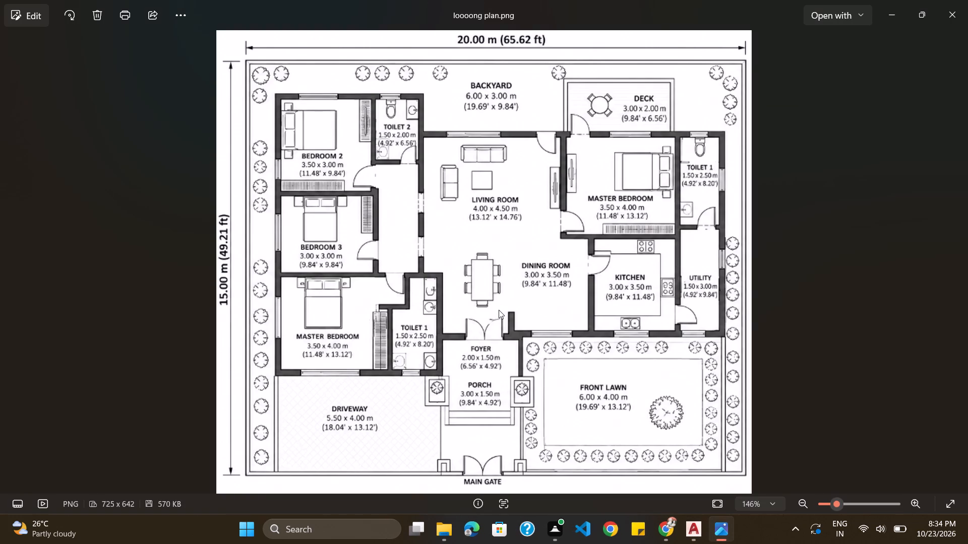
scroll(546, 285, up, 4)
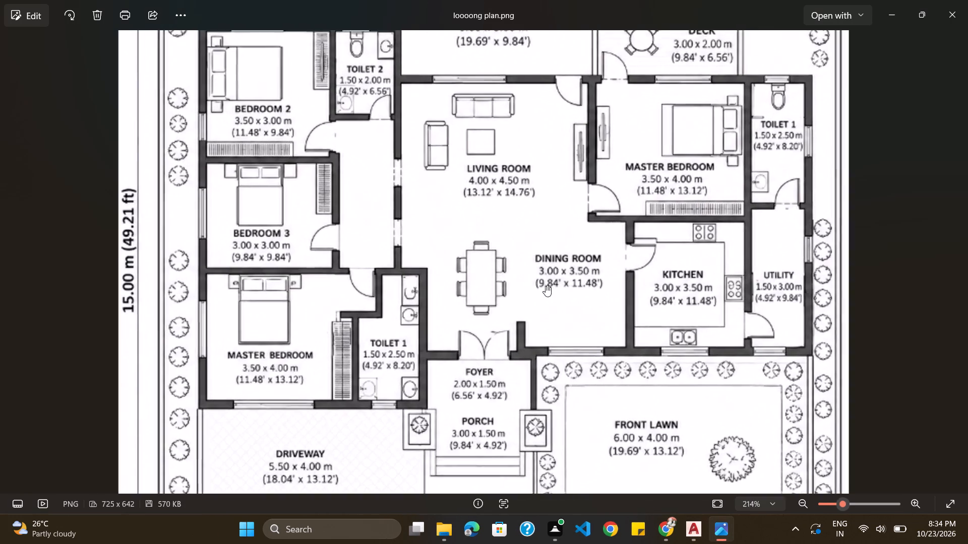
scroll(546, 286, up, 1)
scroll(546, 288, down, 4)
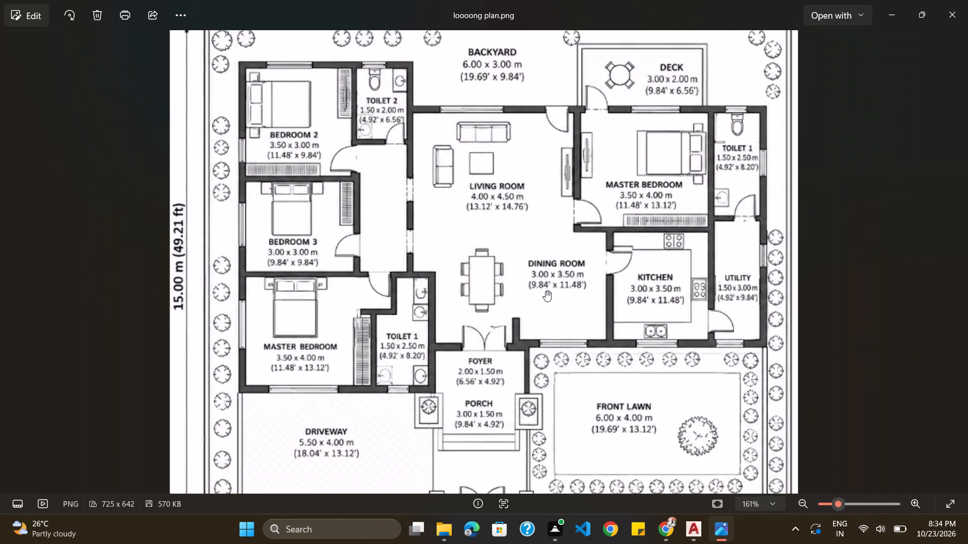
key(alt+Tab)
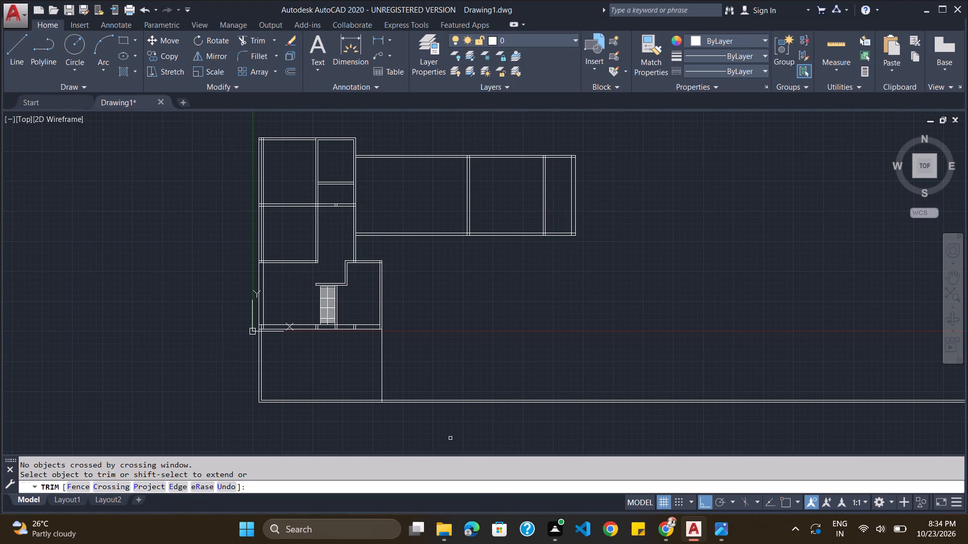
click(474, 486)
key(Escape)
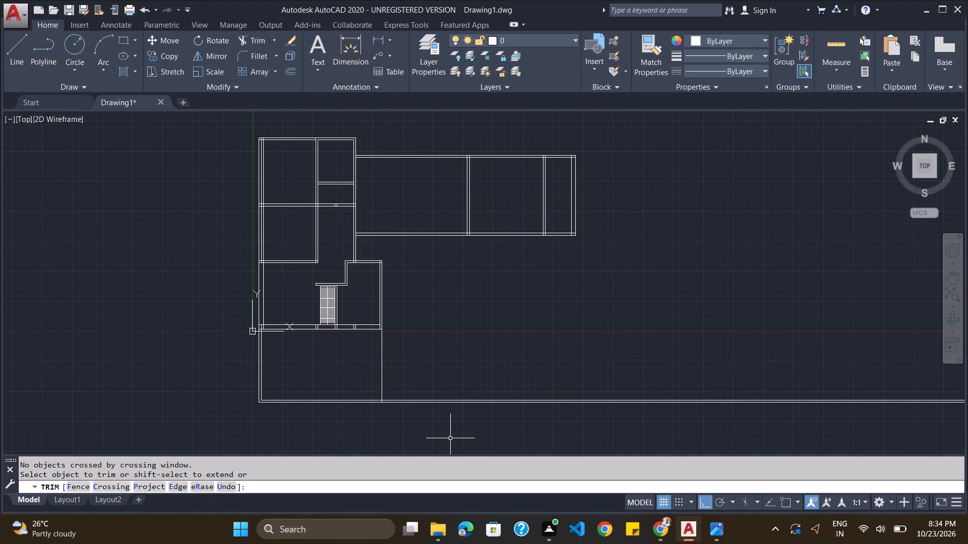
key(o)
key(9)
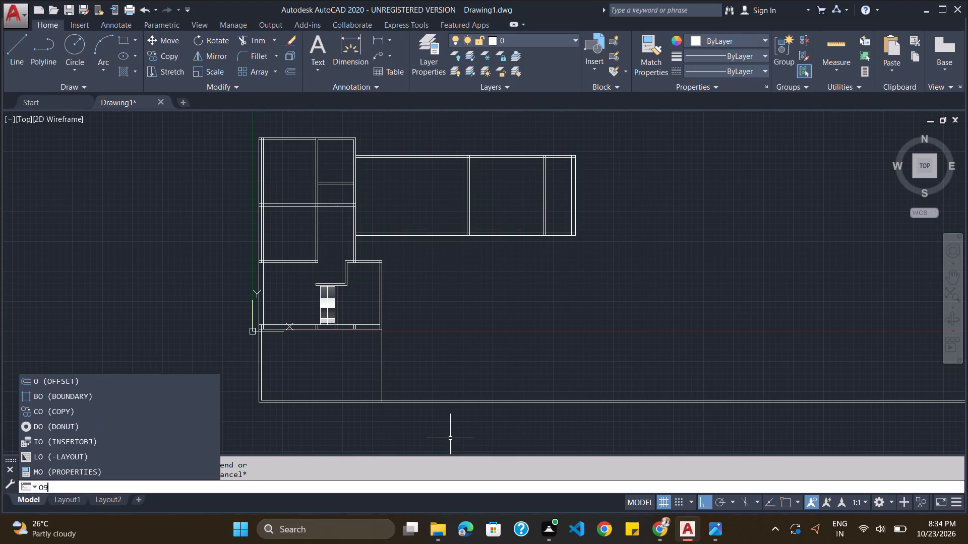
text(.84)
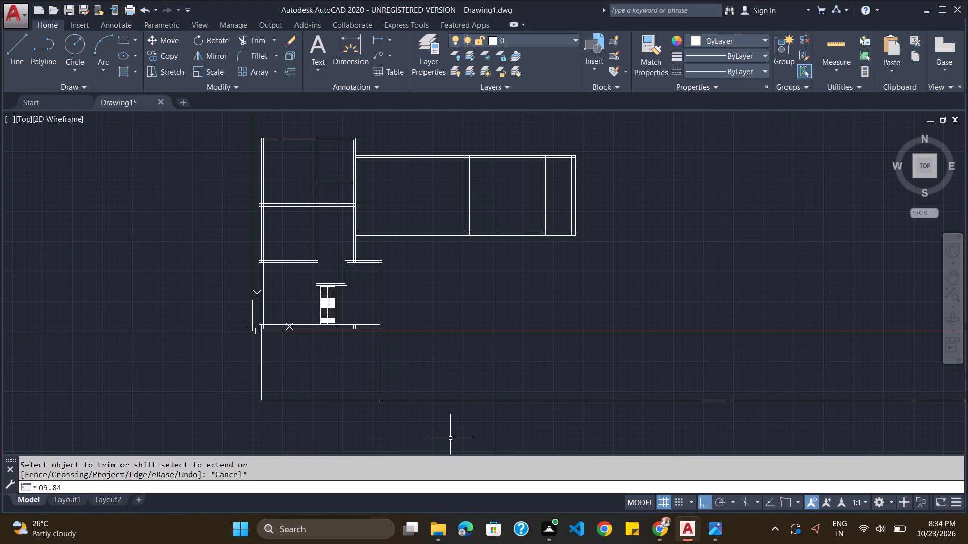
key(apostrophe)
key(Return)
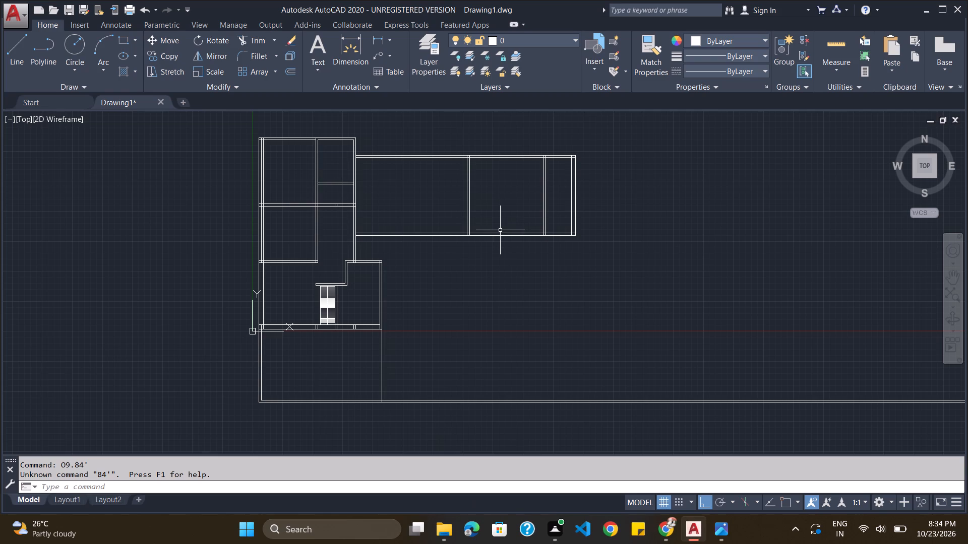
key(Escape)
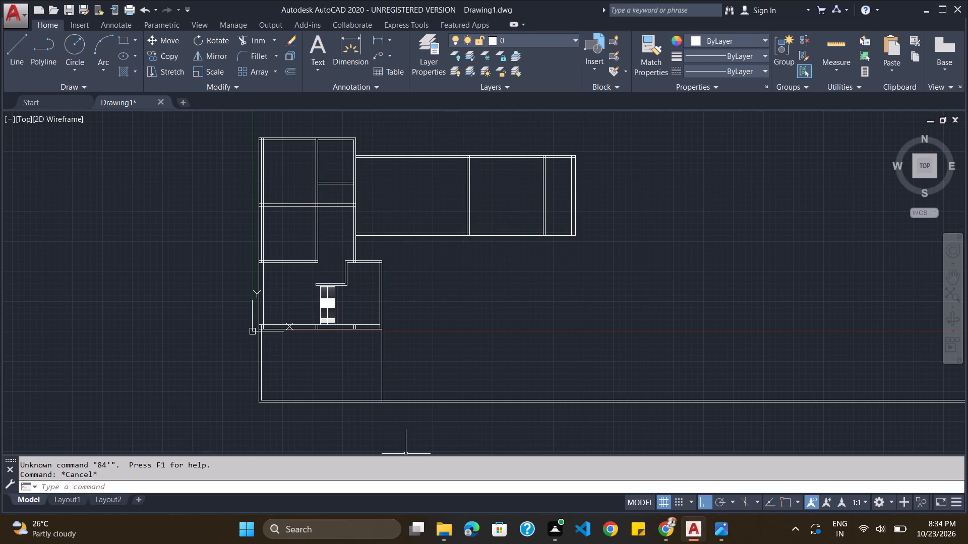
Offset the north line of the living room and eastern master bedroom's south wall 9.84' southward.
click(409, 489)
key(o)
key(Return)
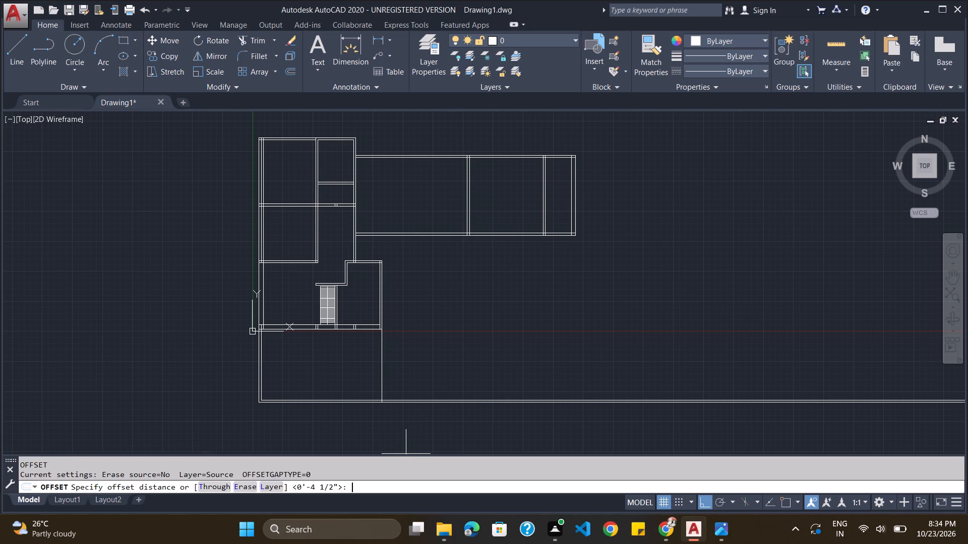
key(9)
text(.84)
key(apostrophe)
key(Return)
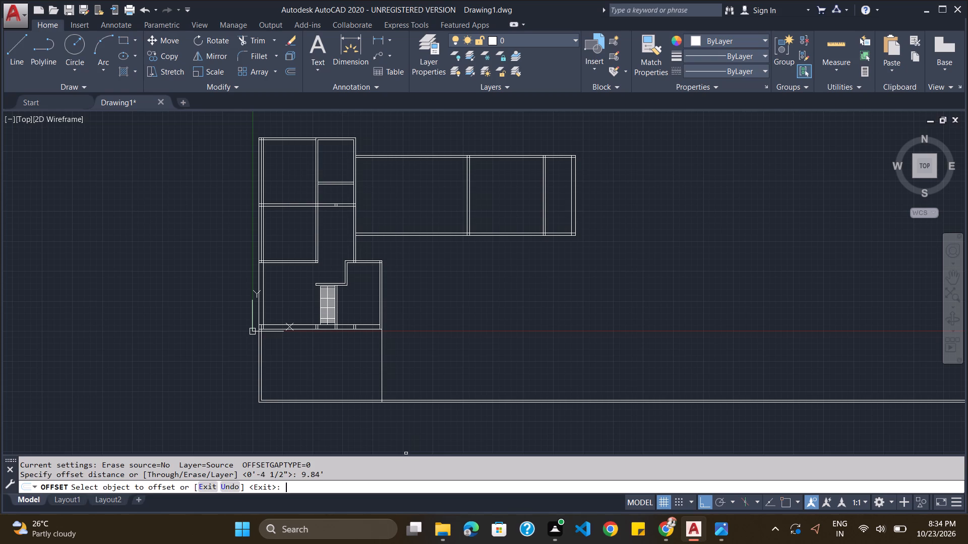
click(451, 232)
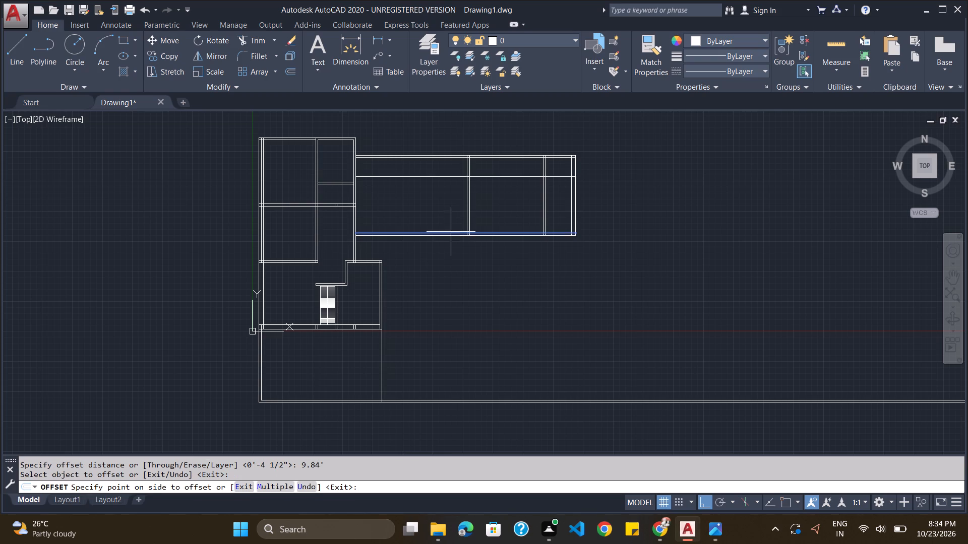
click(460, 298)
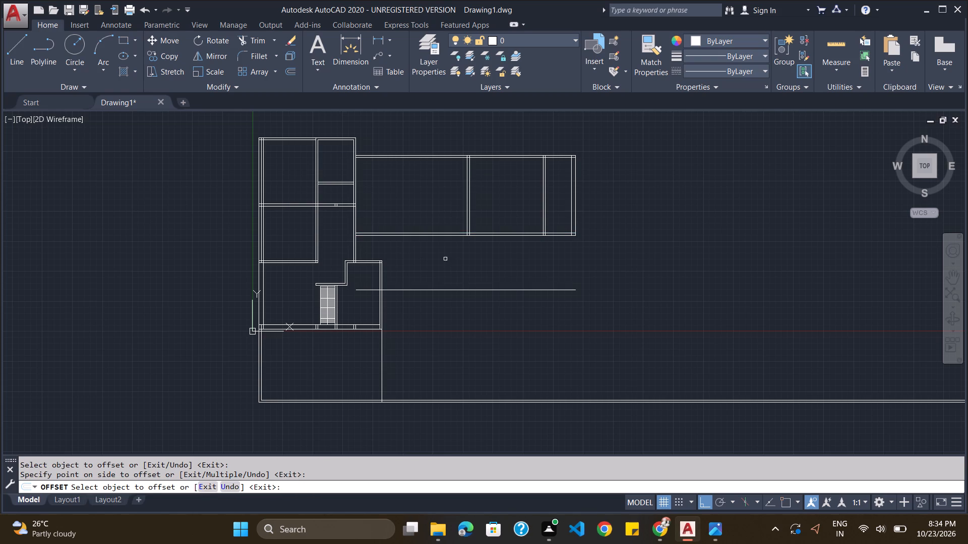
key(Escape)
Offset the new horizontal line south of the dining and kitchen area 4.5" southward.
click(478, 486)
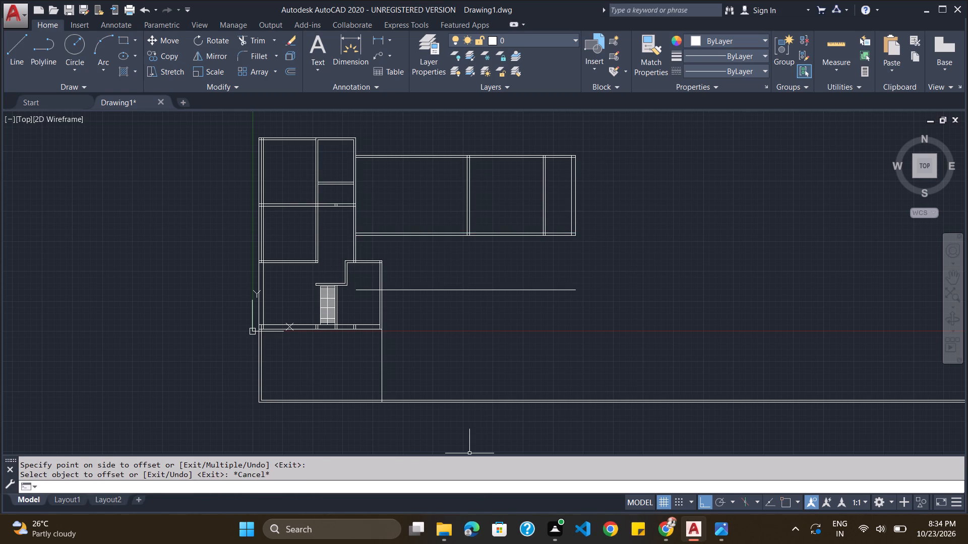
key(o)
key(Return)
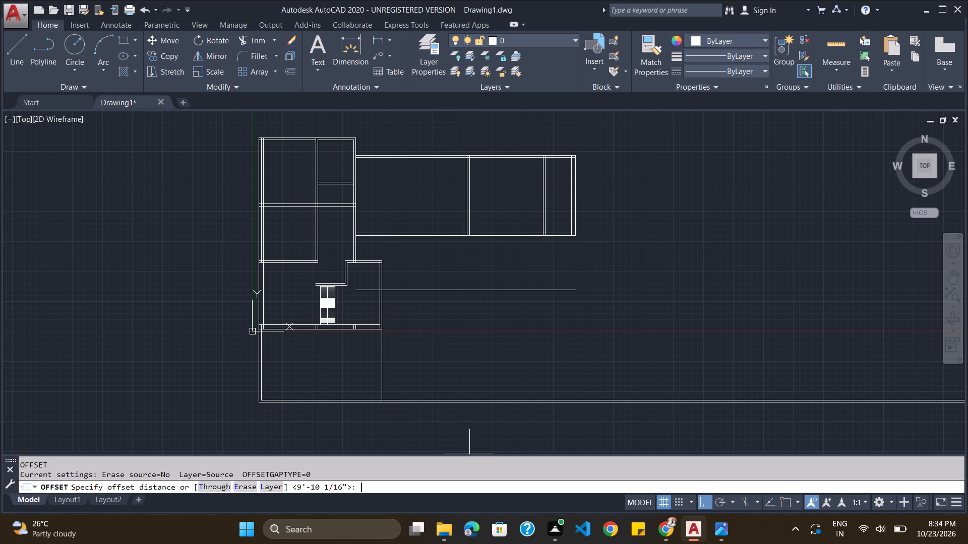
text(4.5")
key(Return)
click(511, 291)
click(508, 301)
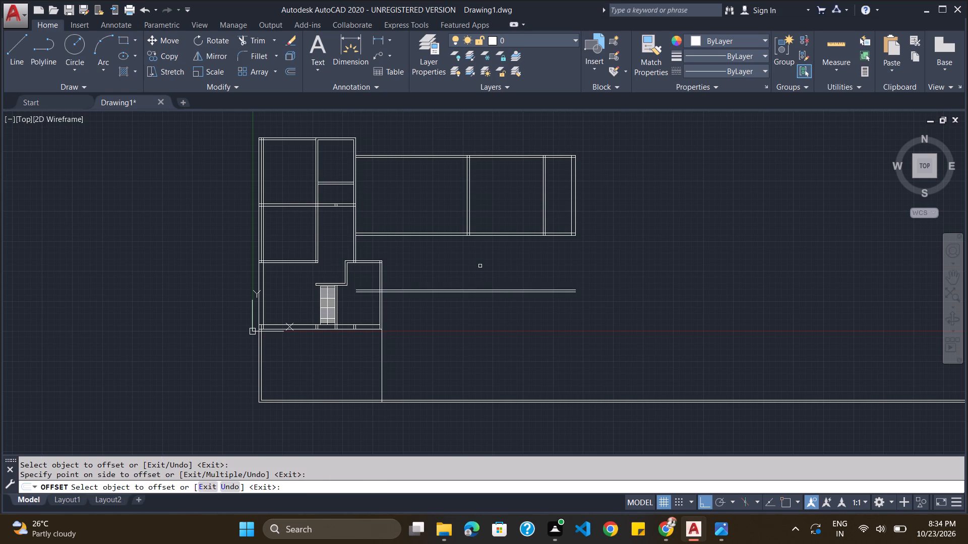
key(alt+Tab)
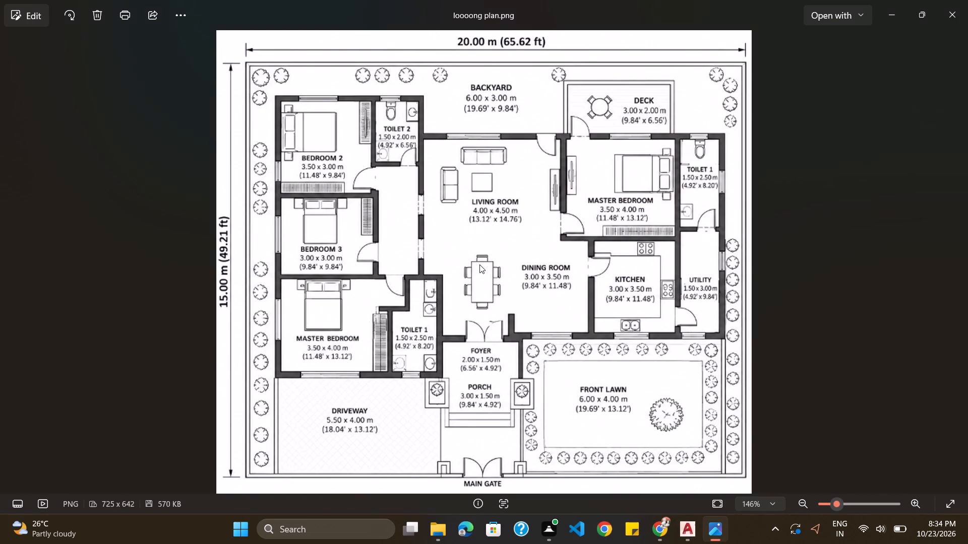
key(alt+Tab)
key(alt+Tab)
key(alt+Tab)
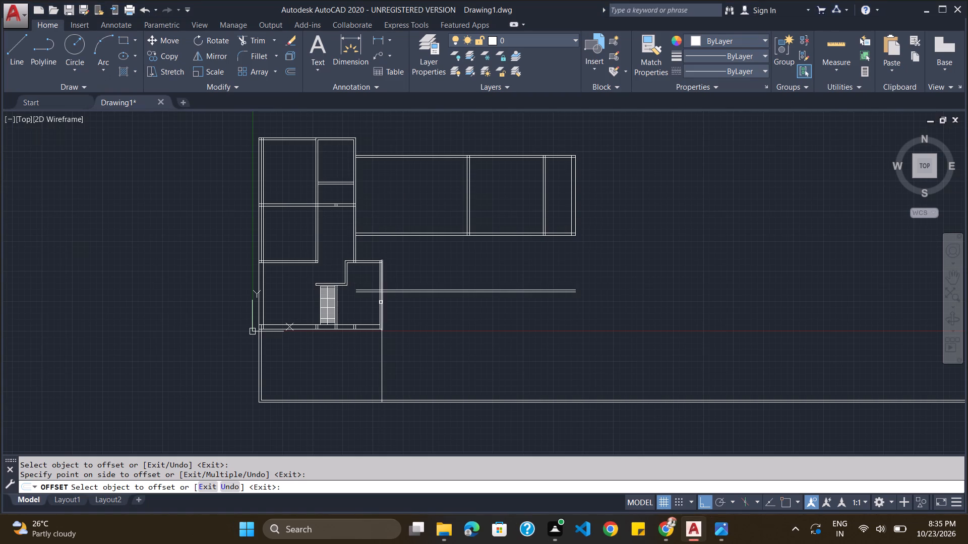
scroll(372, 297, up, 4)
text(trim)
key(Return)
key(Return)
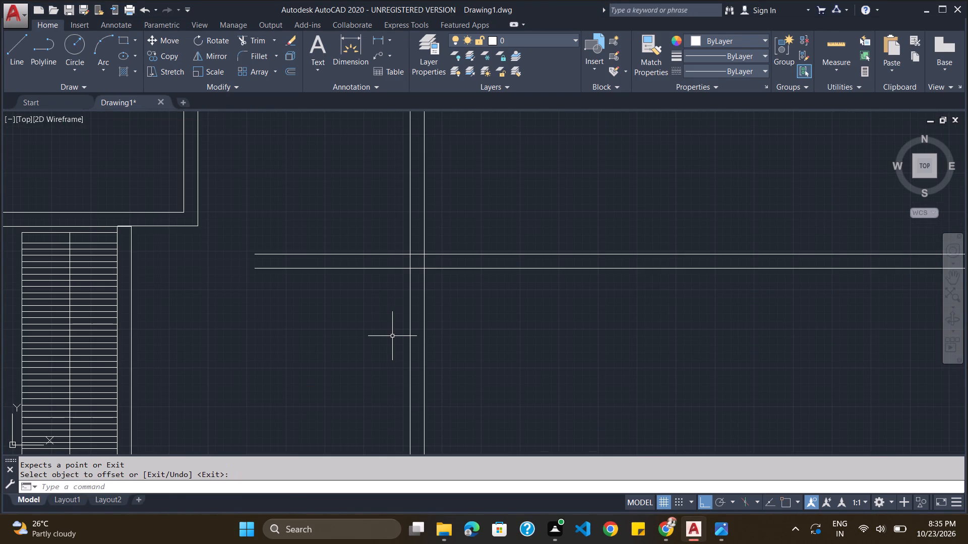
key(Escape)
Trim both lines of the dining and kitchen south wall back to the outer east face of the western Toilet 1.
text(trim)
key(Return)
key(Return)
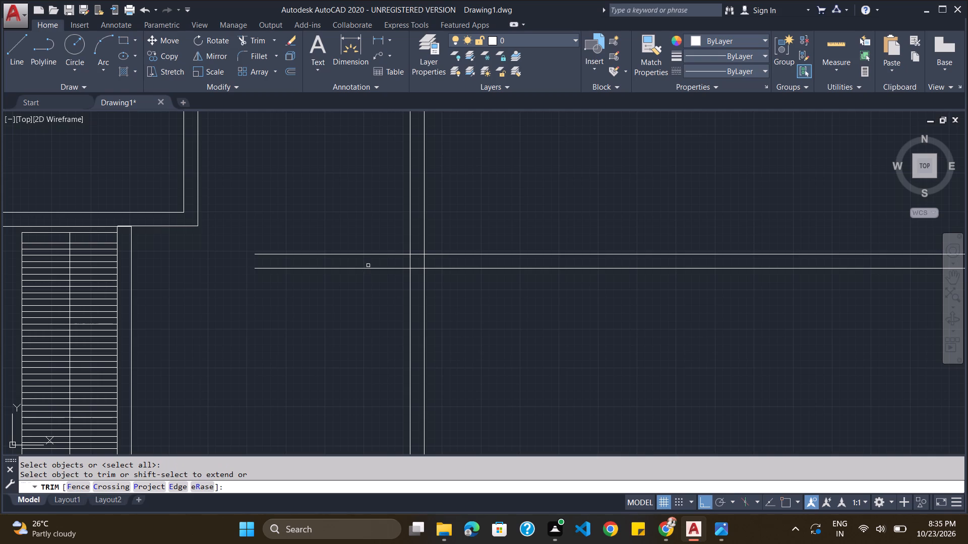
click(368, 268)
click(371, 255)
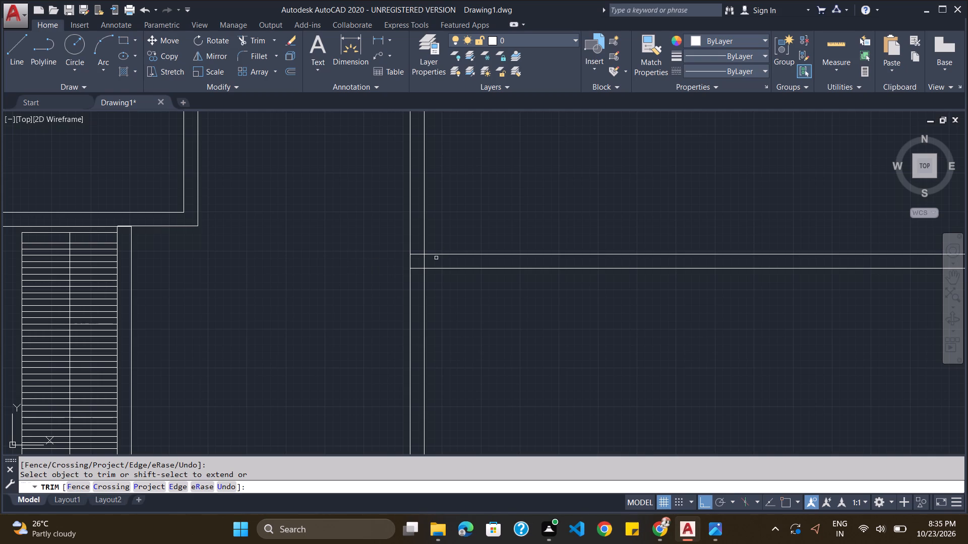
click(419, 254)
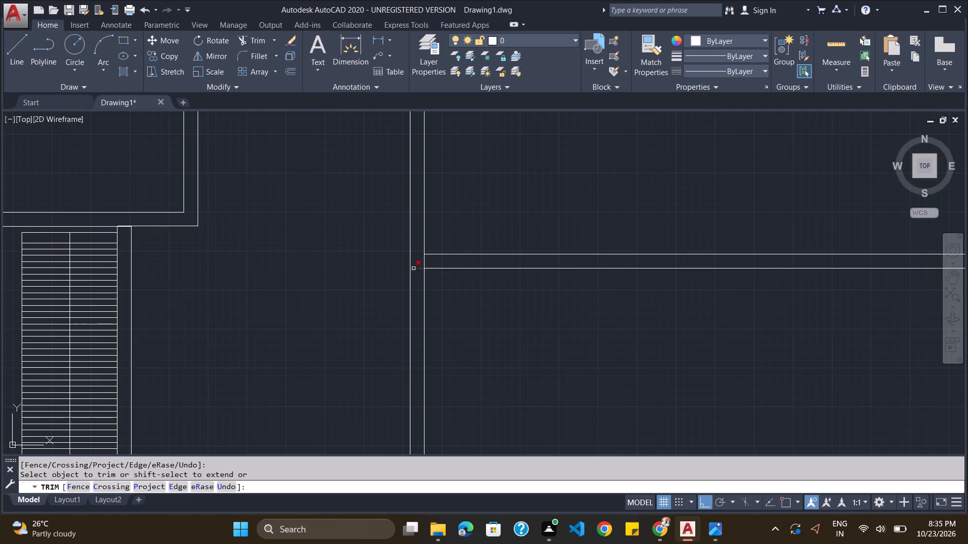
click(416, 269)
Extend both lines of the easternmost outer wall southward to the dining and kitchen south wall, following loooong plan.png.
scroll(451, 261, down, 5)
scroll(492, 319, down, 1)
scroll(493, 287, up, 1)
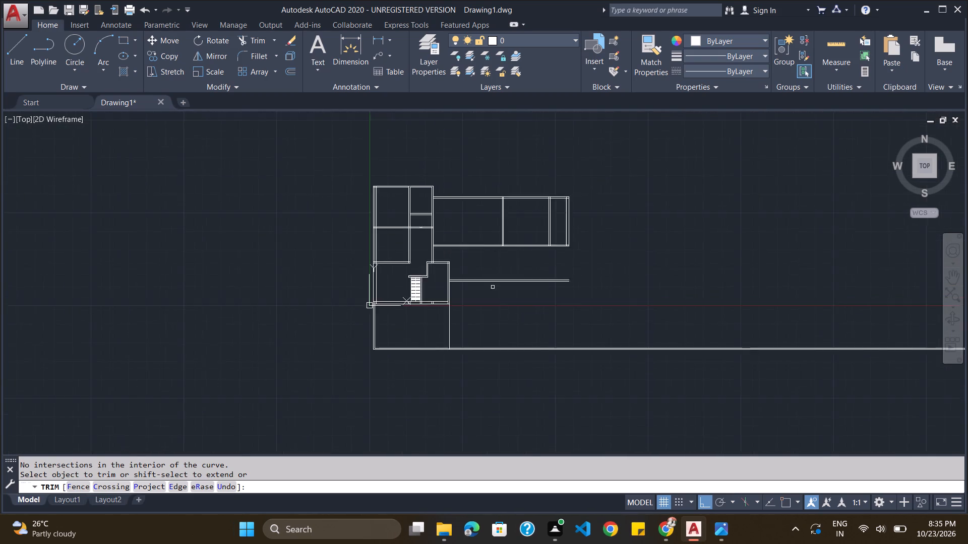
scroll(493, 287, up, 2)
scroll(492, 287, down, 2)
scroll(590, 228, up, 1)
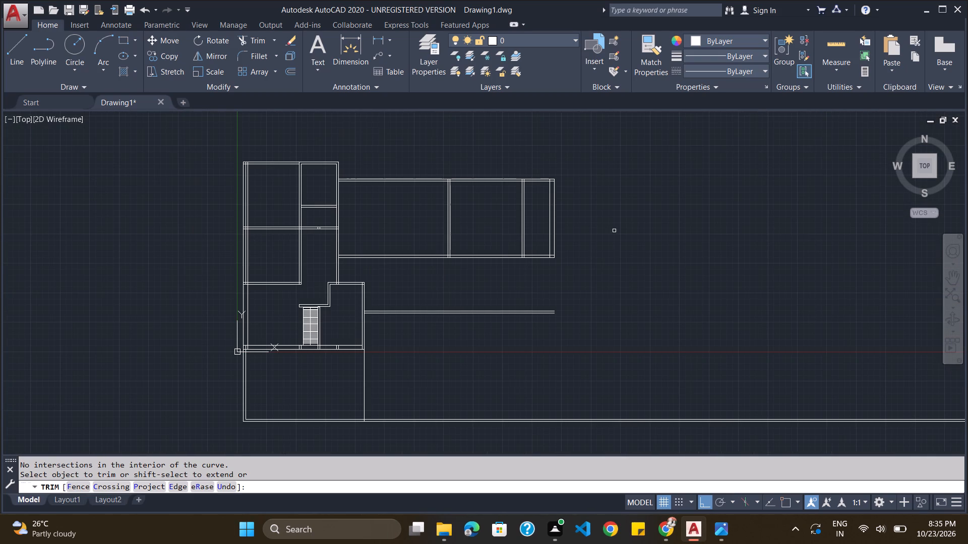
key(alt+Tab)
key(alt+Tab)
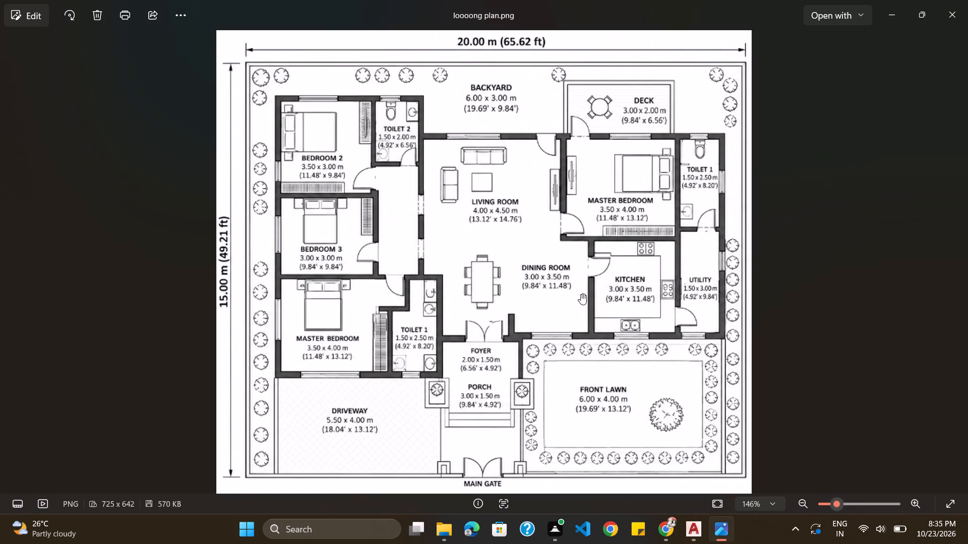
shift+click(551, 252)
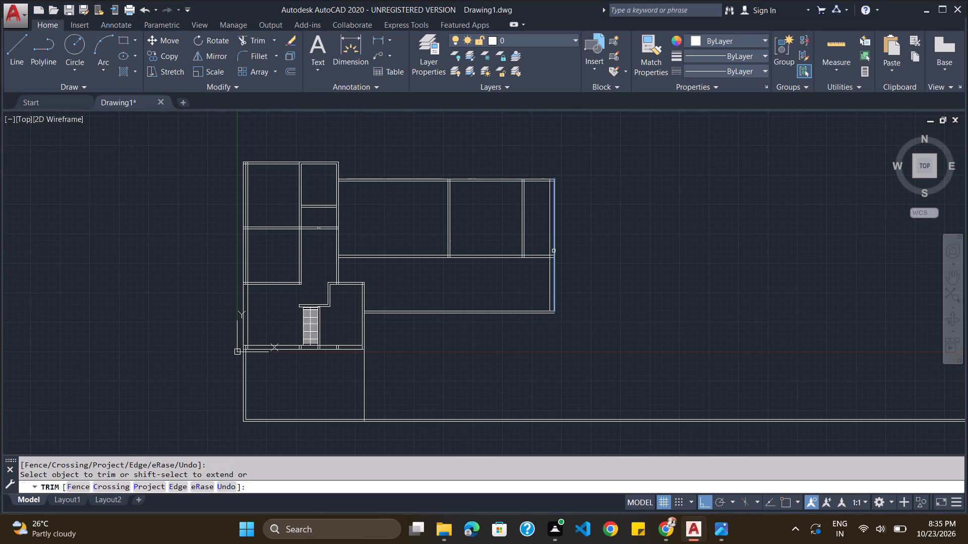
shift+click(554, 251)
key(alt+Tab)
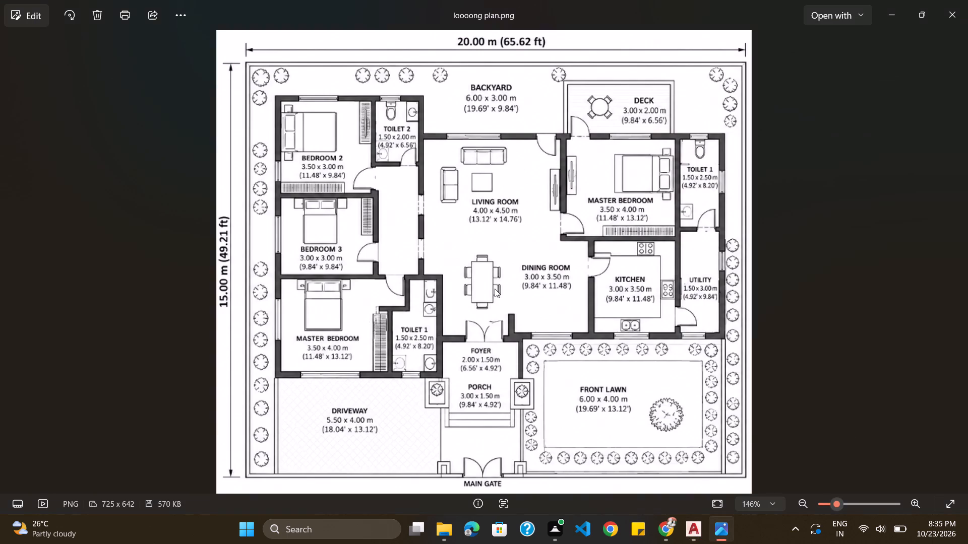
Extend both lines of the wall between the eastern master bedroom and Toilet 1 southward to the dining and kitchen south wall.
key(alt+Tab)
shift+click(524, 245)
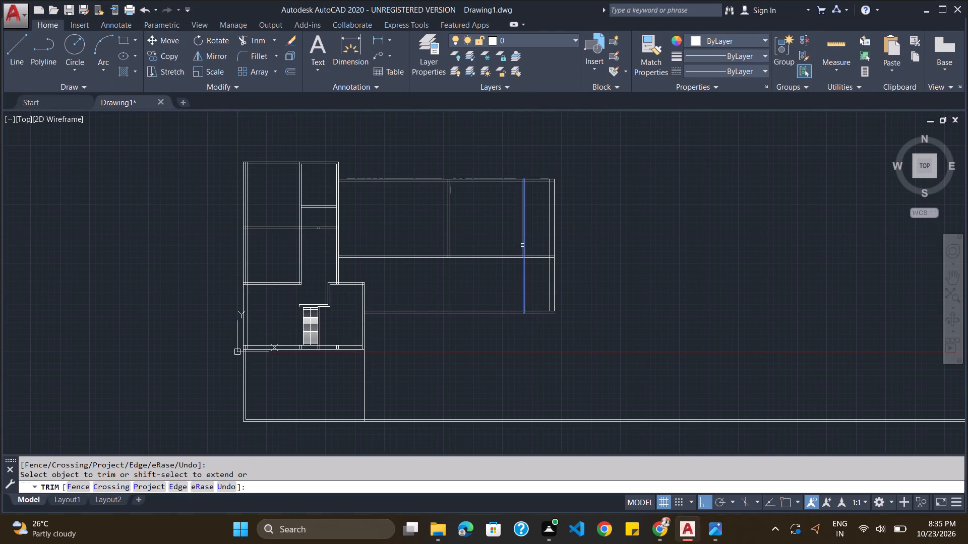
shift+click(522, 245)
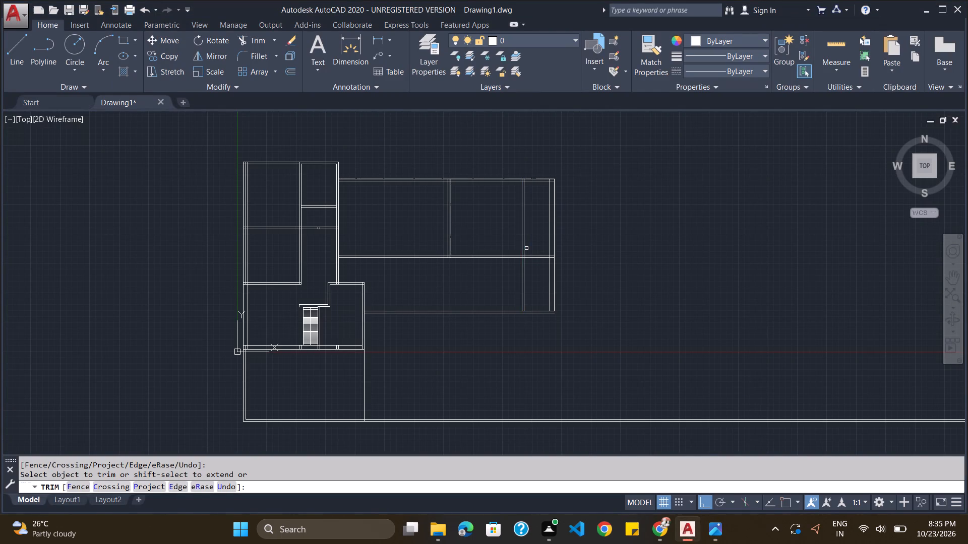
shift+click(524, 248)
shift+click(522, 247)
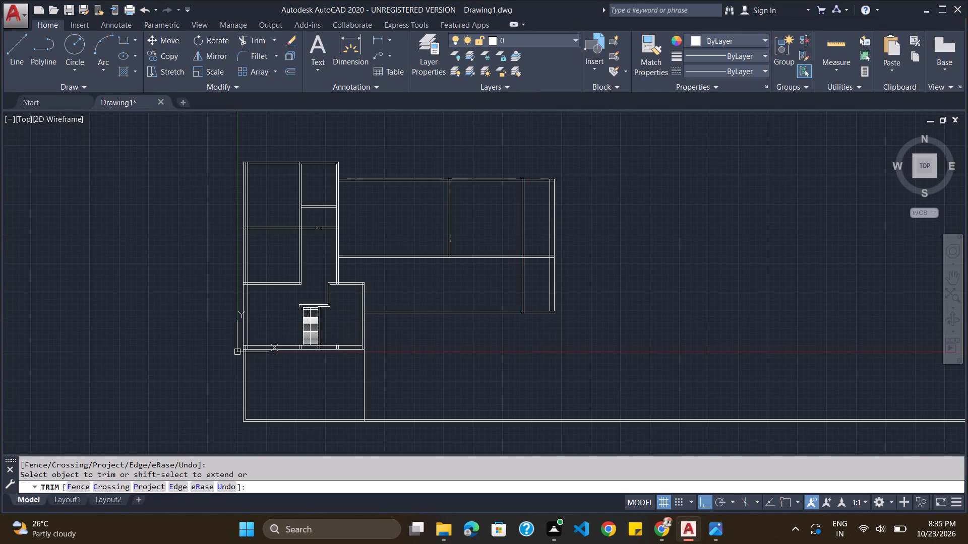
key(alt+Tab)
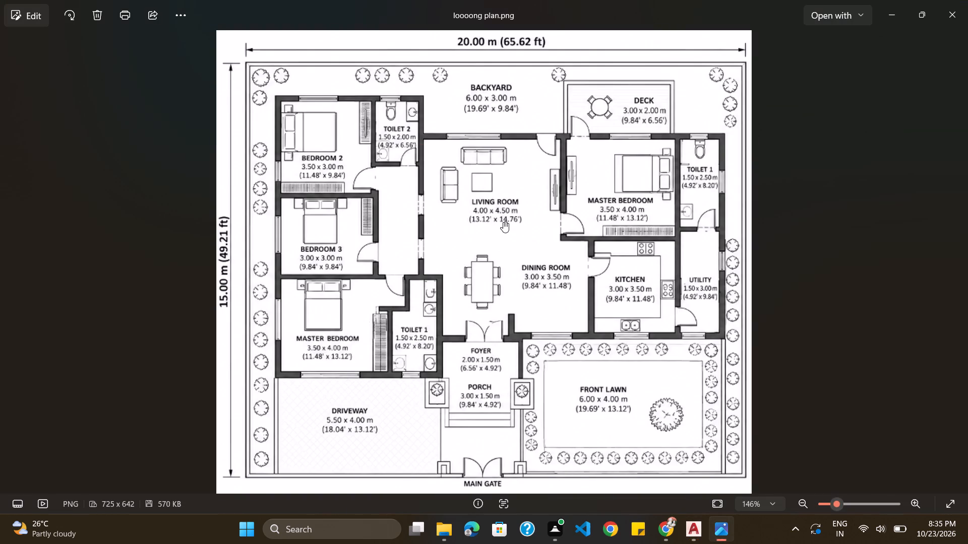
key(alt+Tab)
key(alt+Tab)
key(alt+Tab)
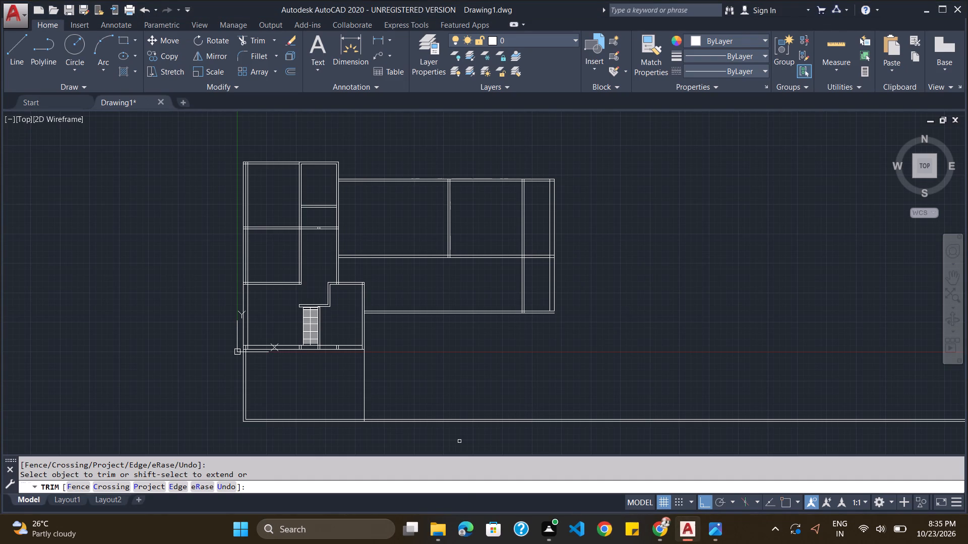
click(467, 492)
key(Escape)
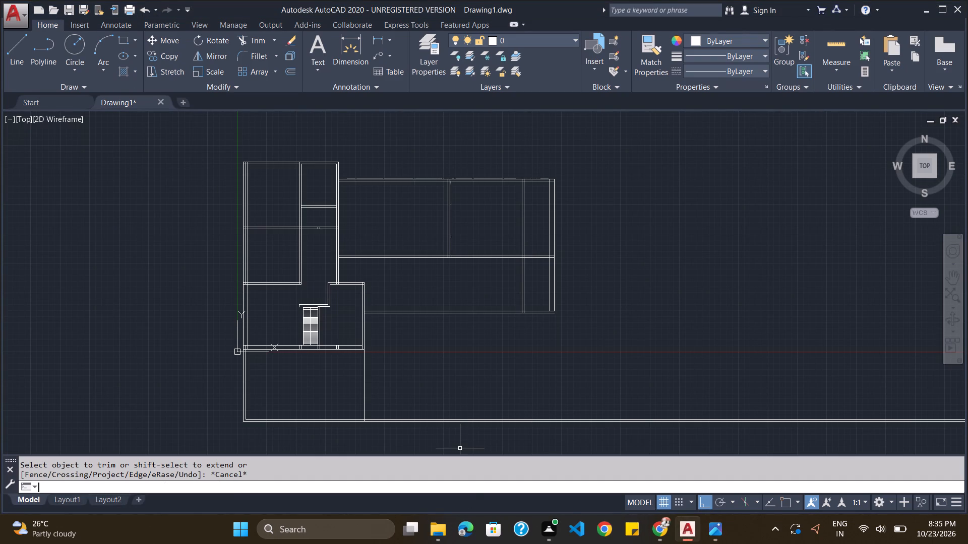
Offset the west line of the wall between kitchen and utility 9.84' westward, following loooong plan.png.
key(o)
key(Return)
key(alt+Tab)
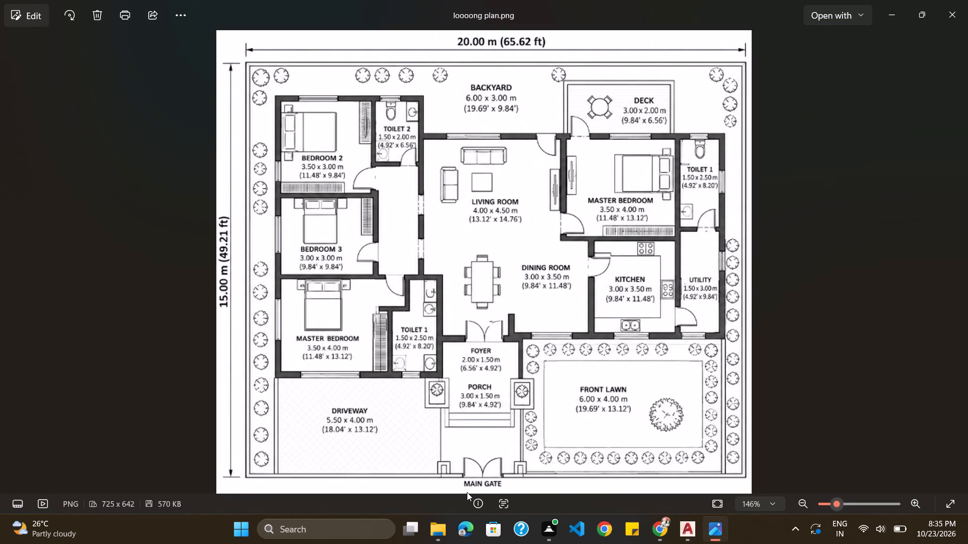
key(alt+Tab)
text(9.84)
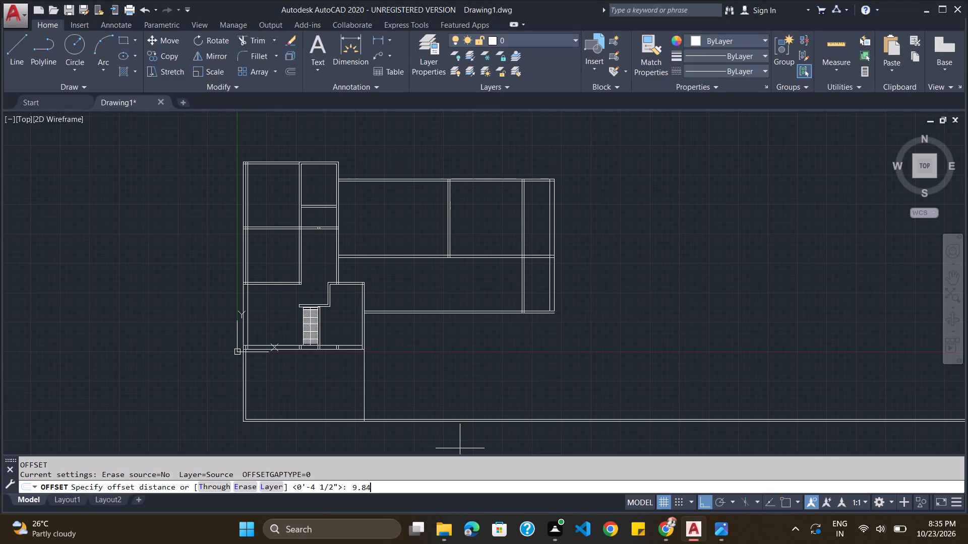
key(apostrophe)
key(Return)
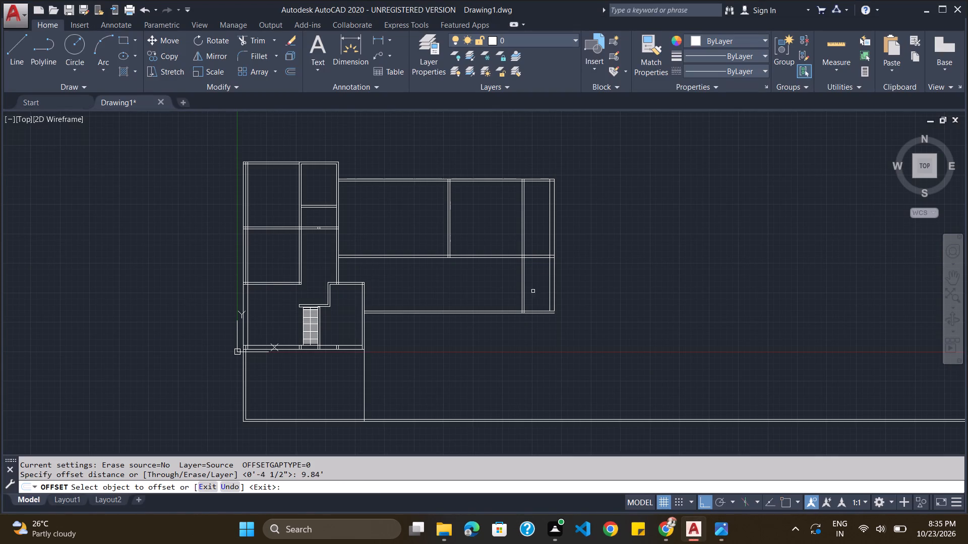
click(524, 293)
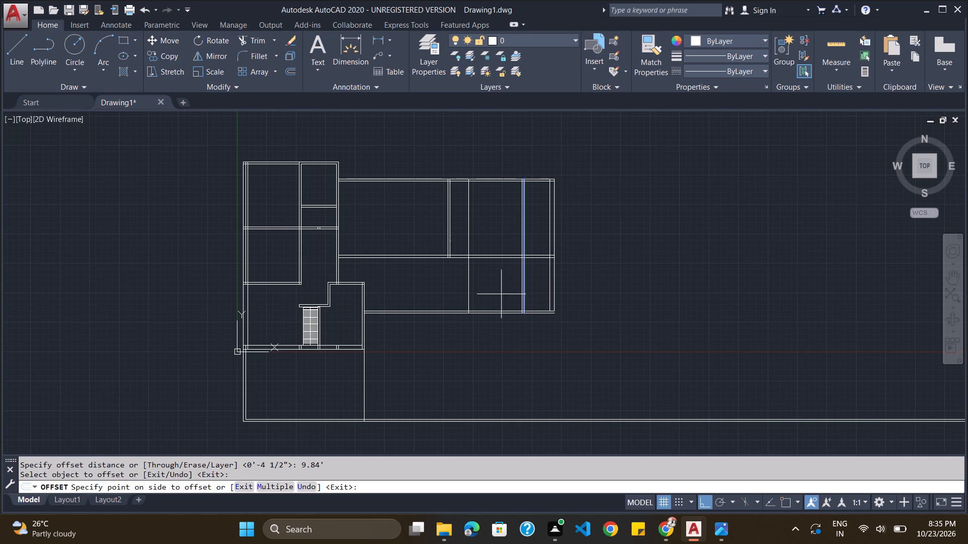
click(494, 294)
key(Escape)
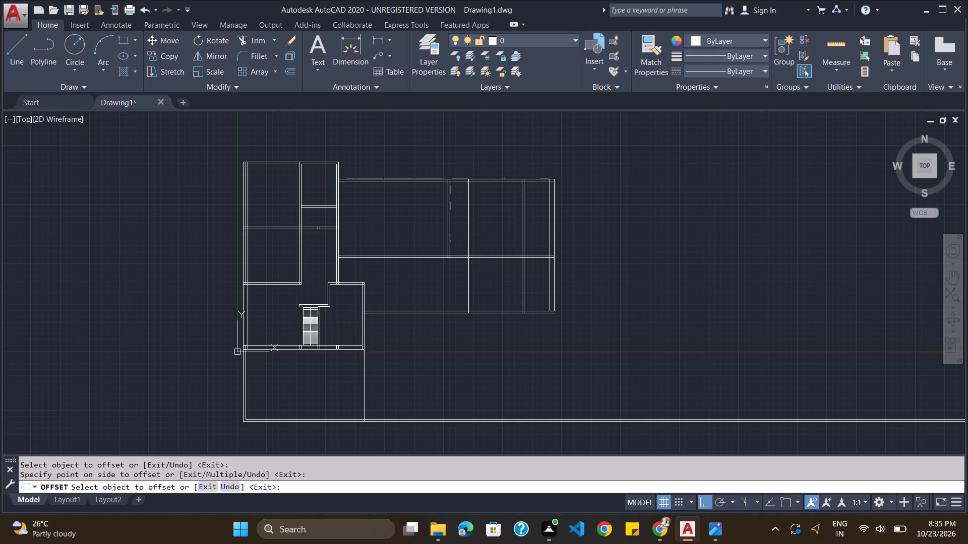
key(grave)
key(Escape)
Offset the new vertical line at the kitchen's west side 4.5" westward.
key(o)
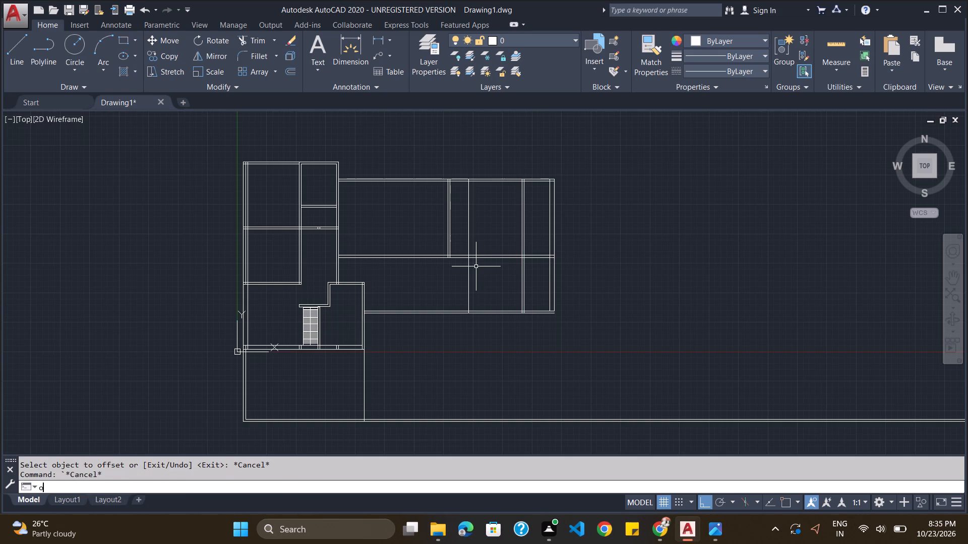
key(Return)
text(4.5)
key(shift+quotedbl)
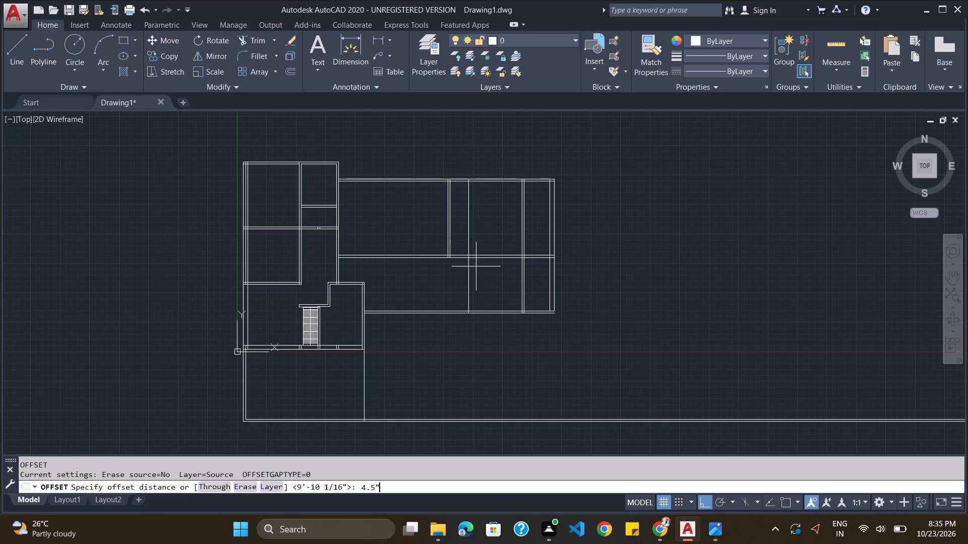
key(Return)
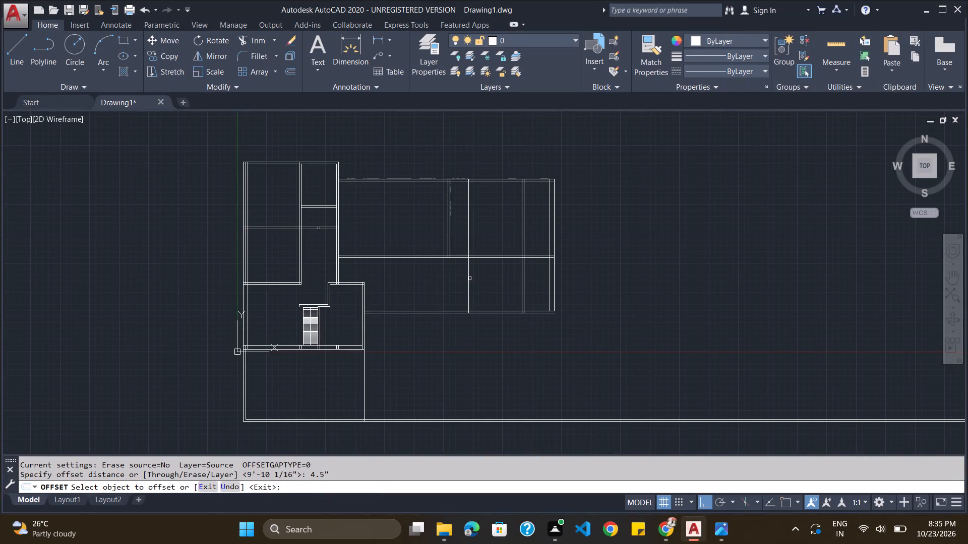
click(468, 279)
click(459, 279)
key(Escape)
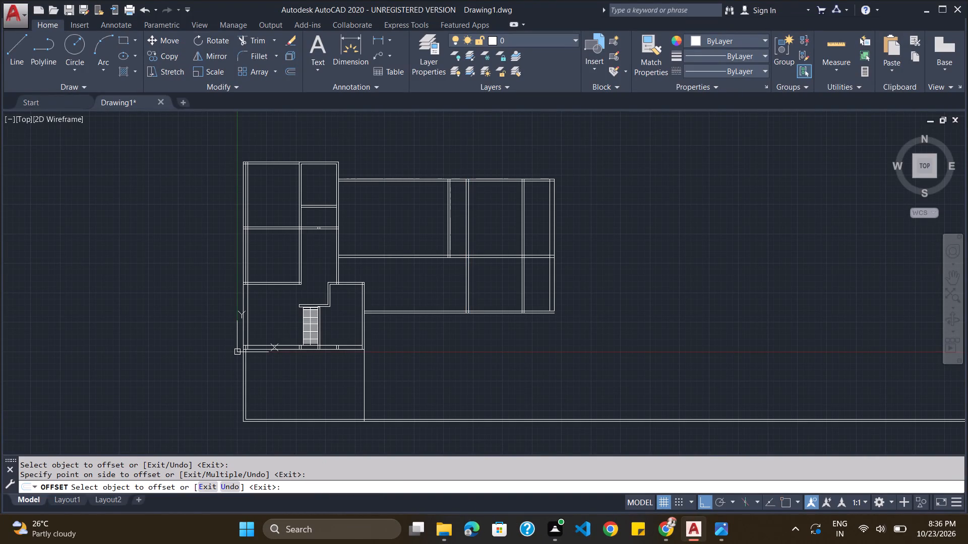
Trim away the parts of both kitchen west wall lines that run through the eastern master bedroom.
text(trim)
key(Return)
key(Return)
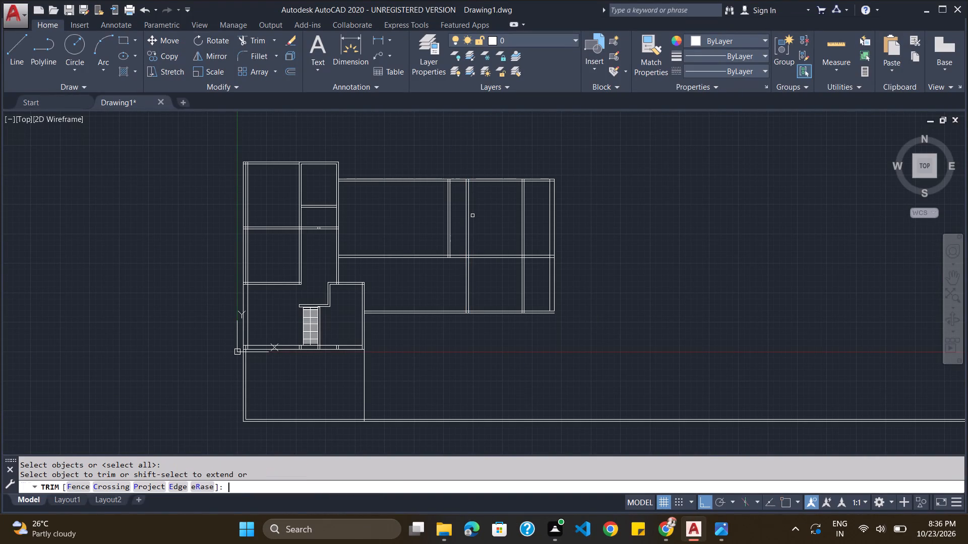
click(469, 215)
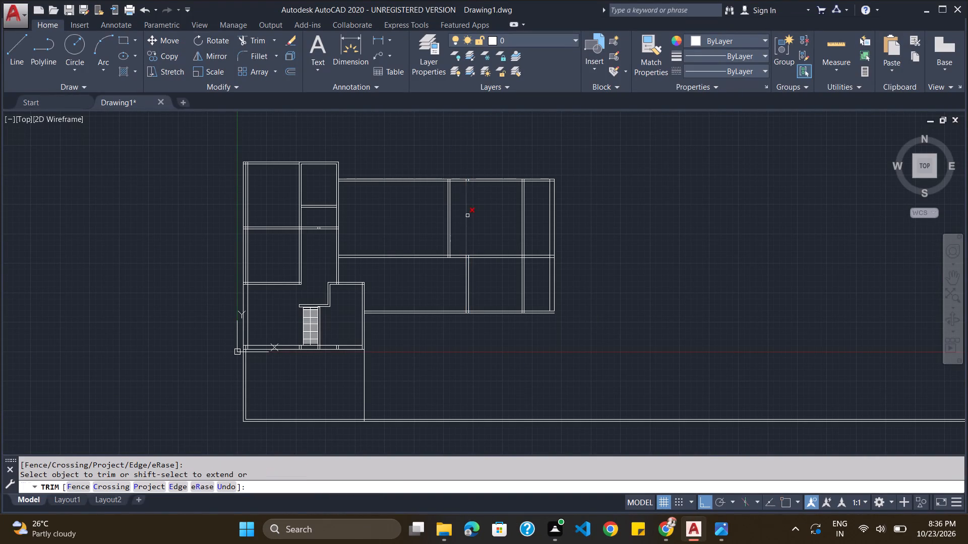
click(466, 216)
scroll(467, 215, down, 2)
scroll(468, 215, up, 5)
scroll(468, 215, down, 3)
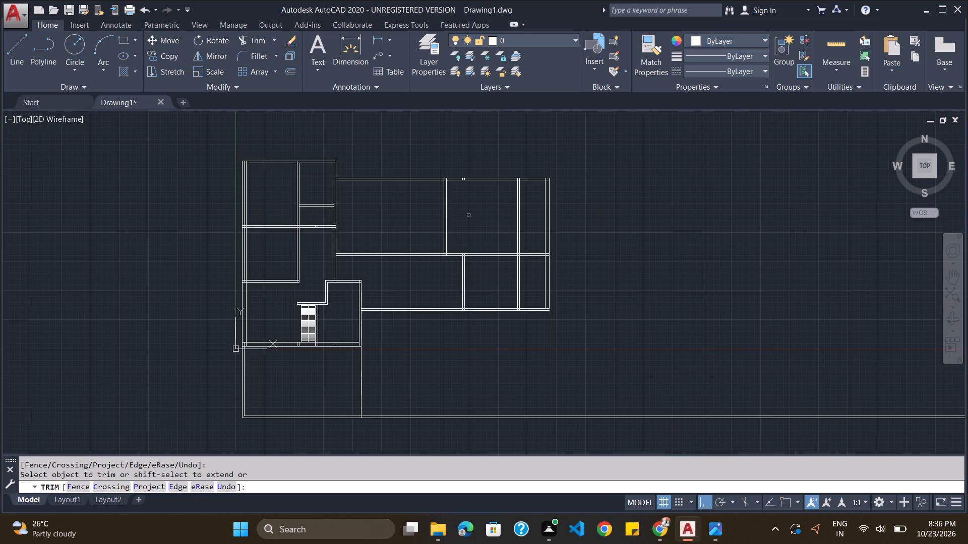
key(alt+Tab)
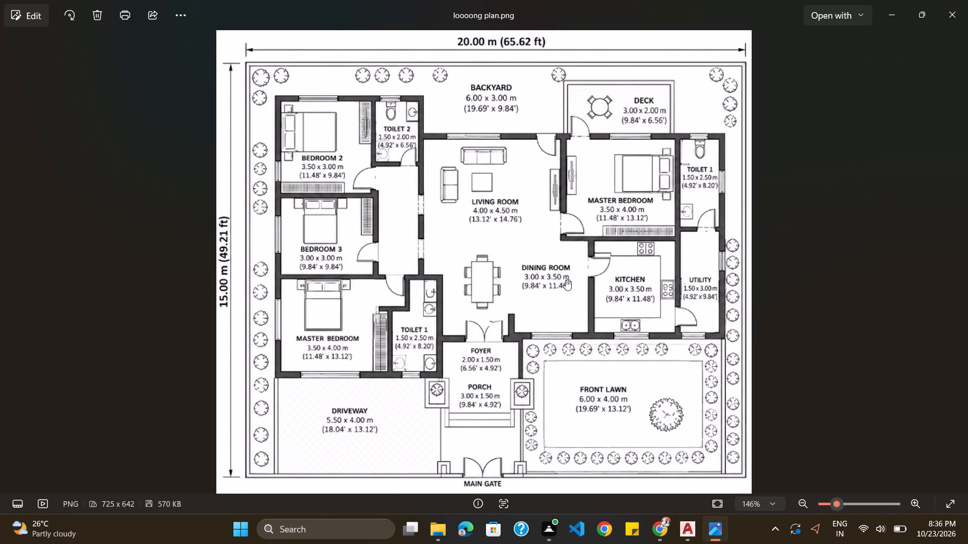
scroll(542, 303, down, 1)
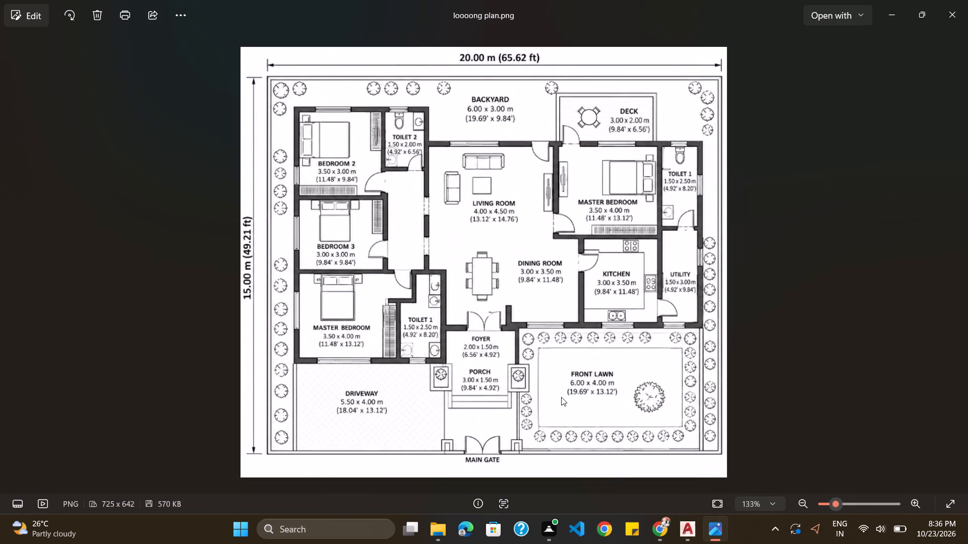
scroll(561, 397, up, 1)
scroll(561, 397, down, 2)
scroll(554, 451, up, 2)
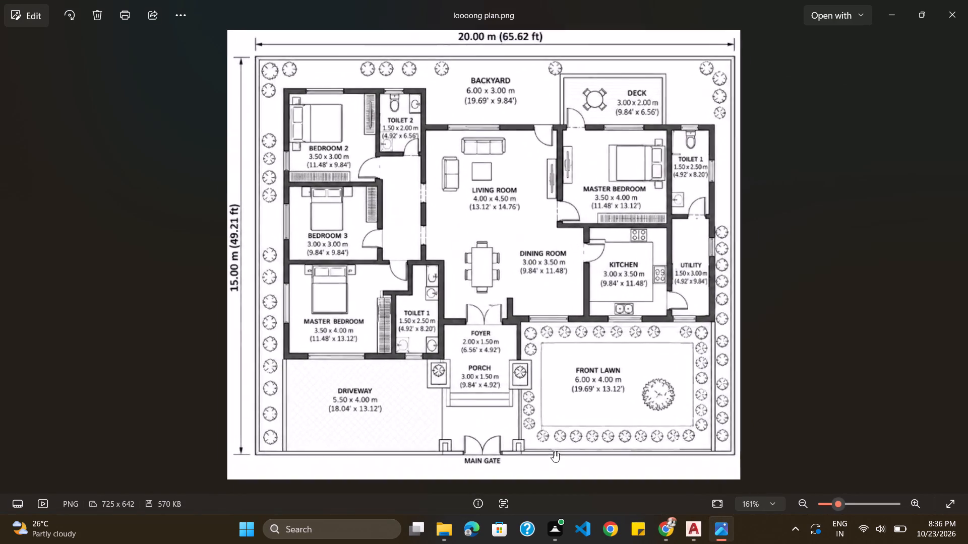
scroll(554, 451, up, 3)
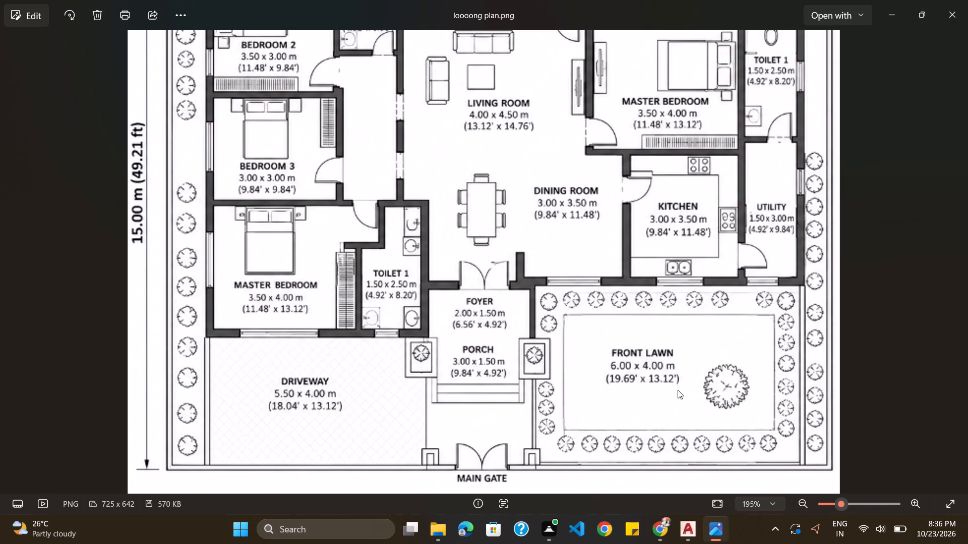
key(alt+Tab)
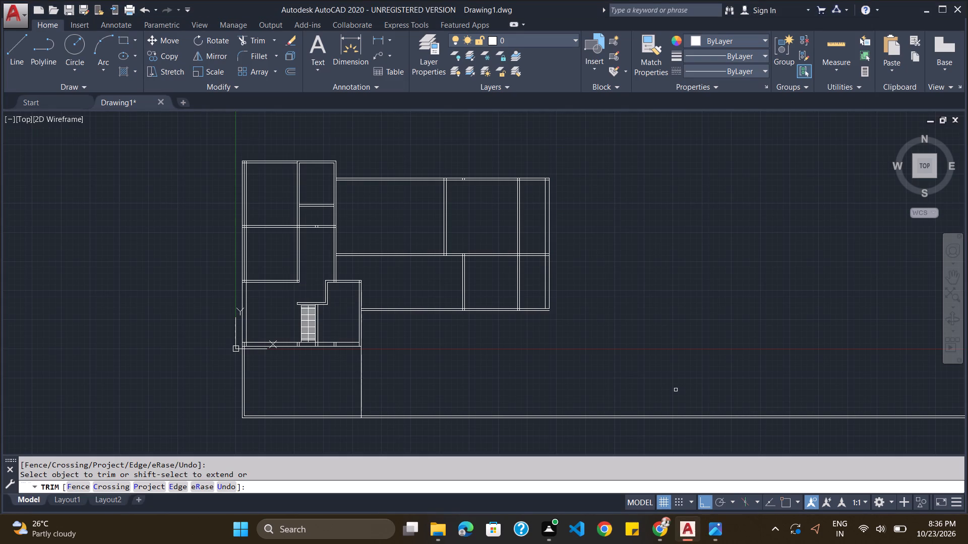
click(506, 490)
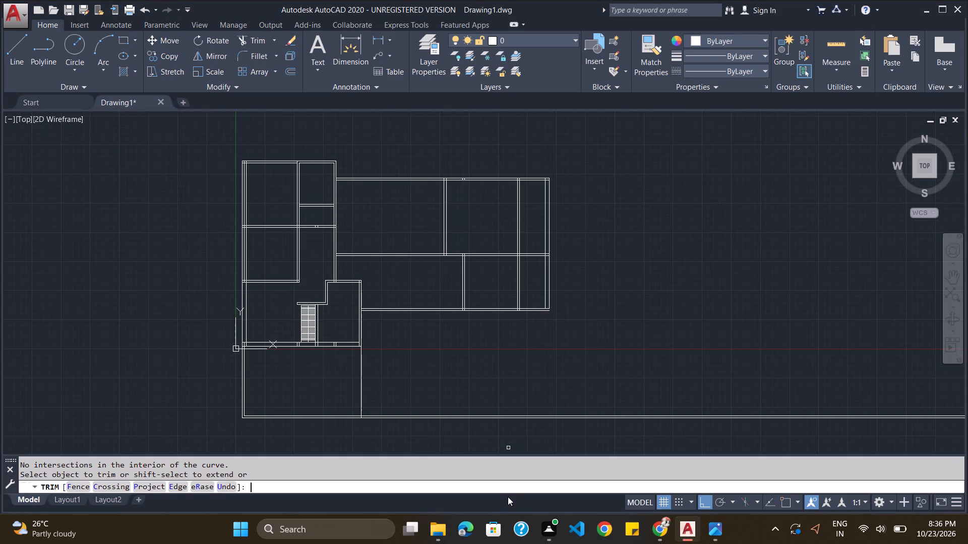
key(Escape)
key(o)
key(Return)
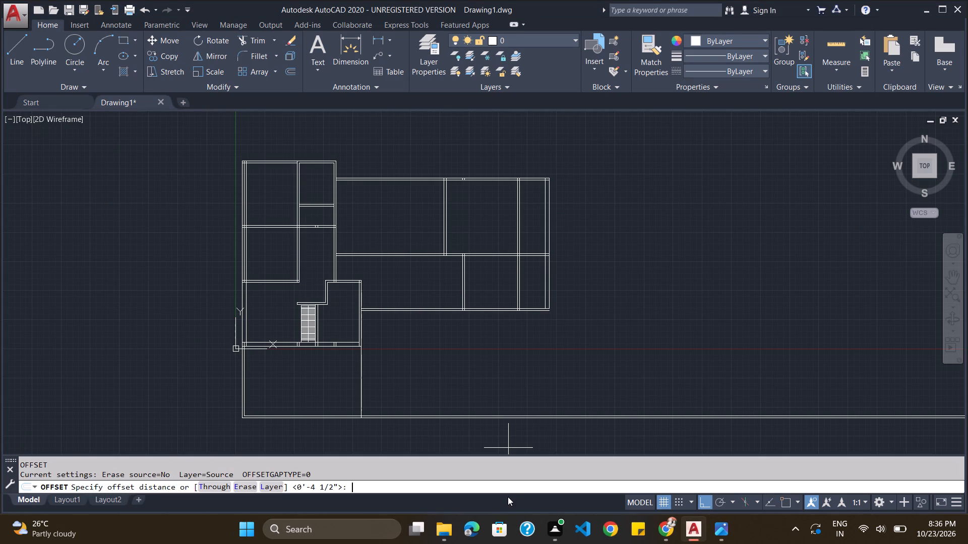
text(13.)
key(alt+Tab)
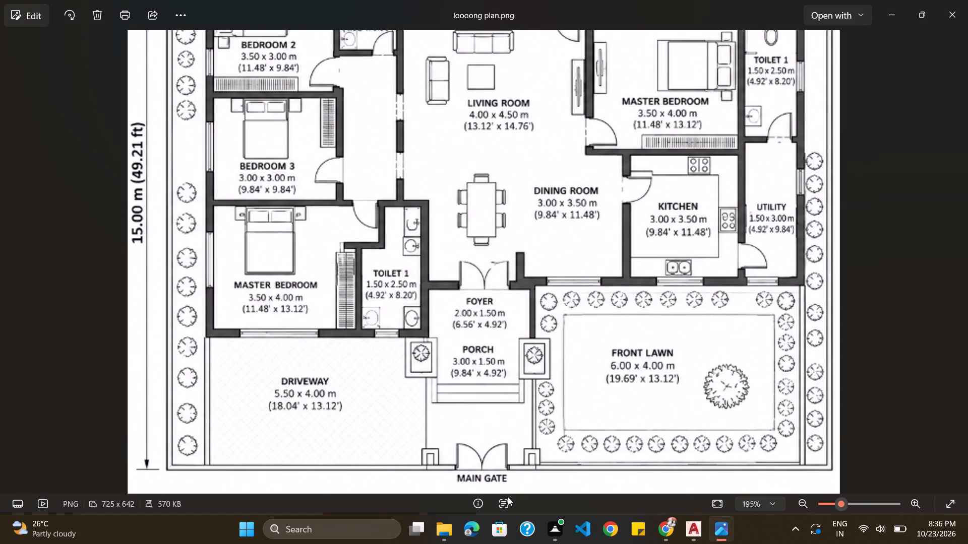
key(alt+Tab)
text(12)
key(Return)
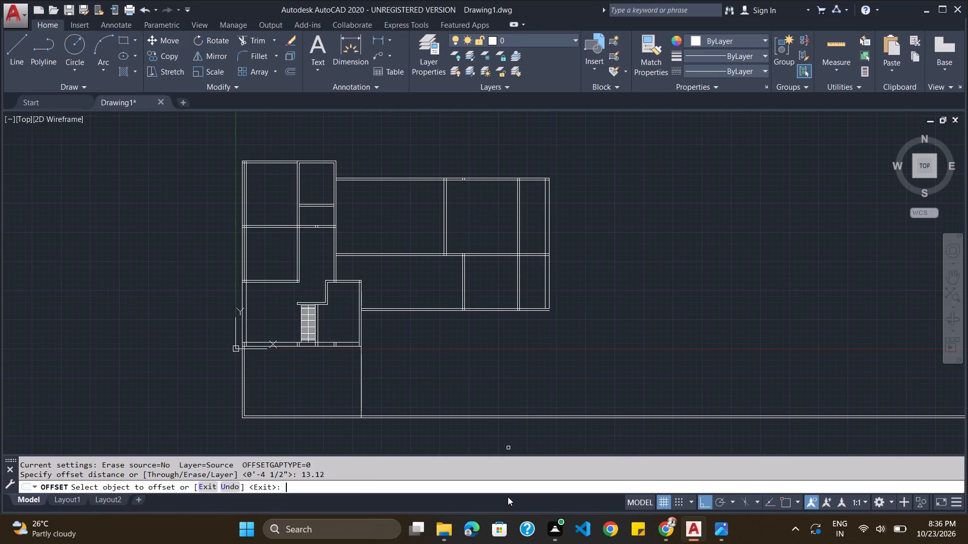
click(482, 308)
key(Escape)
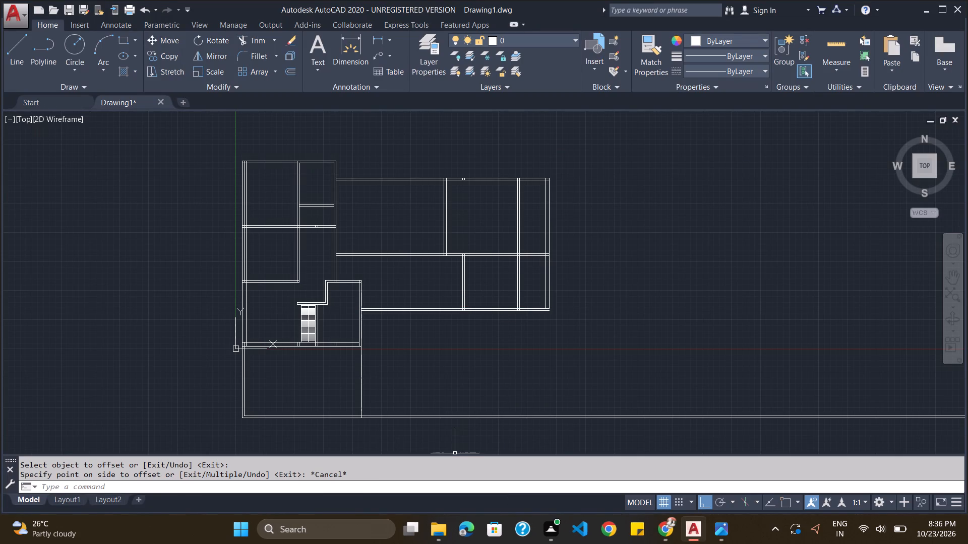
Offset a line of the dining and kitchen south wall 13.12' southward for the front lawn, following loooong plan.png.
click(456, 489)
key(o)
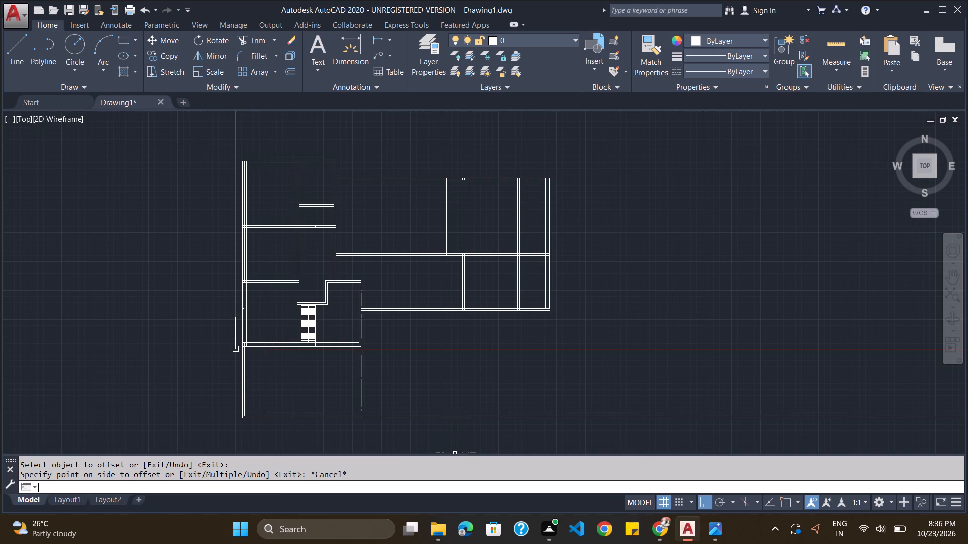
key(Return)
text(13.)
text(12)
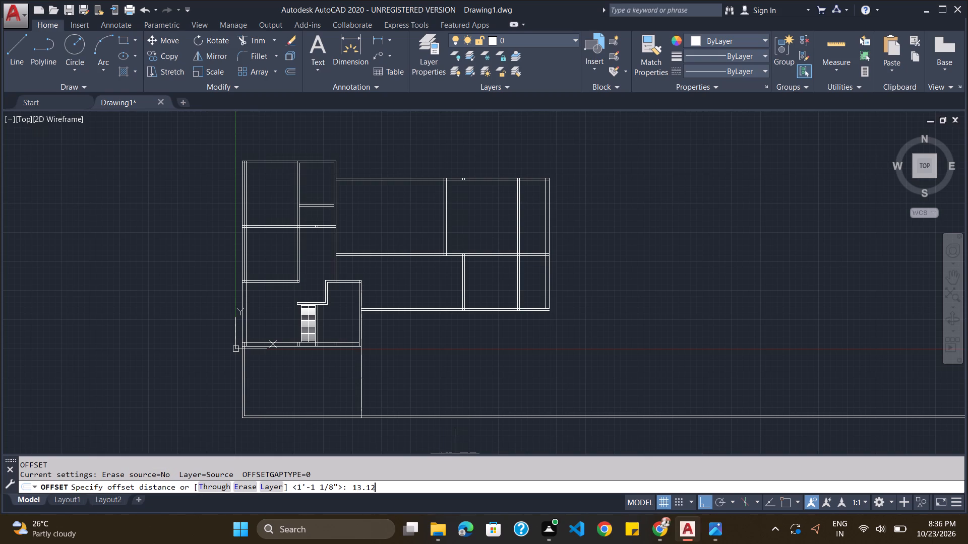
key(apostrophe)
key(Return)
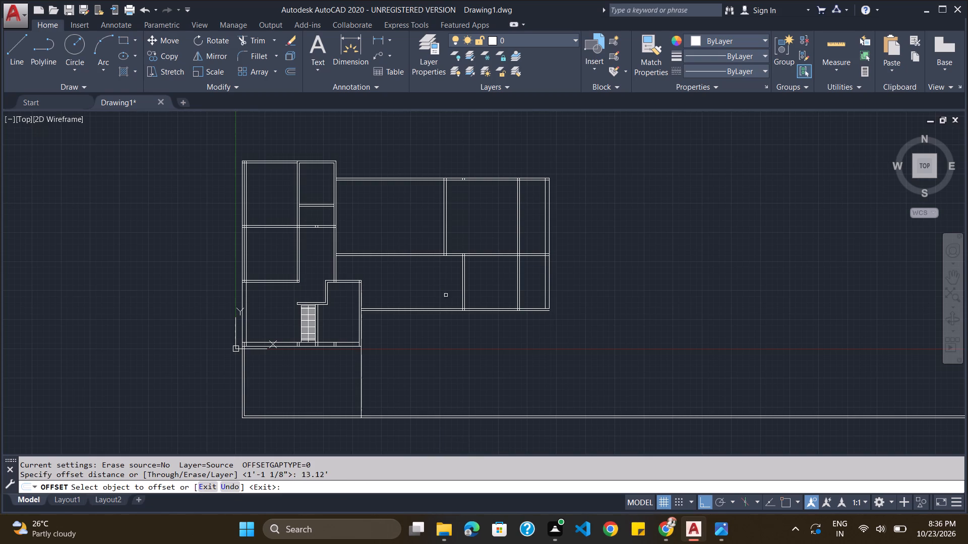
click(452, 309)
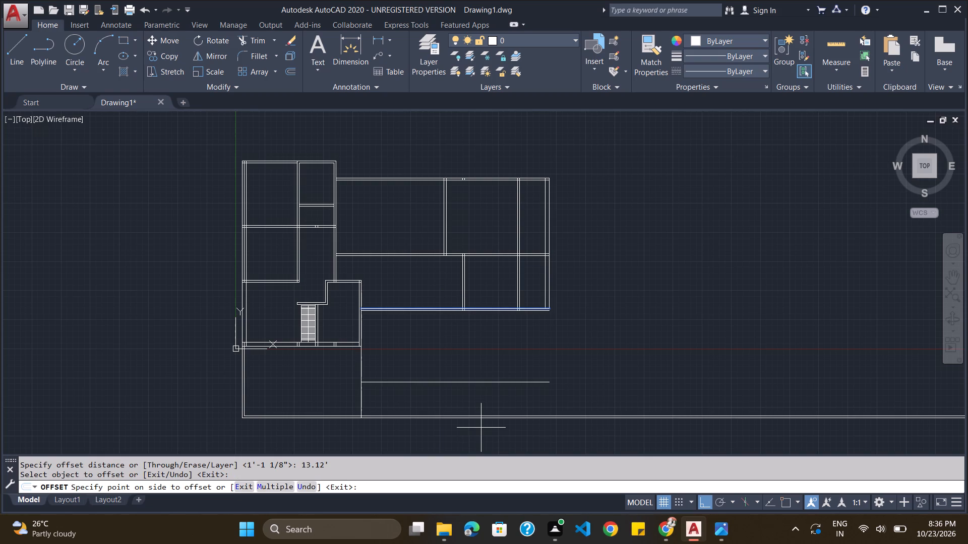
key(alt+Tab)
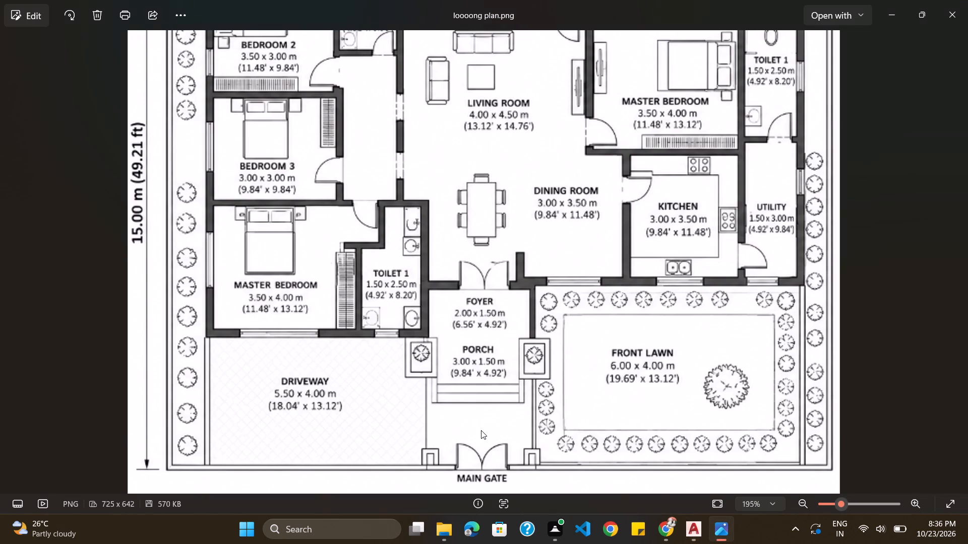
key(alt+Tab)
click(481, 430)
key(alt+Tab)
Extend both lines of the utility's east wall southward to the plot's south boundary line.
key(alt+Tab)
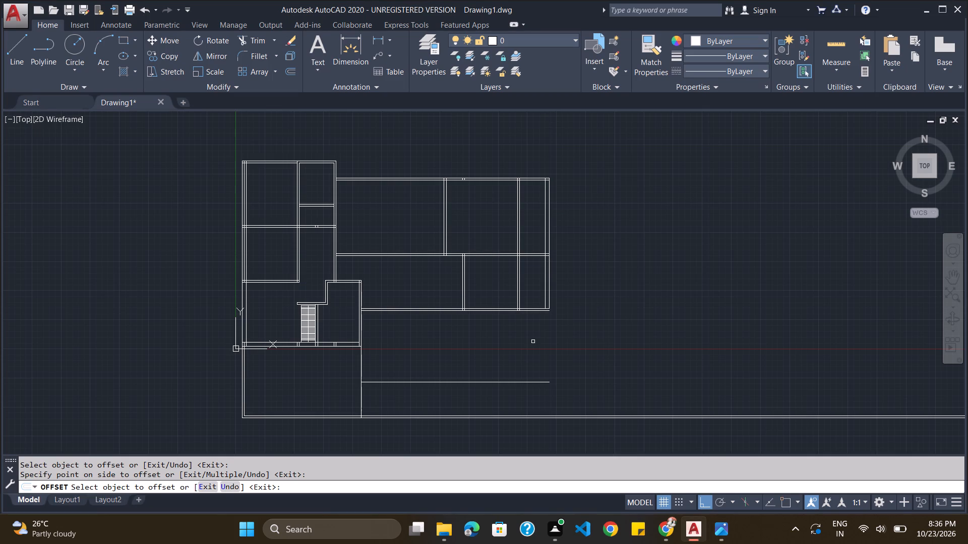
text(trim)
key(Return)
key(Return)
key(Escape)
key(Escape)
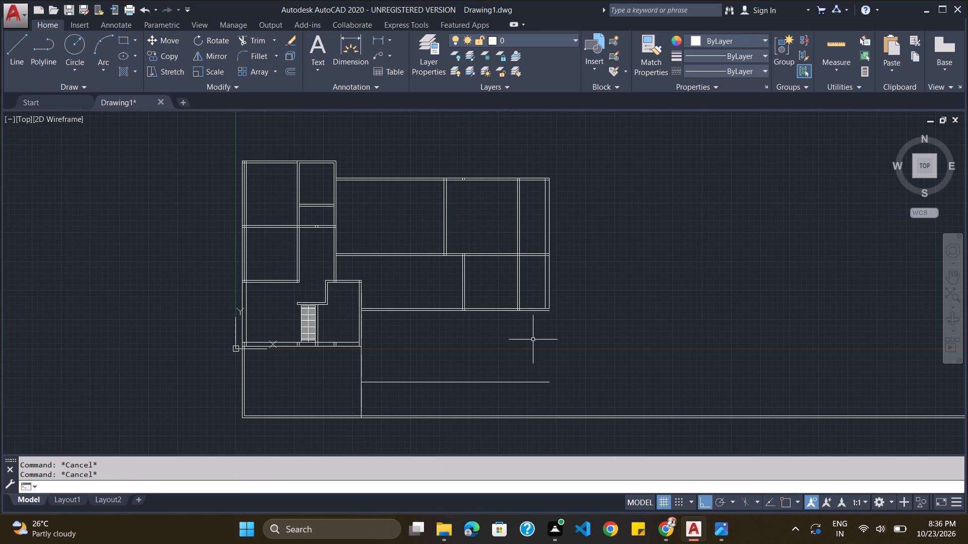
text(trim)
key(Return)
key(Return)
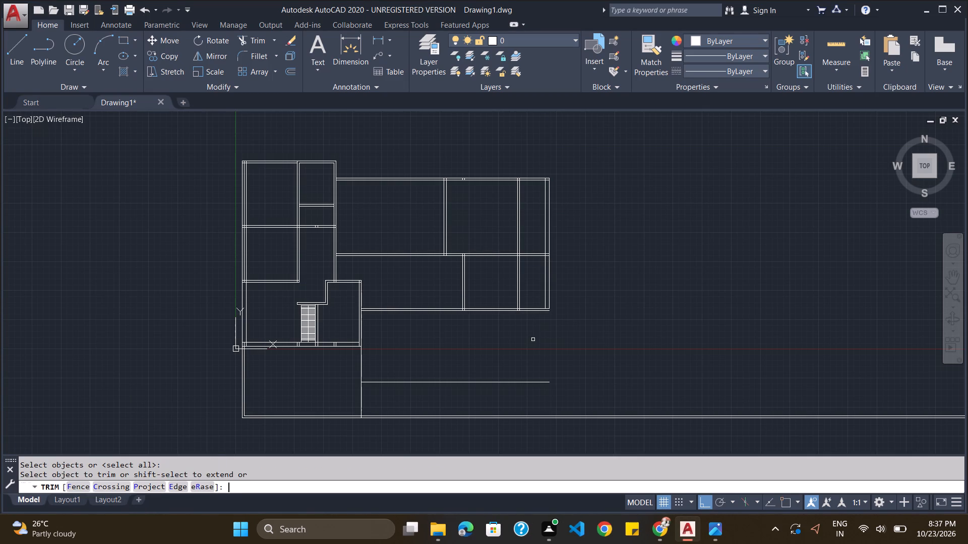
key(alt+Tab)
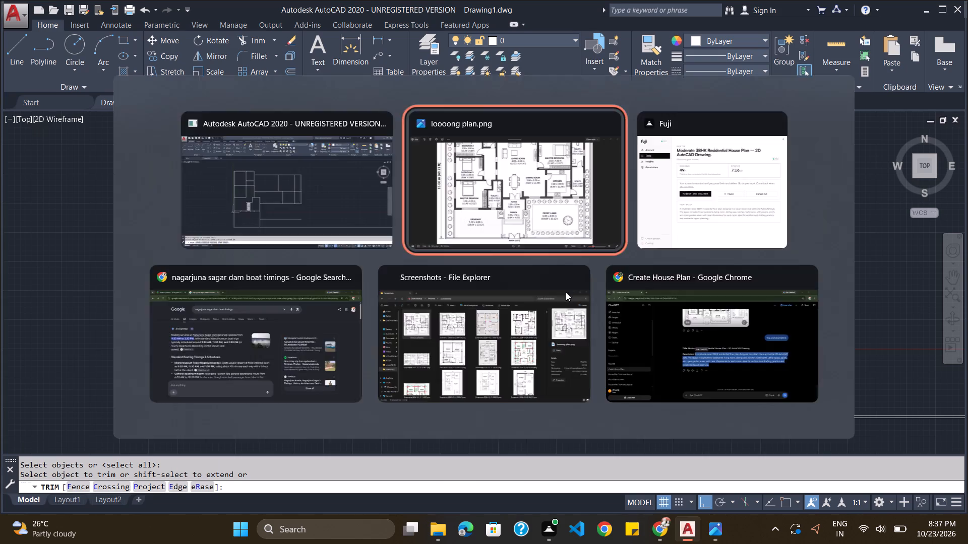
key(alt+Tab)
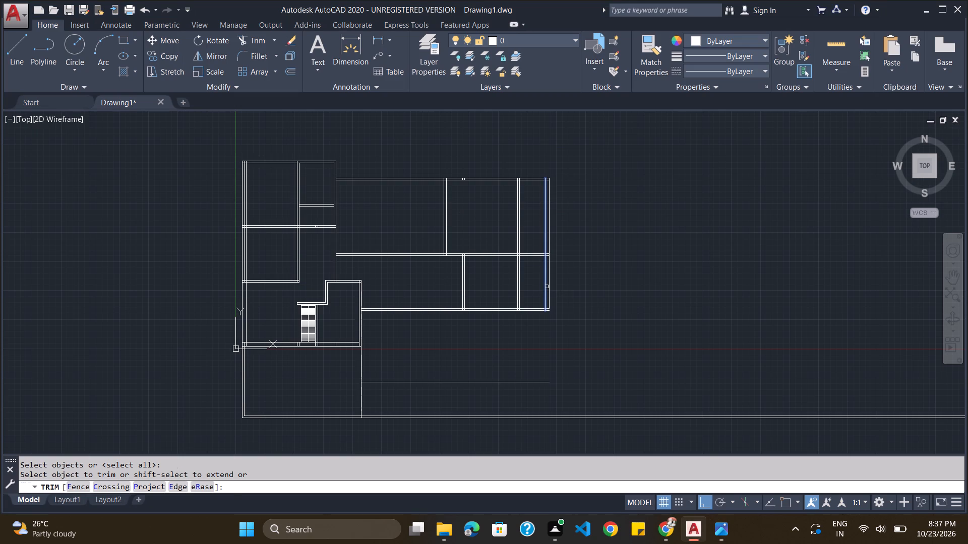
shift+click(547, 287)
shift+click(546, 291)
shift+click(547, 298)
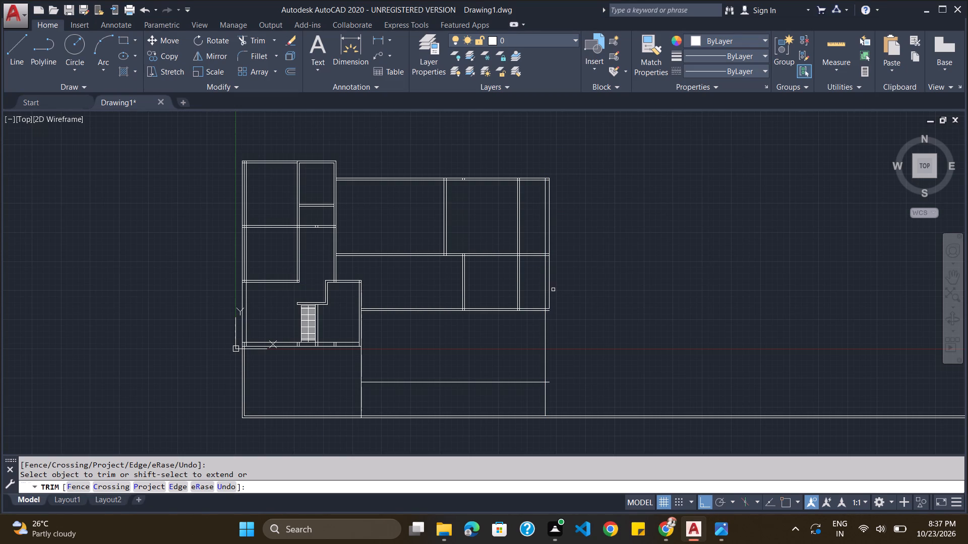
shift+click(550, 296)
shift+click(550, 303)
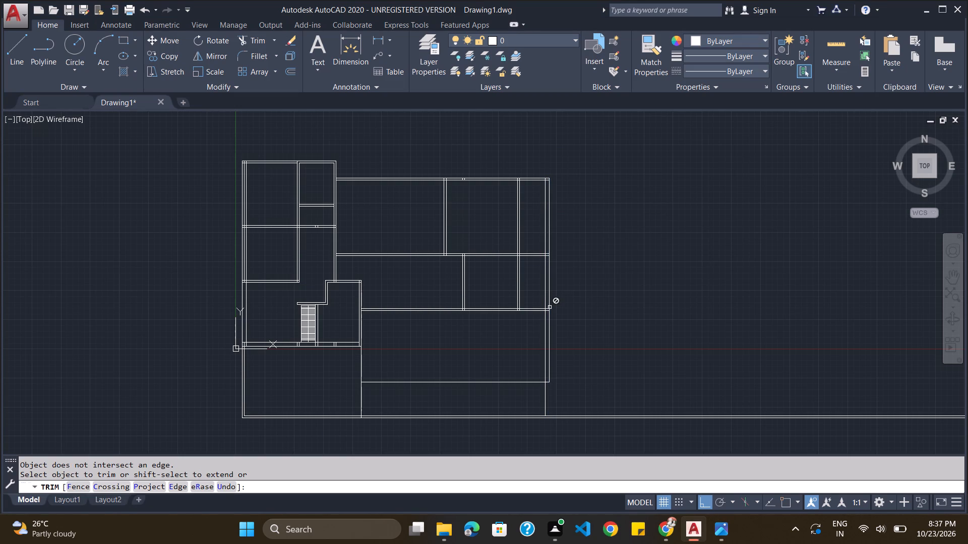
shift+click(550, 305)
Trim away the front lawn's horizontal line between the driveway's east line and the inner line of the extended east wall.
key(alt+Tab)
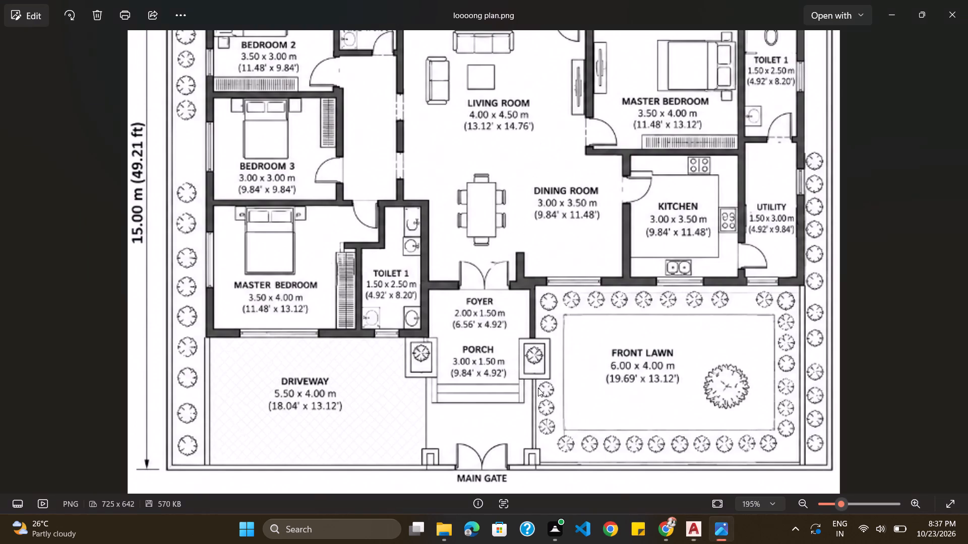
key(alt+Tab)
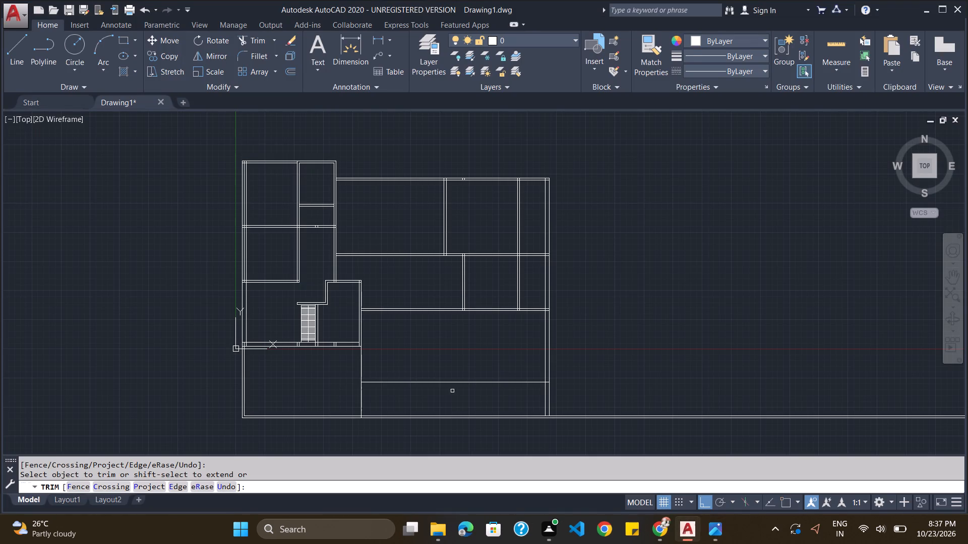
key(alt+Tab)
key(alt+Tab)
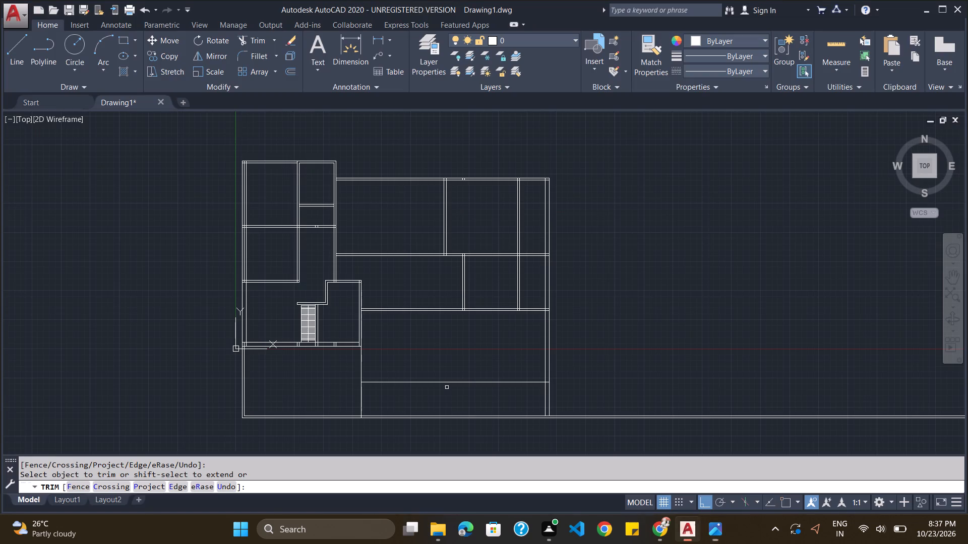
click(439, 381)
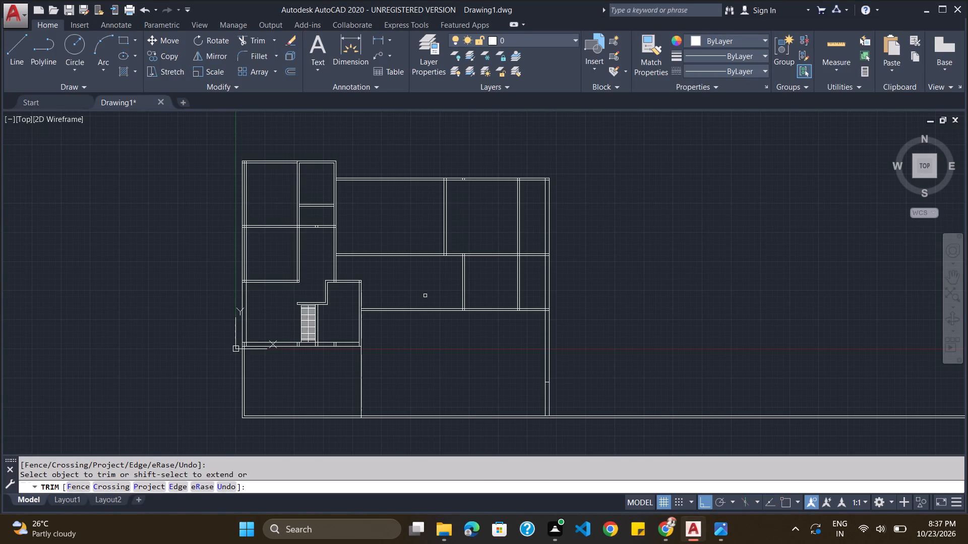
Examine the foyer, dining room and front lawn layout in loooong plan.png against the drawing.
key(alt+Tab)
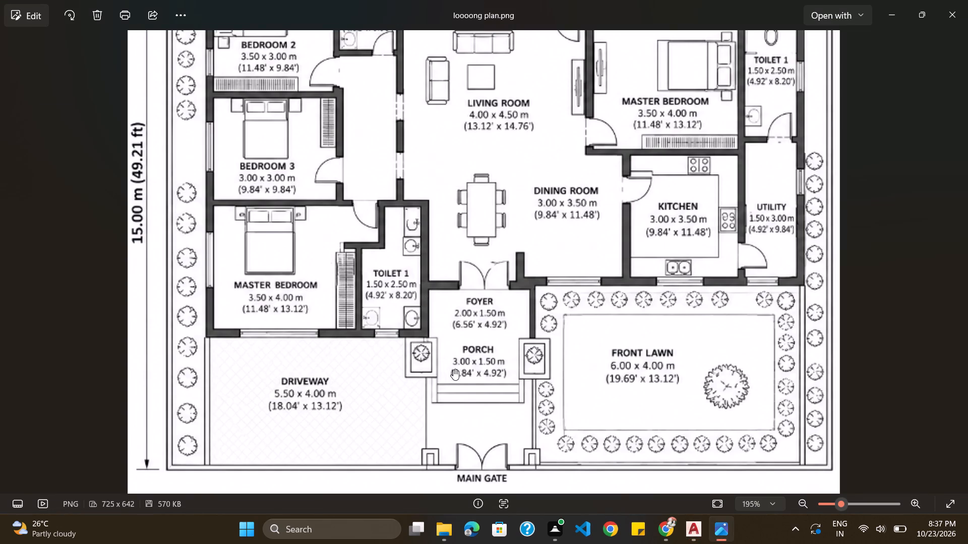
key(alt+Tab)
key(alt+Tab)
key(alt+Tab)
key(alt+Tab)
scroll(446, 370, down, 2)
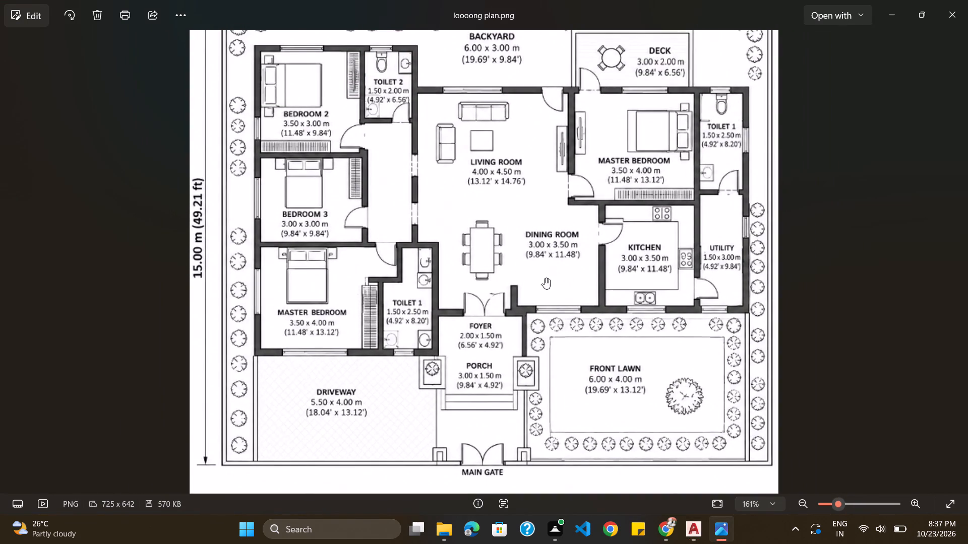
key(alt+Tab)
key(alt+Tab)
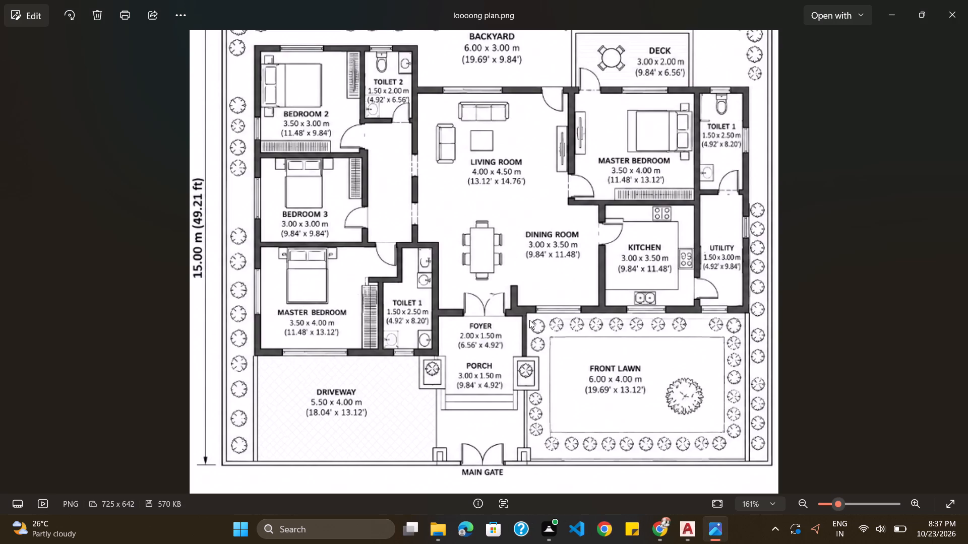
key(alt+Tab)
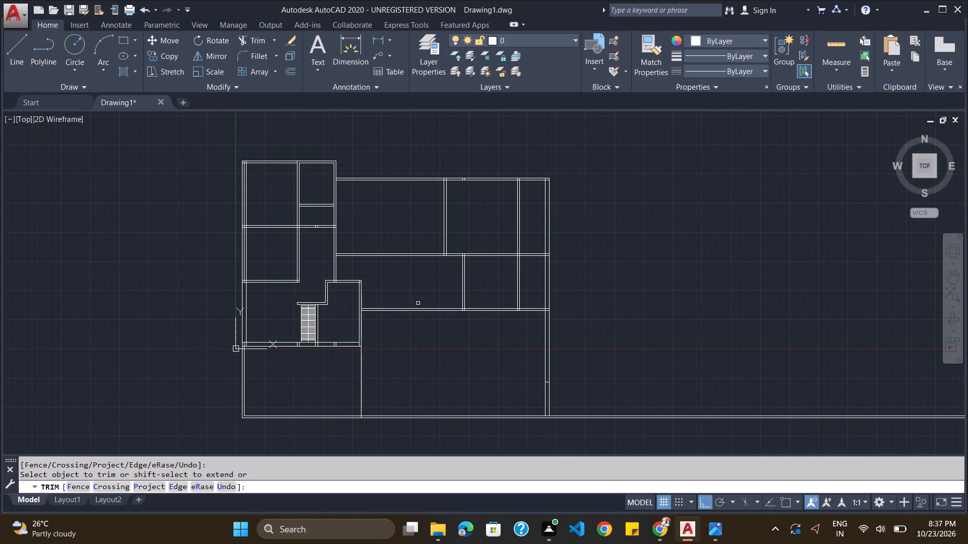
key(Escape)
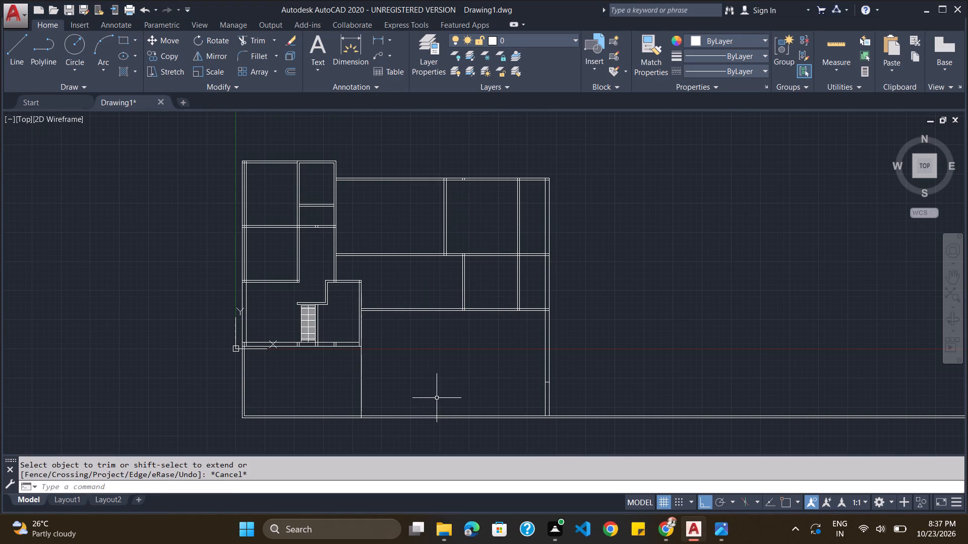
Offset a line of the kitchen's west wall westward through a point inside the dining room, using the Through option.
click(516, 490)
key(o)
key(Return)
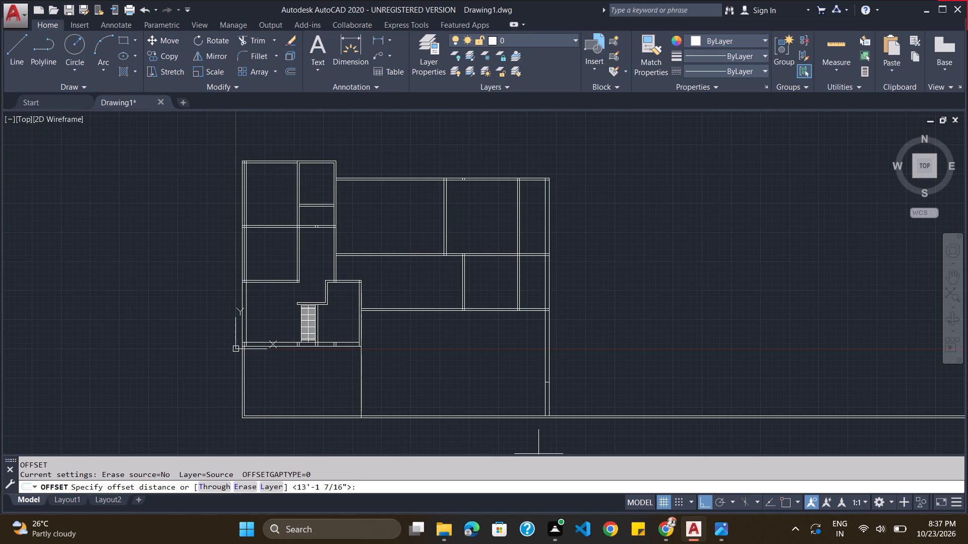
click(211, 488)
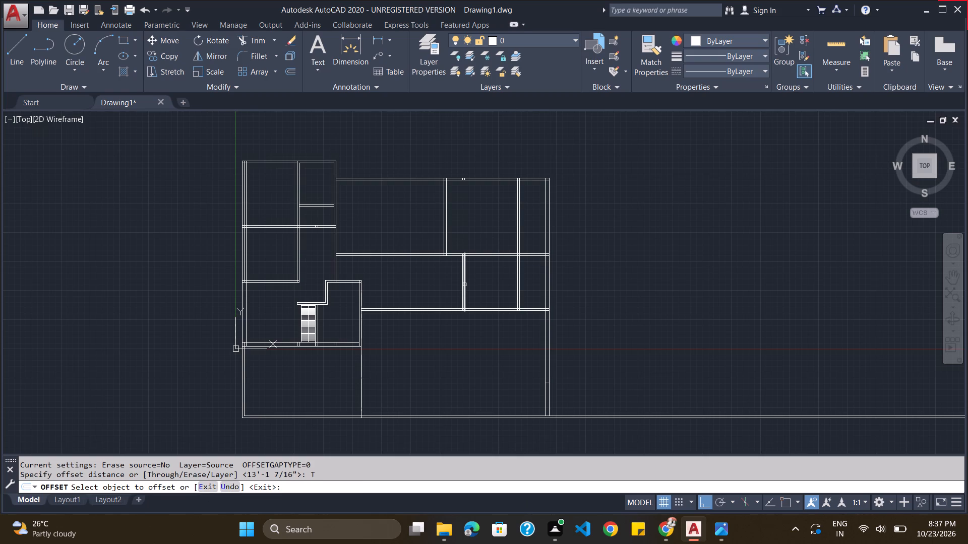
click(464, 285)
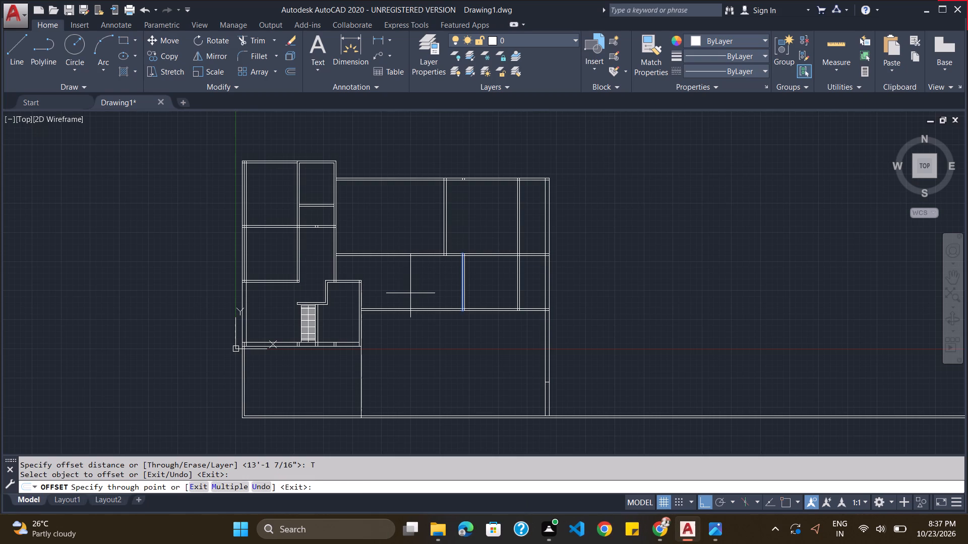
key(alt+Tab)
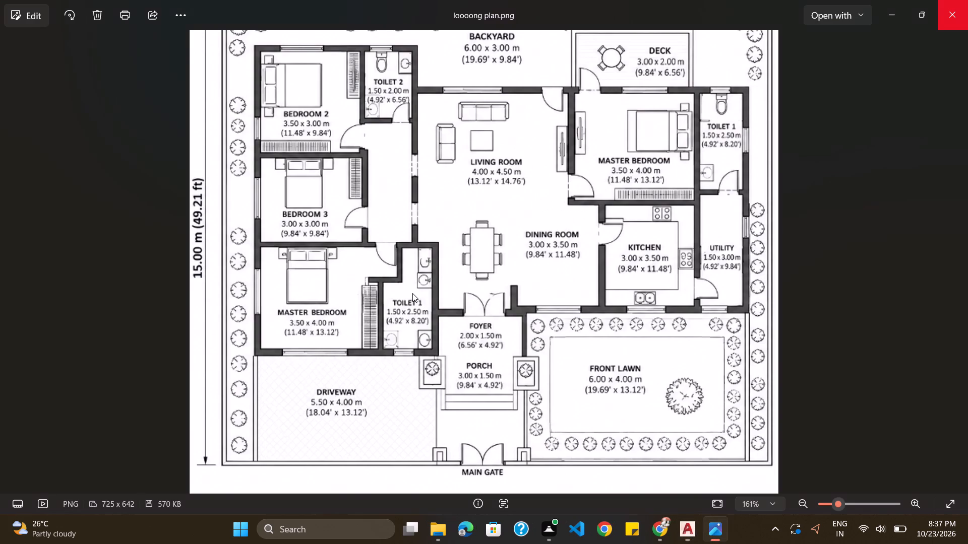
key(alt+Tab)
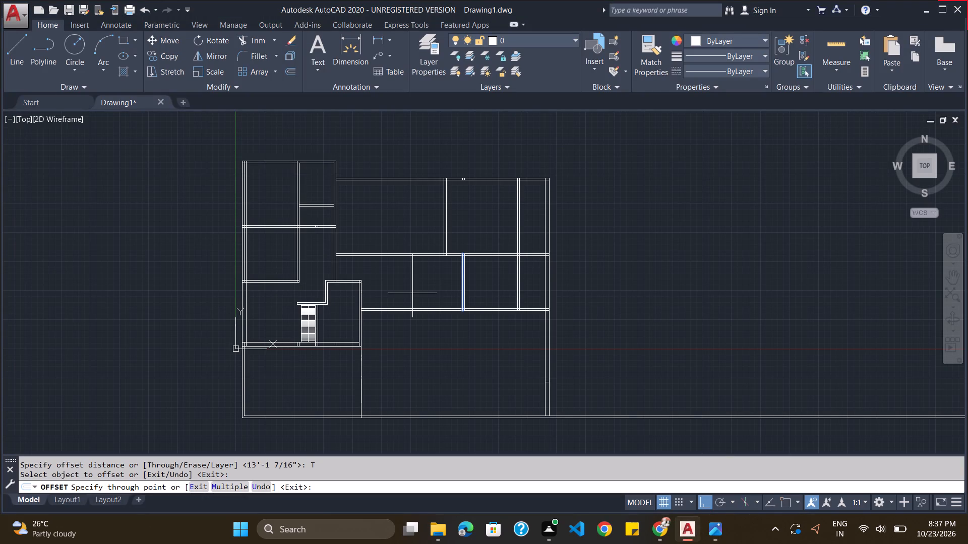
click(412, 293)
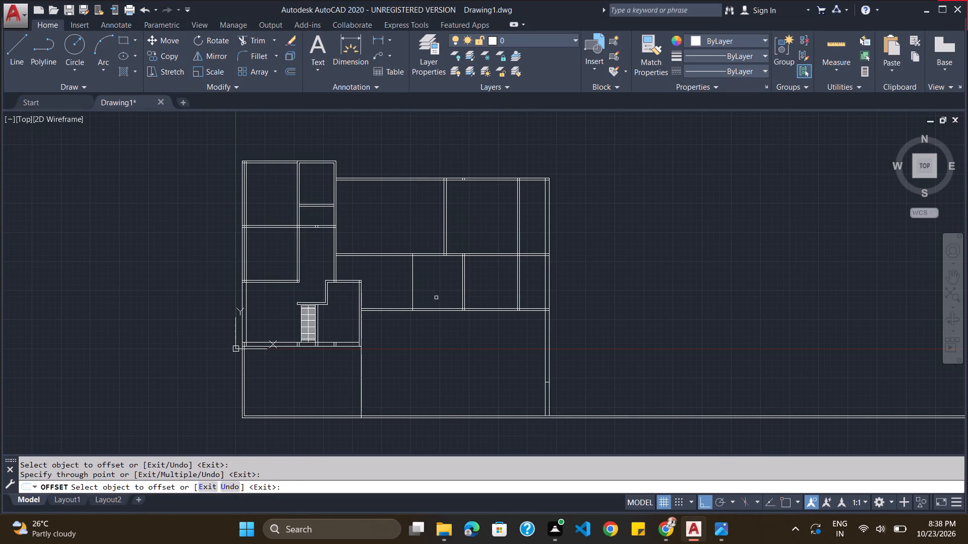
Offset the new vertical line in the dining room 4.5" westward.
key(Escape)
key(o)
key(Return)
text(4.5)
key(shift+quotedbl)
key(Return)
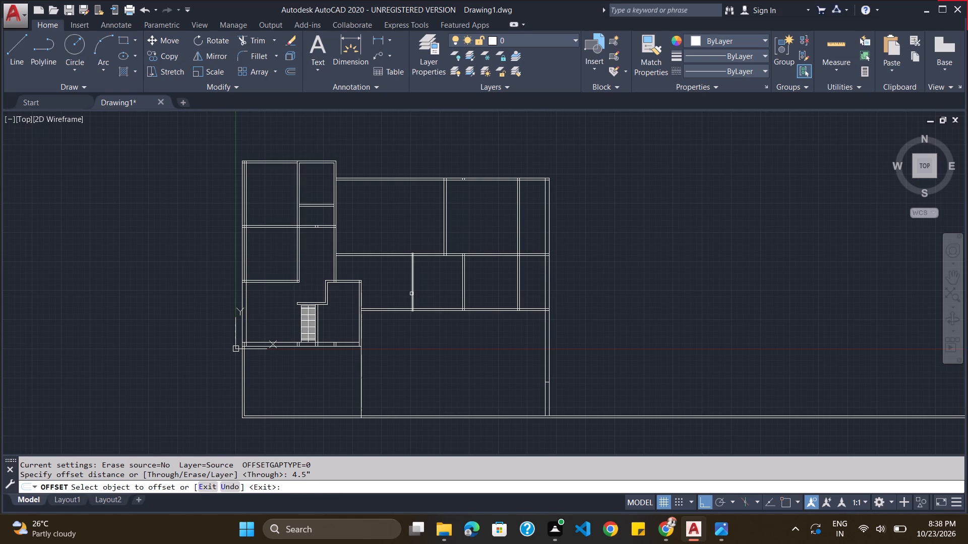
click(412, 294)
click(404, 294)
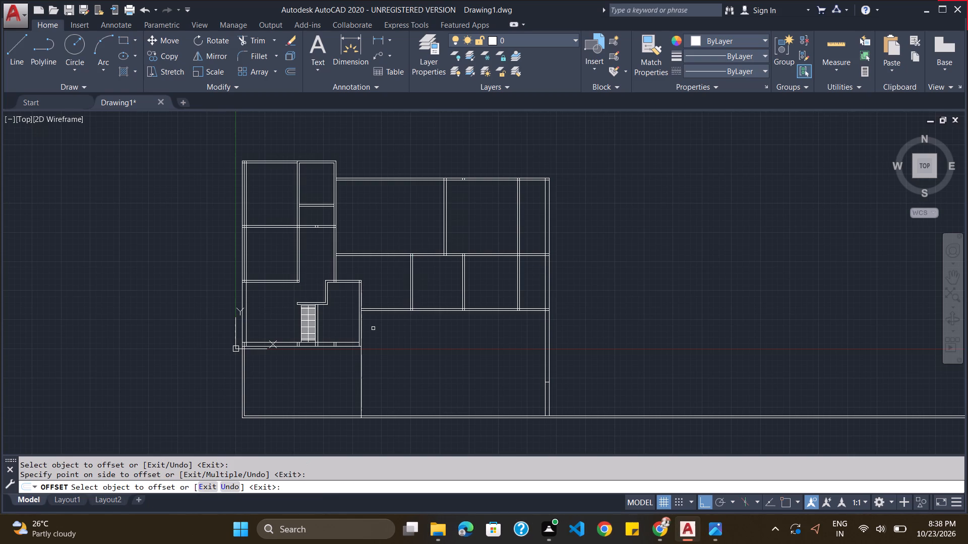
Compare the foyer, dining room and front lawn in loooong plan.png with the drawing.
scroll(373, 330, up, 4)
scroll(373, 330, down, 5)
key(alt+Tab)
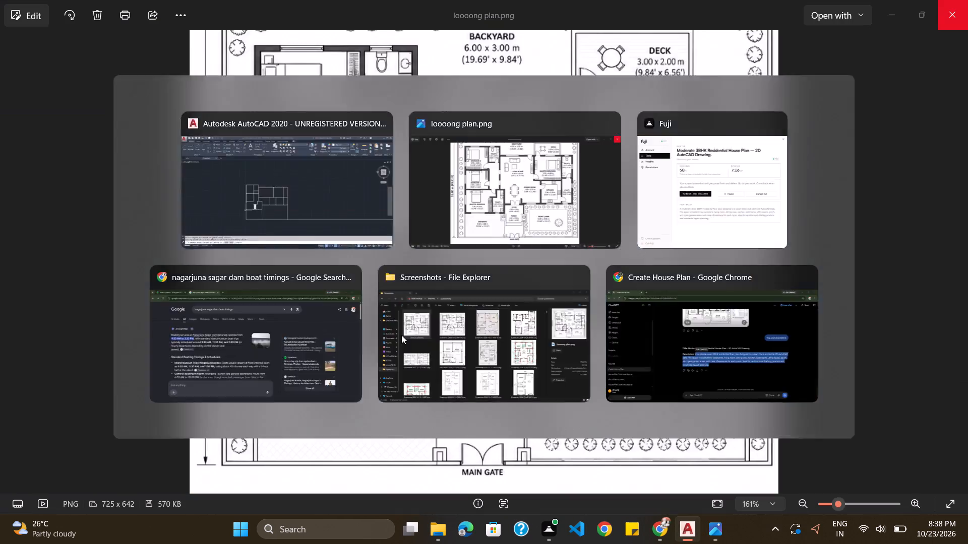
key(alt+Tab)
key(alt+Tab)
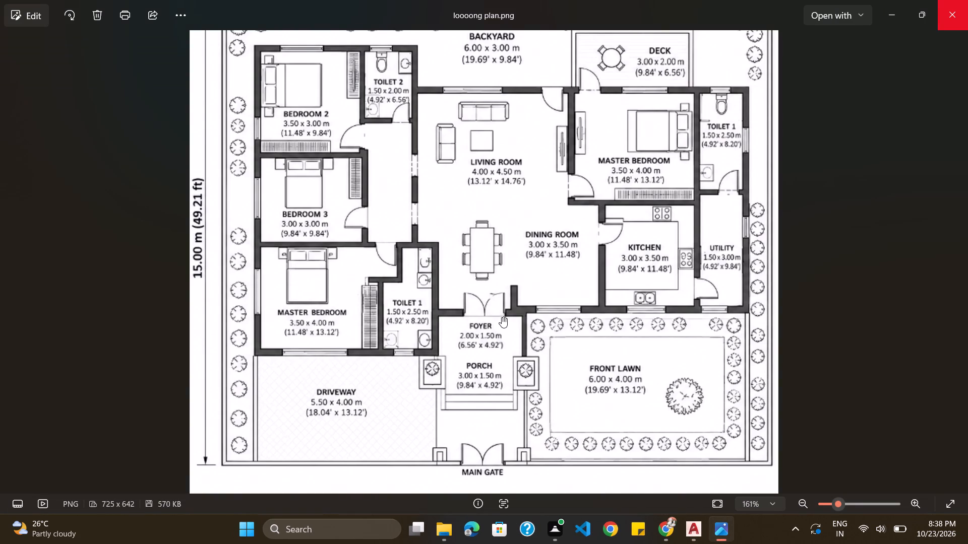
key(alt+Tab)
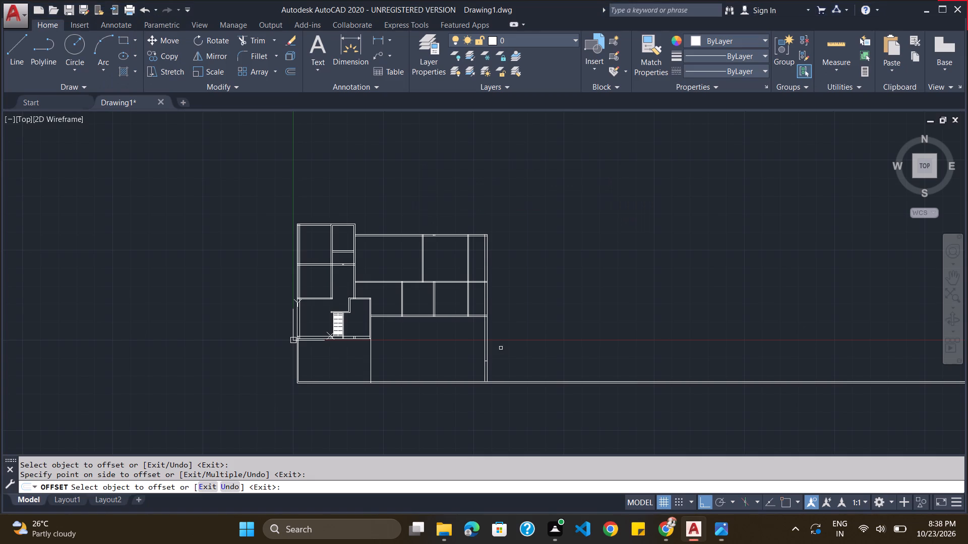
Offset the east line of the new dining room wall a short distance eastward through a point, using the Through option.
scroll(410, 298, up, 3)
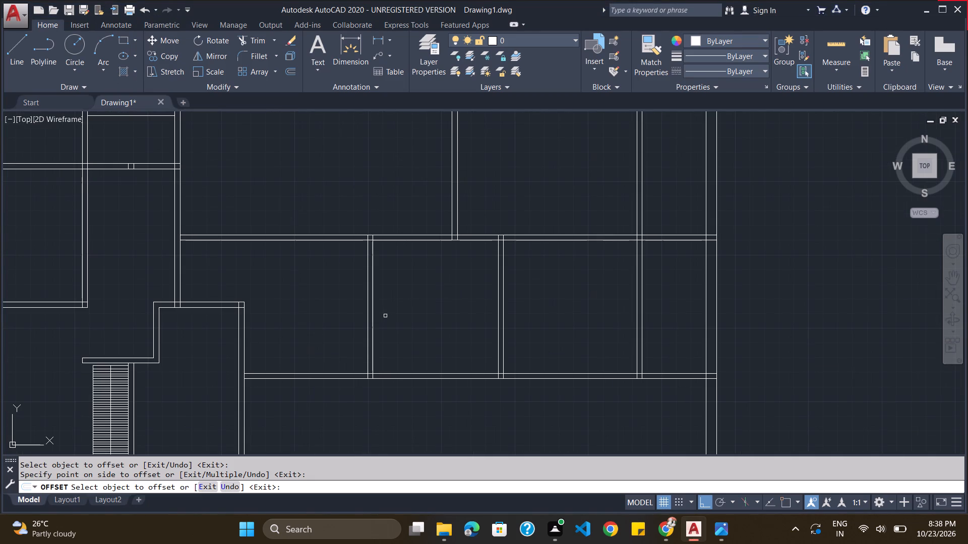
key(Escape)
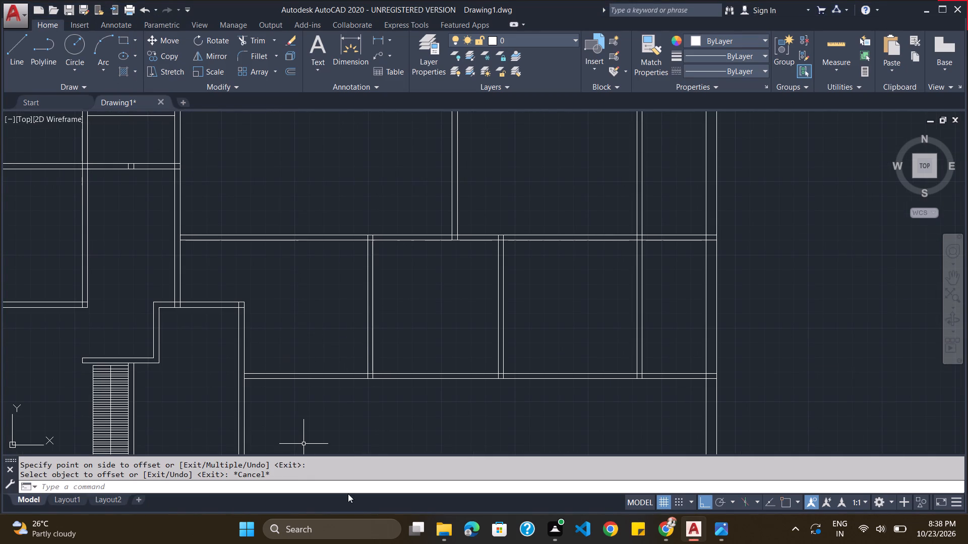
click(347, 487)
key(o)
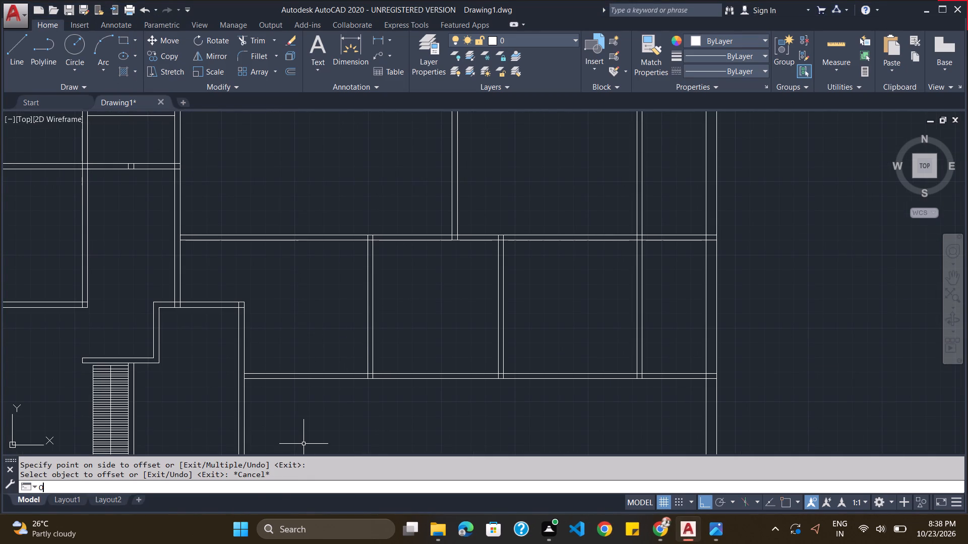
key(Return)
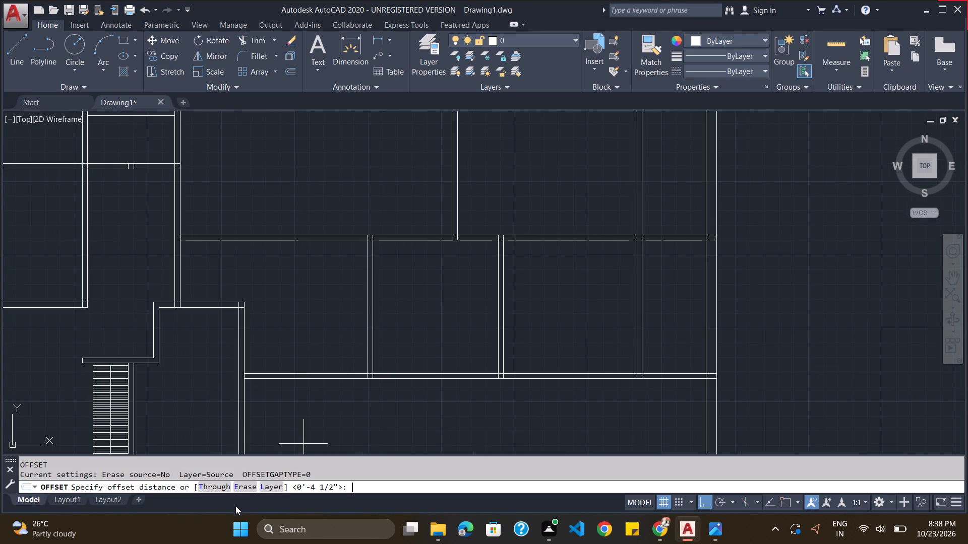
click(229, 490)
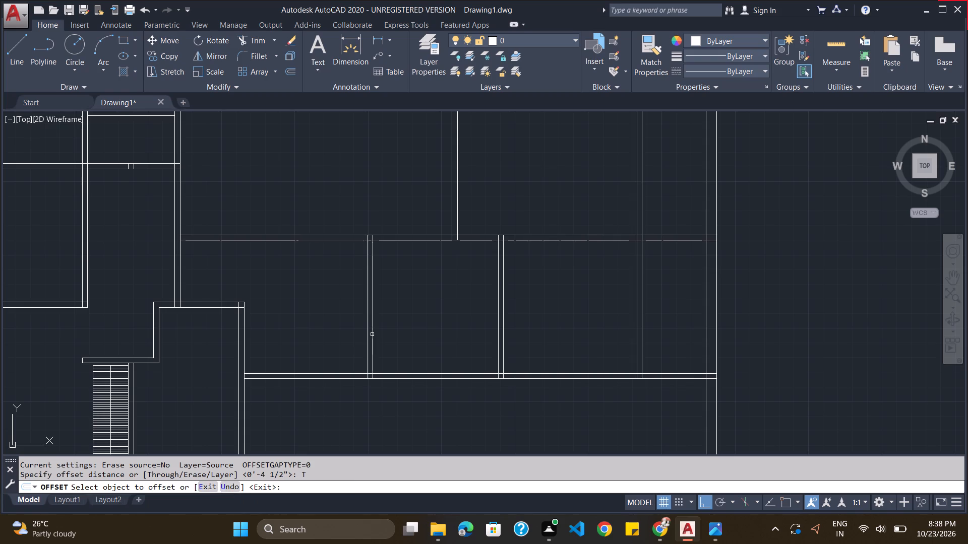
click(372, 335)
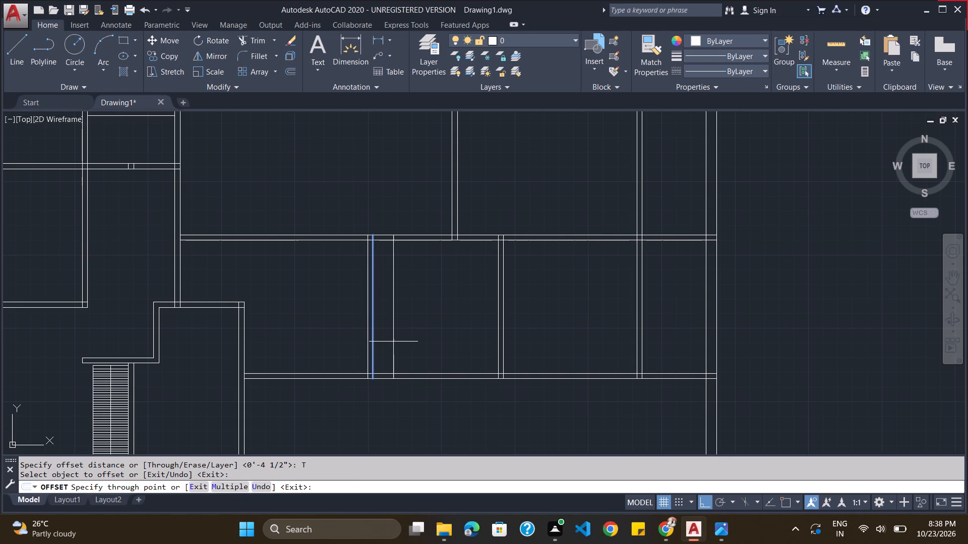
key(alt+Tab)
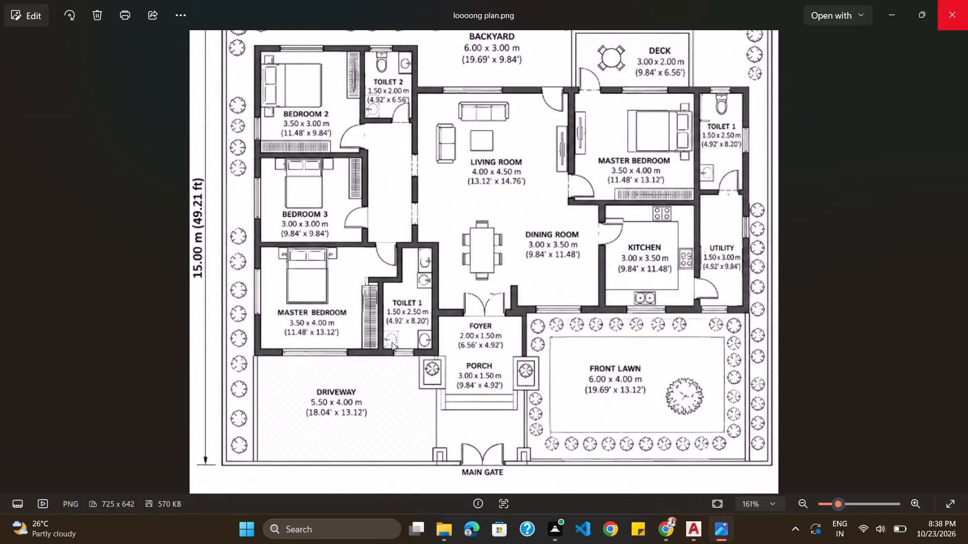
key(alt+Tab)
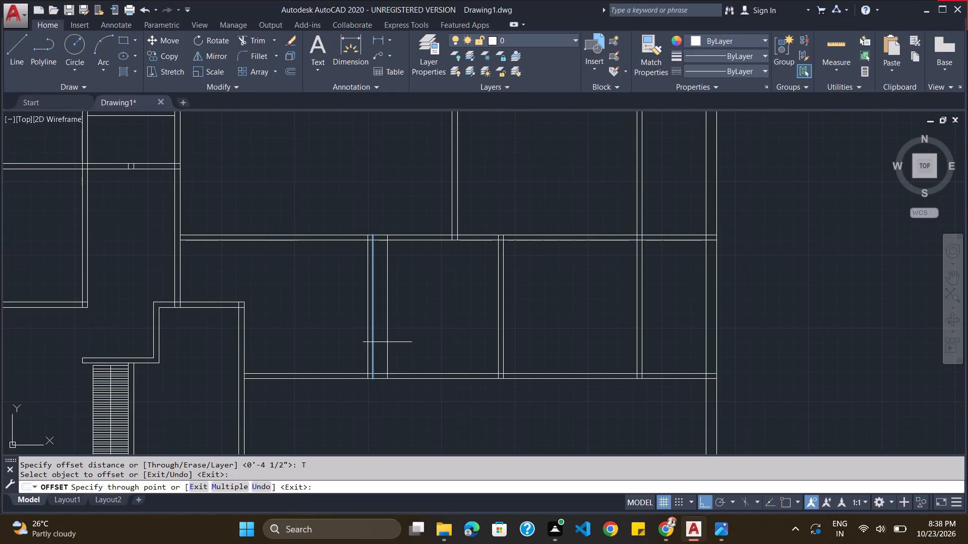
click(387, 342)
With Trim started, examine where the new offset line meets the dining room's north and south walls, checking against loooong plan.png.
text(TRIM)
key(Return)
key(Return)
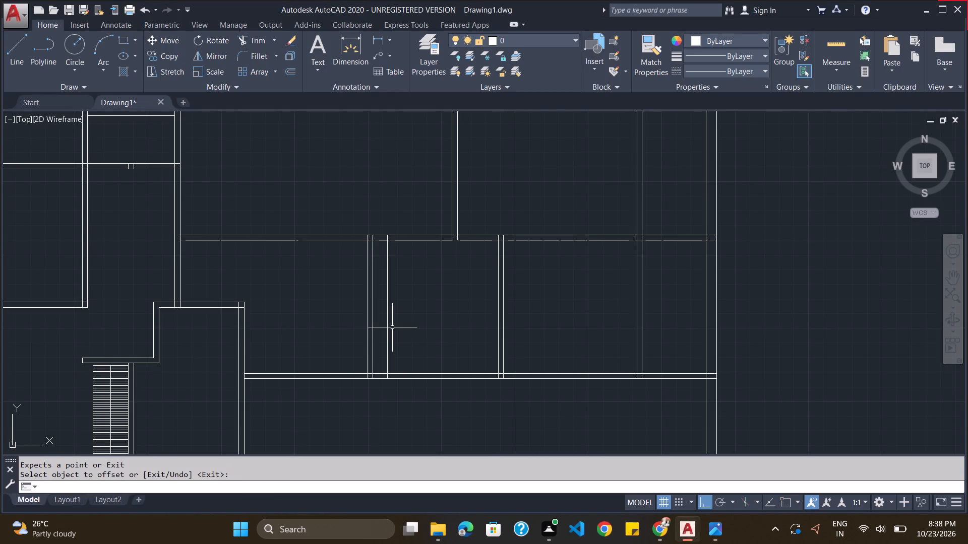
key(Escape)
text(TRIM)
key(Return)
key(Return)
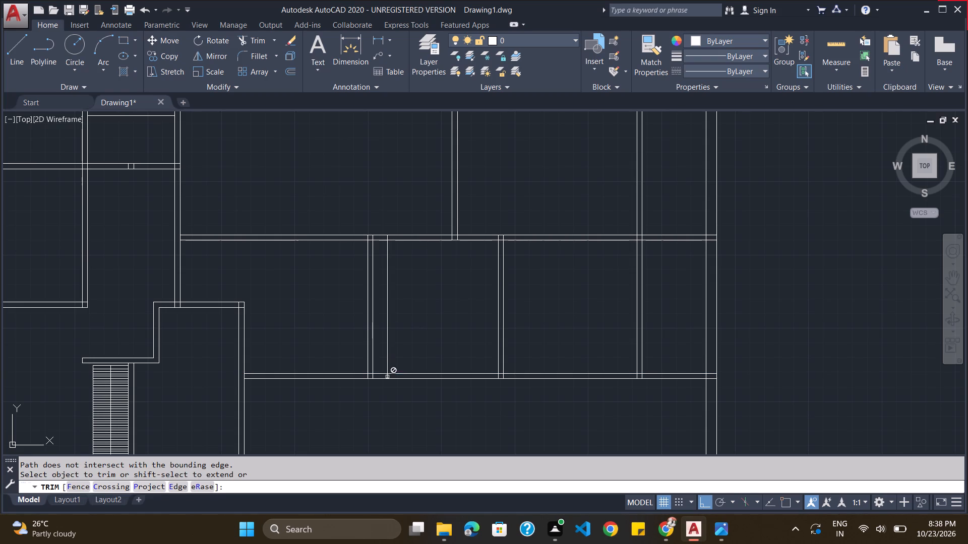
scroll(387, 377, up, 6)
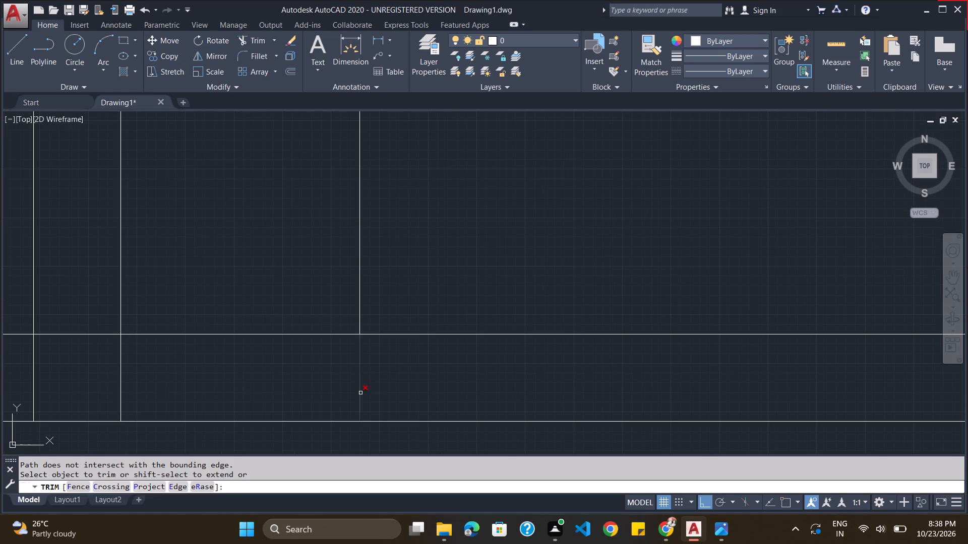
scroll(360, 393, down, 5)
scroll(360, 400, up, 5)
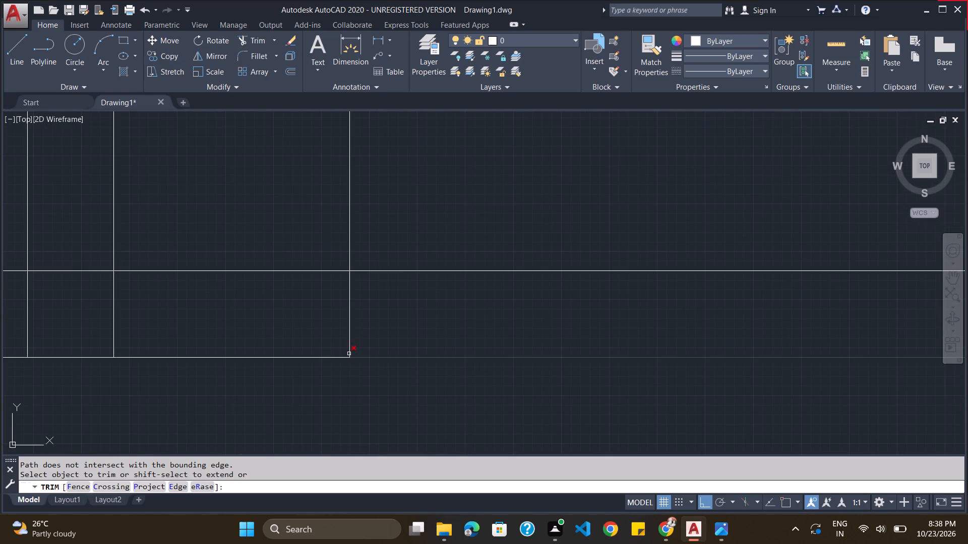
scroll(366, 257, down, 4)
scroll(367, 258, up, 1)
scroll(367, 258, down, 5)
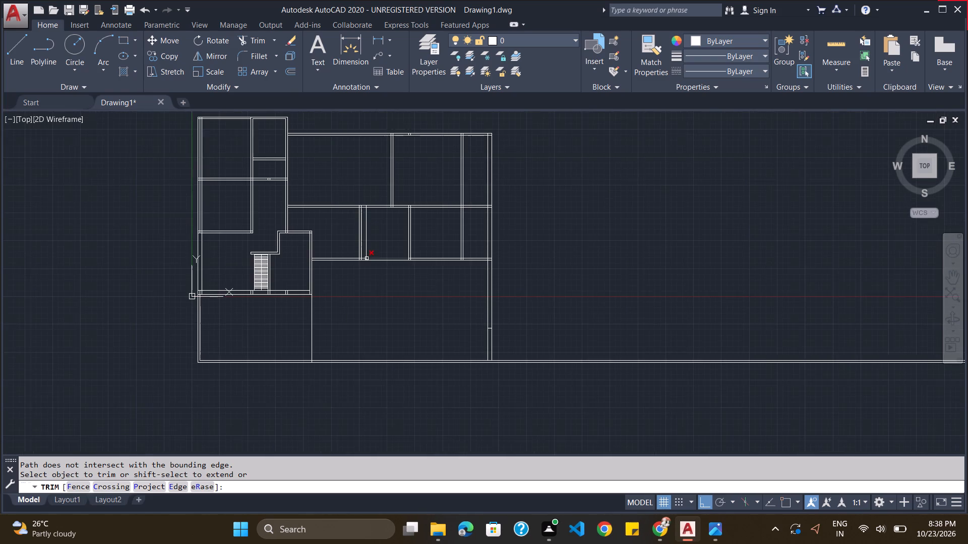
scroll(358, 232, up, 4)
scroll(358, 232, down, 4)
scroll(363, 213, up, 5)
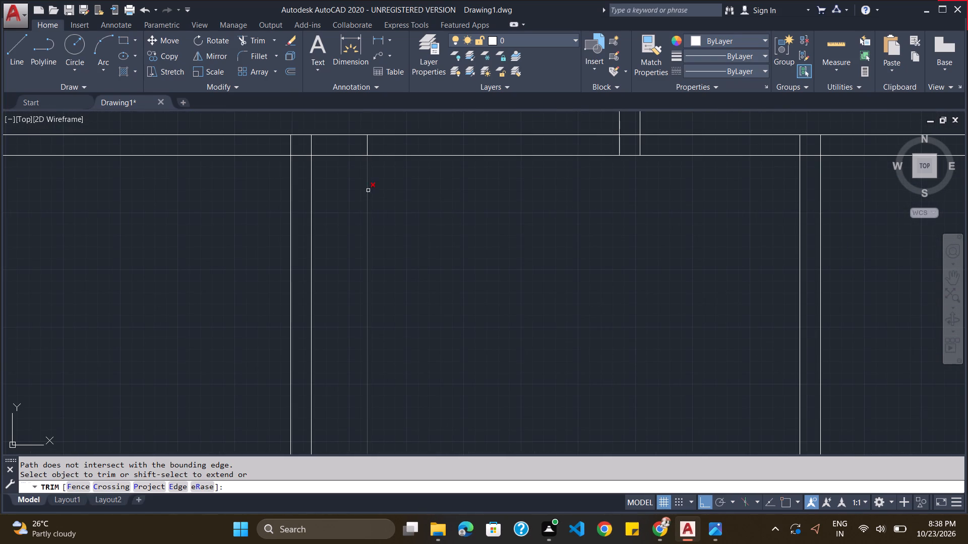
scroll(369, 146, down, 4)
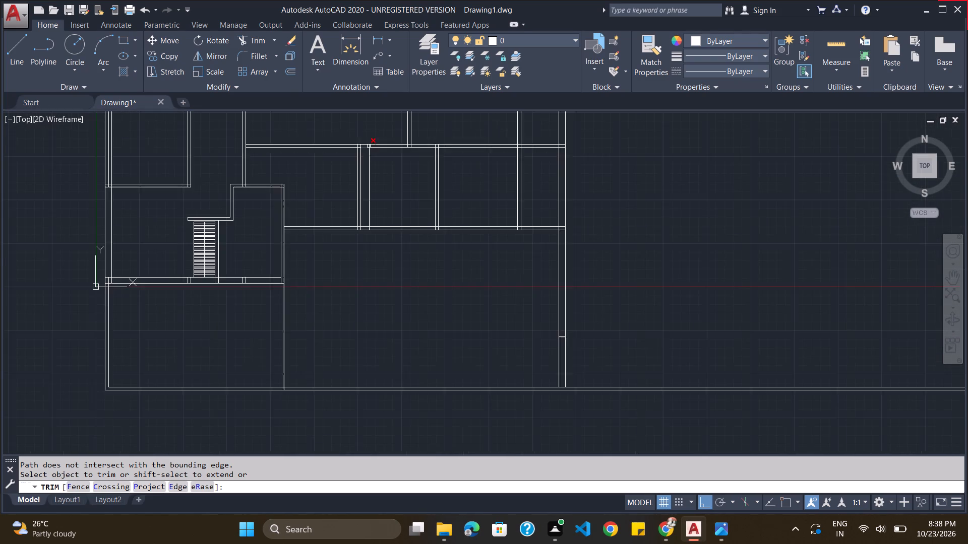
scroll(369, 146, down, 2)
scroll(369, 147, up, 5)
scroll(376, 193, down, 4)
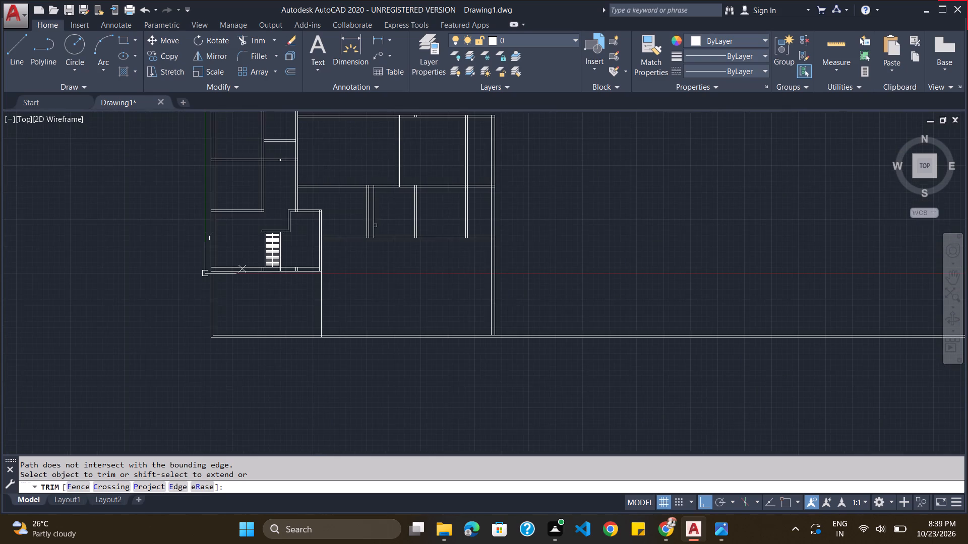
scroll(375, 227, up, 5)
scroll(340, 245, down, 3)
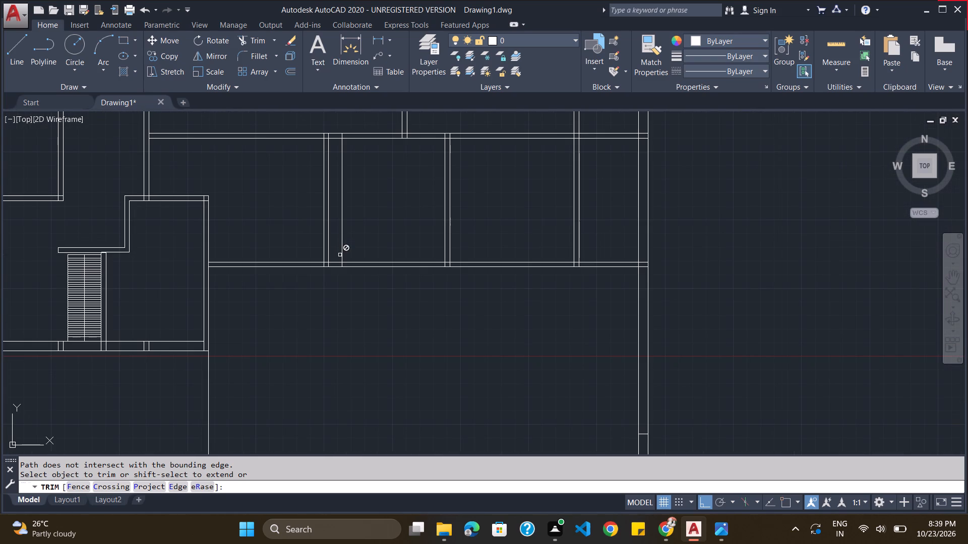
scroll(342, 254, down, 3)
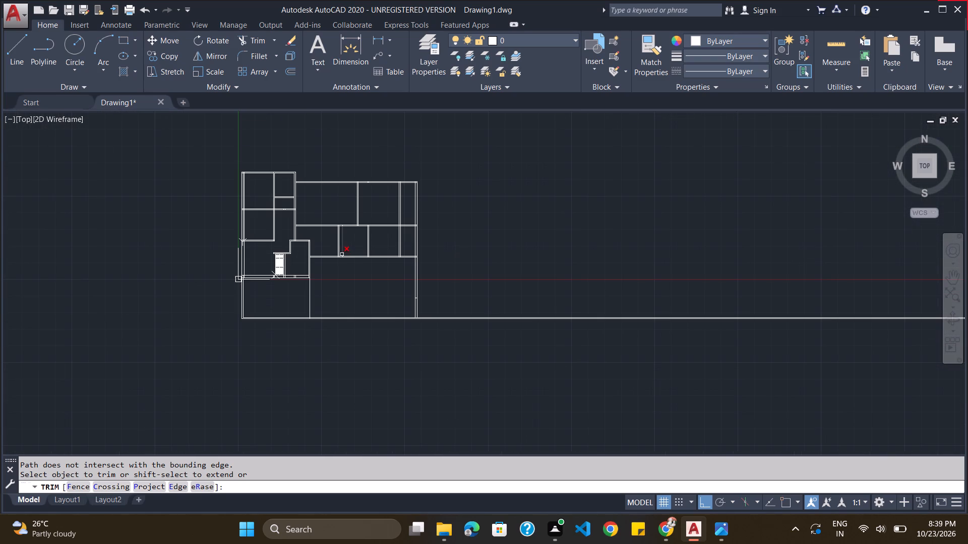
key(alt+Tab)
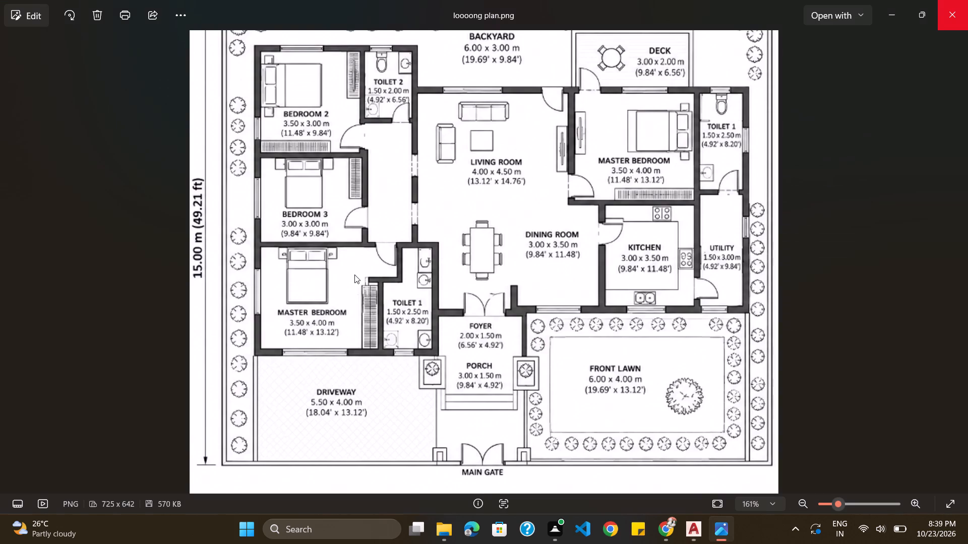
key(alt+Tab)
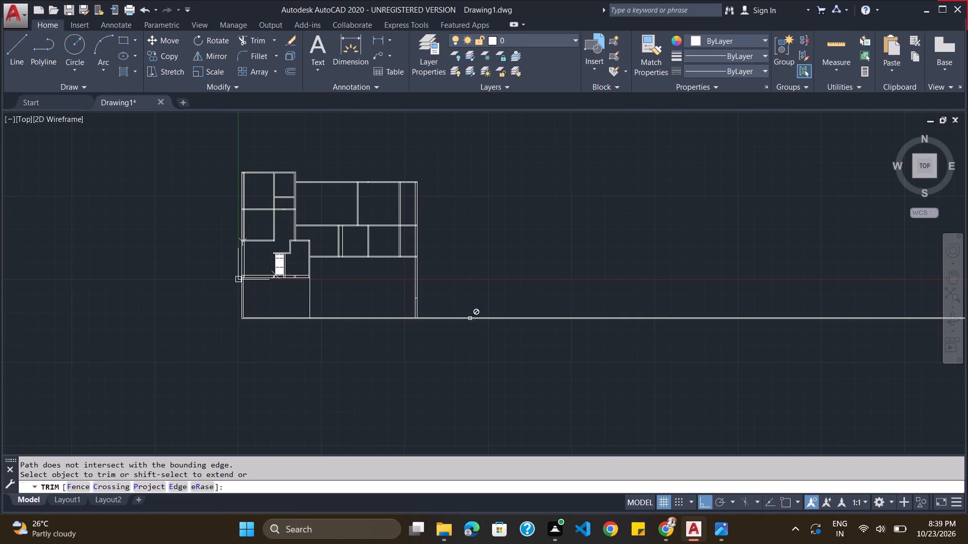
Trim away the inner line of the south plot boundary beyond the extended east wall.
drag(469, 310, 473, 333)
click(475, 331)
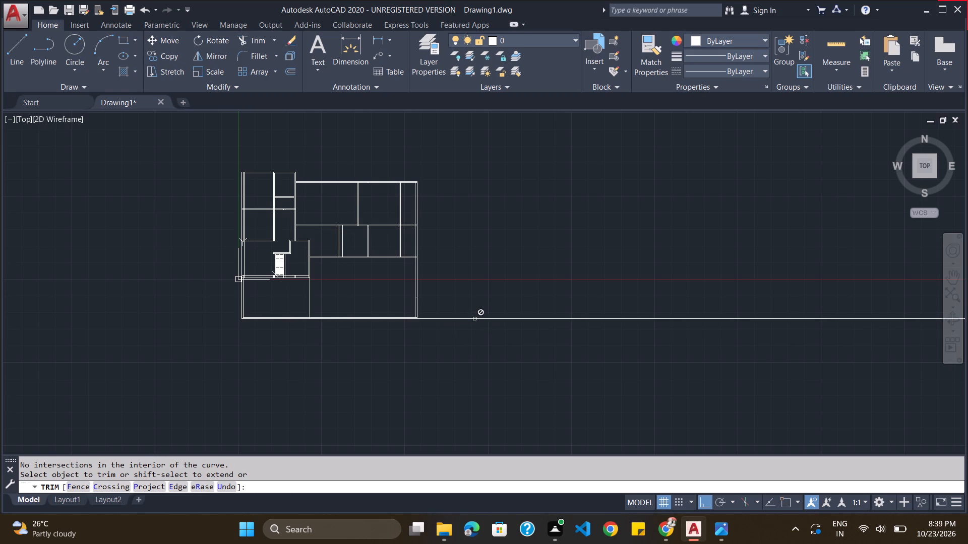
key(Escape)
click(474, 319)
key(Escape)
Examine the front lawn's southeast corner, where the extended east wall meets the plot boundary, against loooong plan.png.
scroll(427, 325, up, 4)
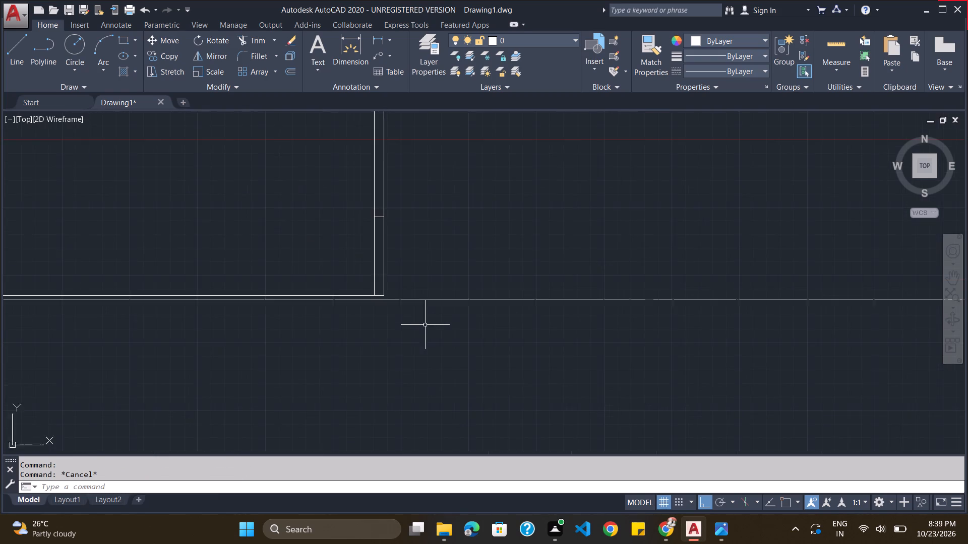
scroll(425, 325, up, 1)
scroll(369, 293, down, 3)
scroll(160, 307, up, 1)
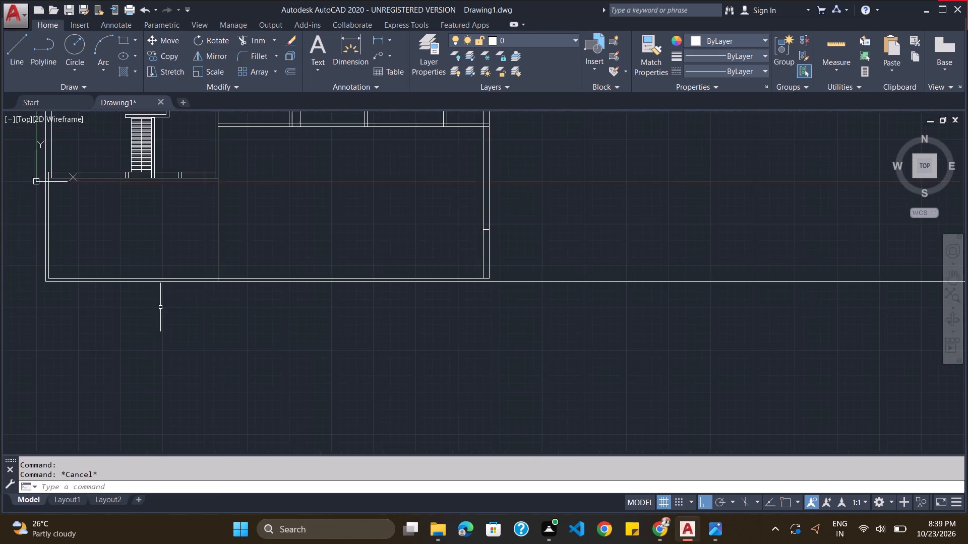
scroll(160, 307, up, 2)
scroll(168, 316, down, 2)
scroll(457, 307, up, 3)
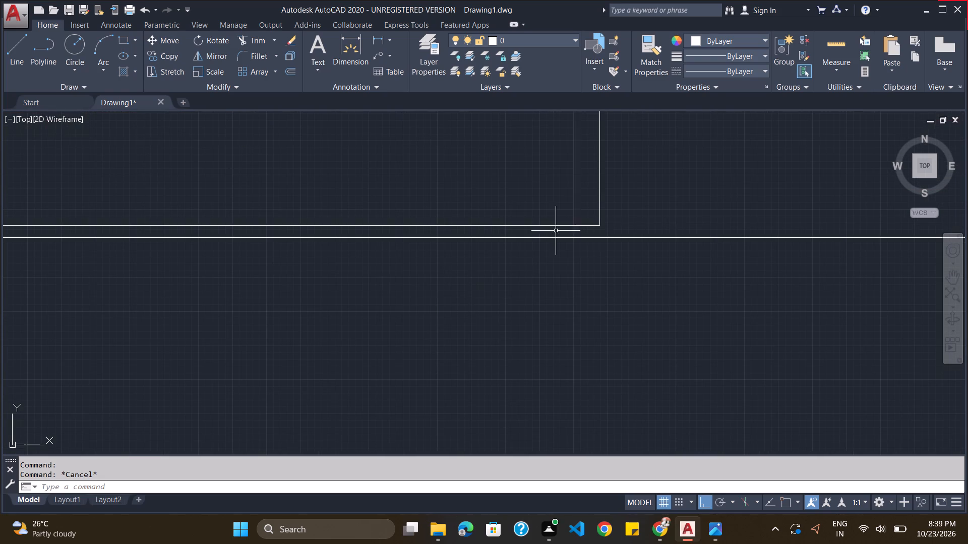
key(Tab)
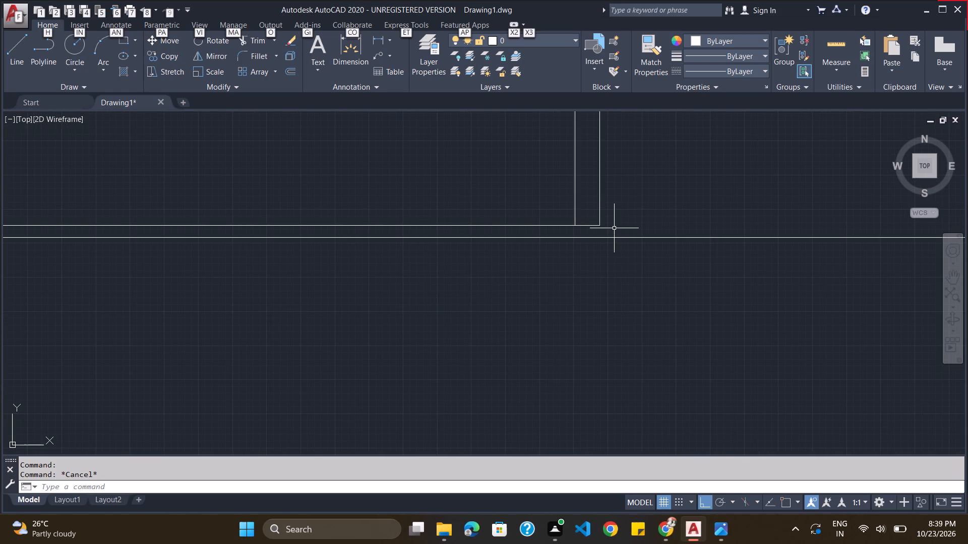
key(alt+Tab)
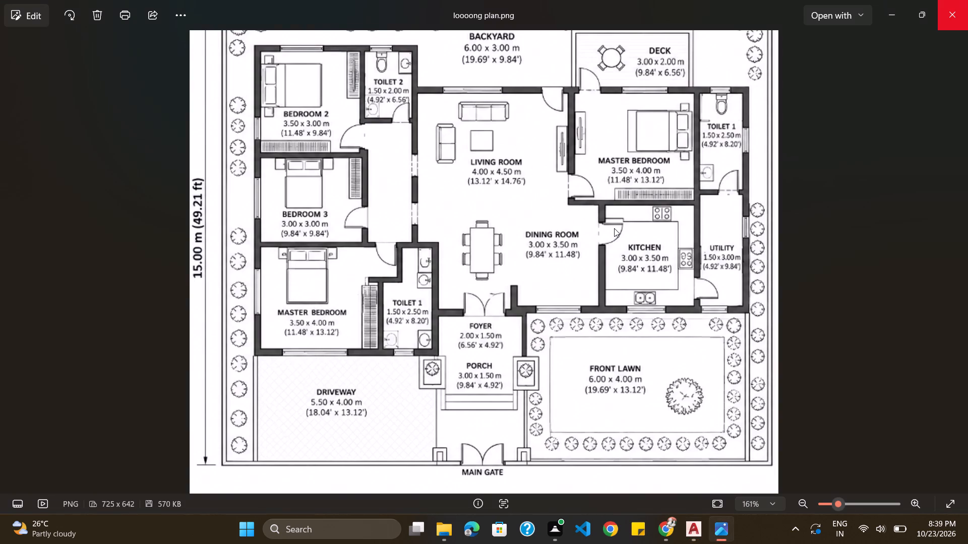
key(alt+Tab)
Extend the east wall's outer line to the outer south boundary line and trim the inner boundary line between the two wall lines.
scroll(612, 231, down, 2)
scroll(611, 234, up, 2)
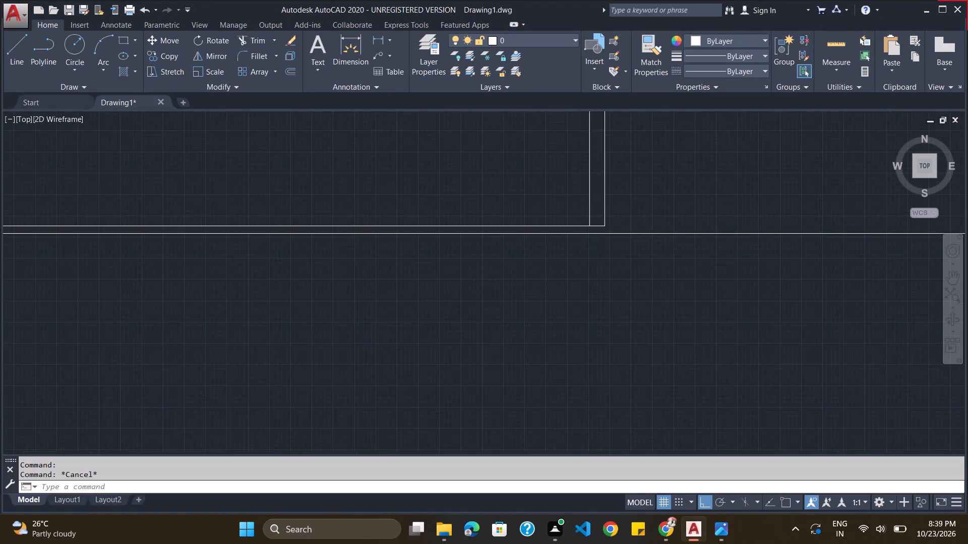
text(TRIM)
key(Return)
key(Return)
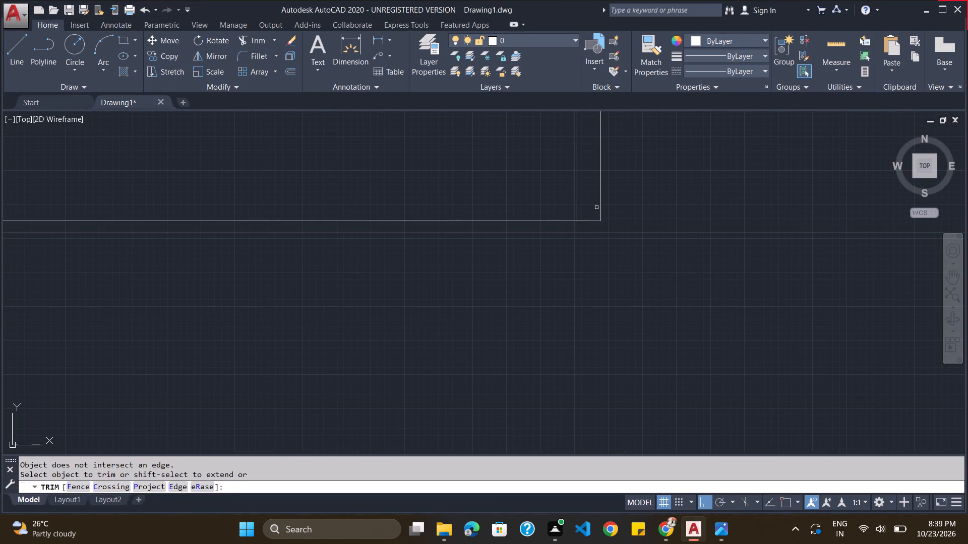
shift+click(599, 209)
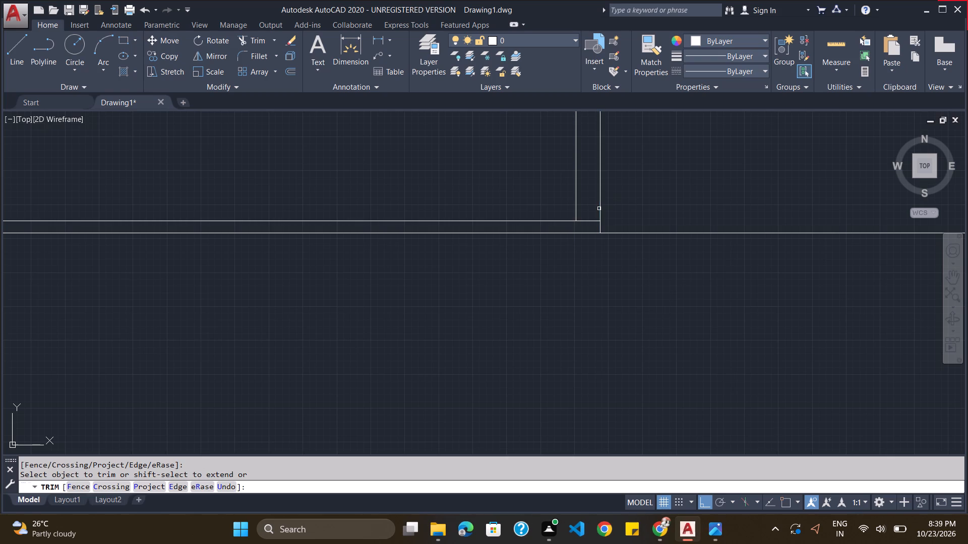
click(592, 220)
Extend the new offset line in the dining room southward to the inner line of the south plot boundary.
scroll(592, 220, down, 3)
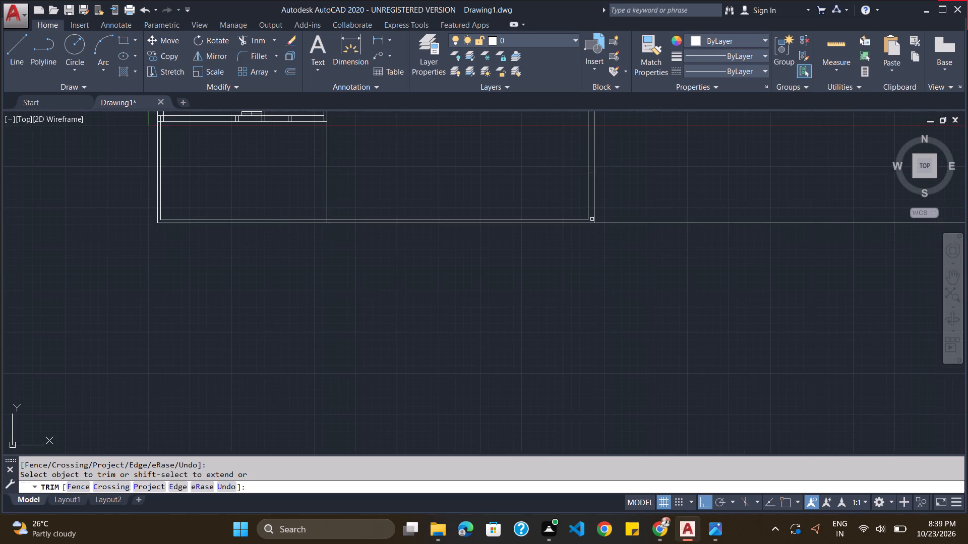
scroll(592, 218, down, 2)
scroll(472, 198, down, 2)
scroll(490, 182, up, 5)
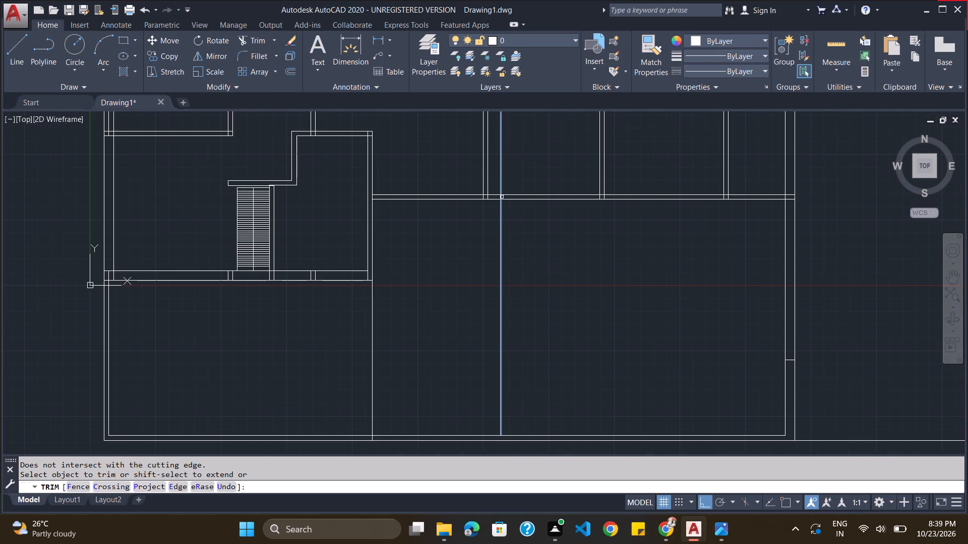
shift+click(502, 197)
scroll(512, 199, down, 3)
scroll(512, 201, up, 2)
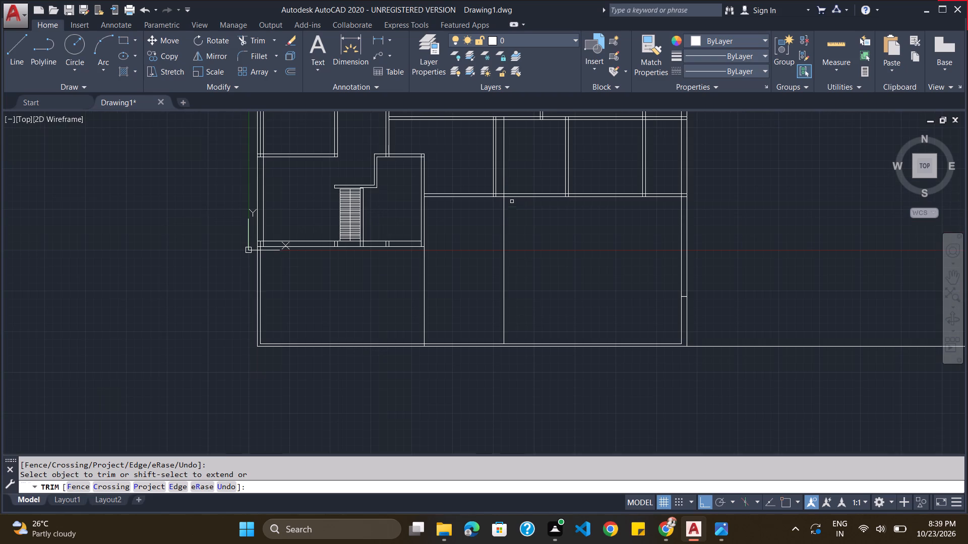
Offset the extended vertical line between the foyer and front lawn 4.5" eastward to form a double-line wall.
click(472, 488)
key(Escape)
key(o)
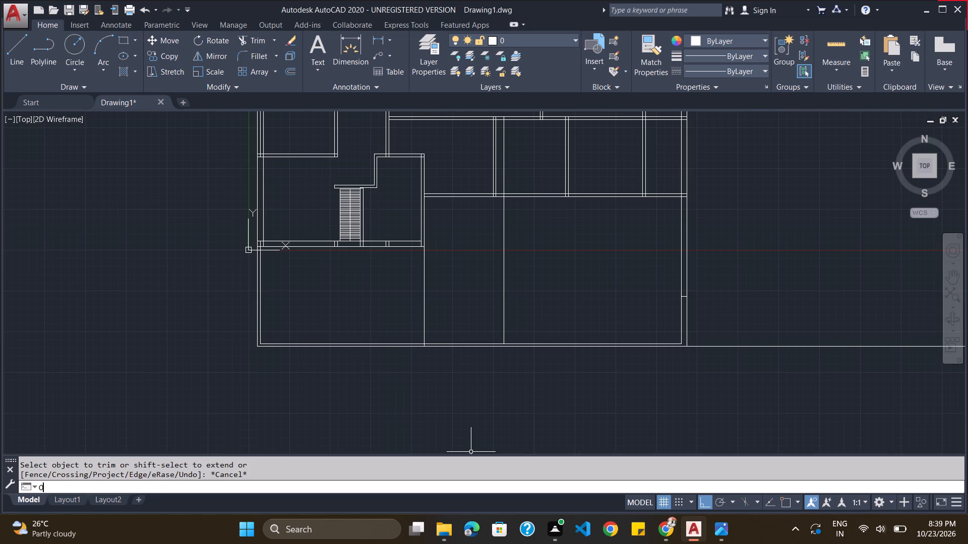
key(Return)
text(4.5")
key(Return)
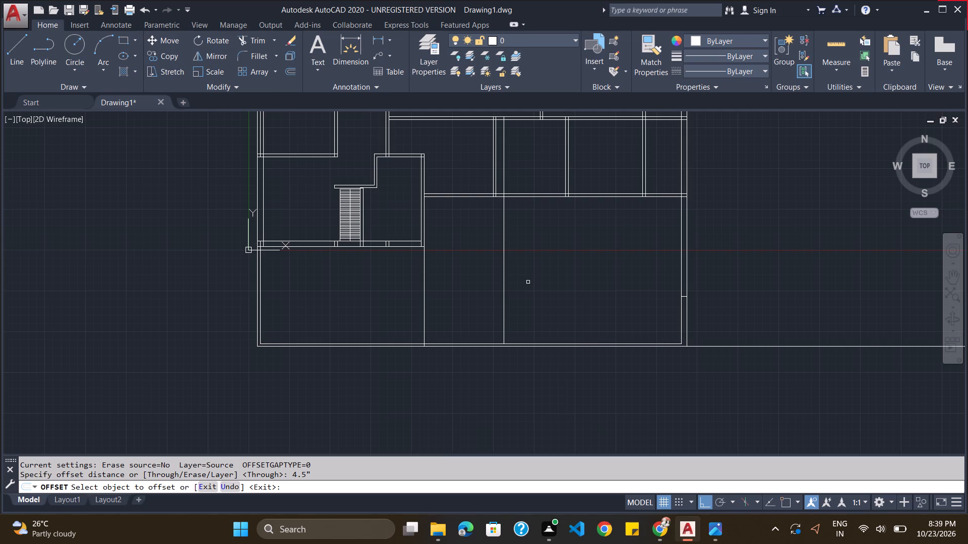
click(504, 307)
click(520, 304)
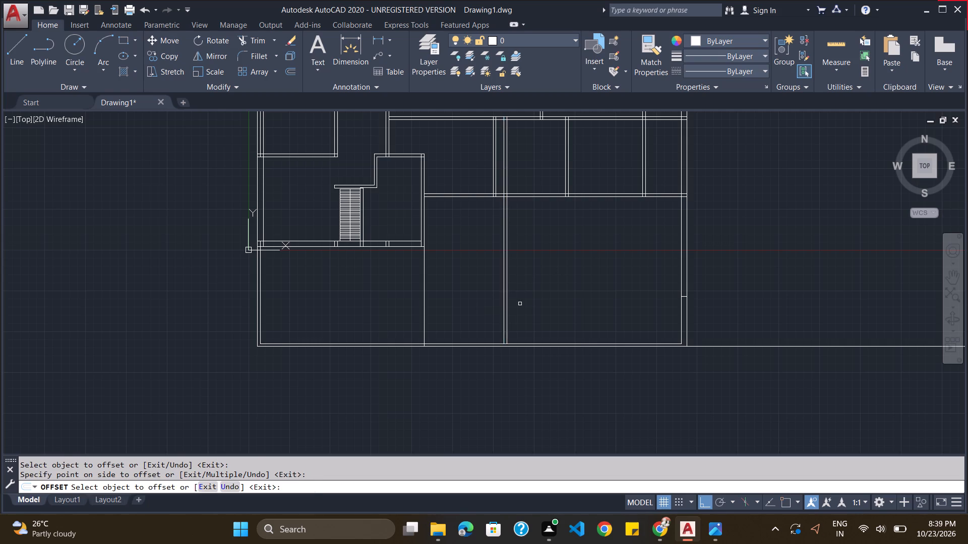
Trim away both lines of the new double wall where they cross the dining room, north of the front lawn's top wall.
scroll(519, 279, down, 3)
scroll(495, 193, up, 5)
scroll(508, 216, down, 4)
scroll(556, 320, up, 4)
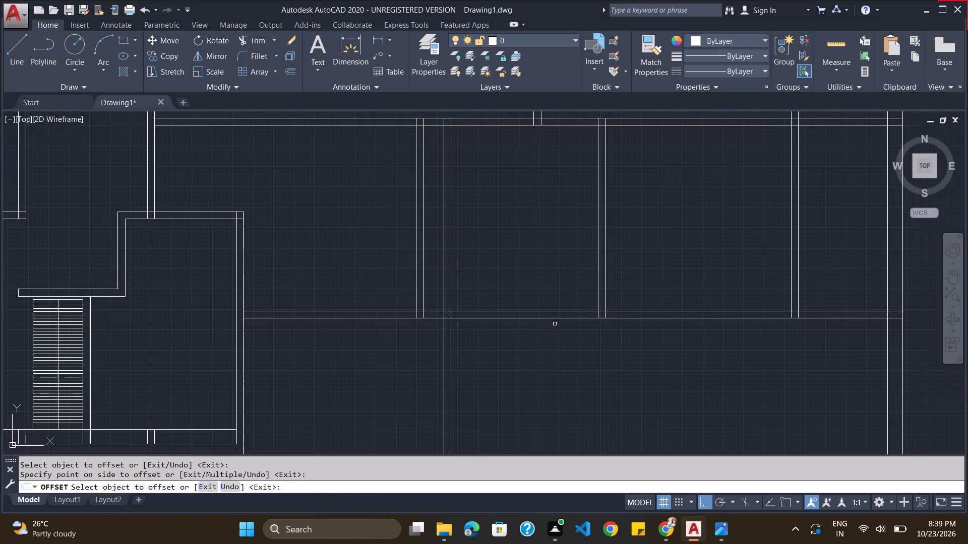
text(TRIM)
key(Return)
key(Return)
key(Escape)
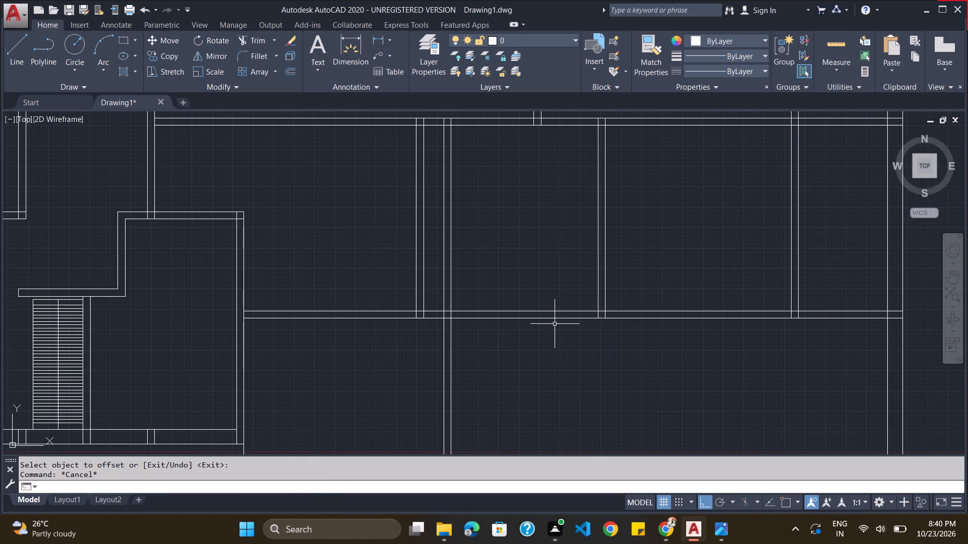
text(TRIM)
key(Return)
key(Return)
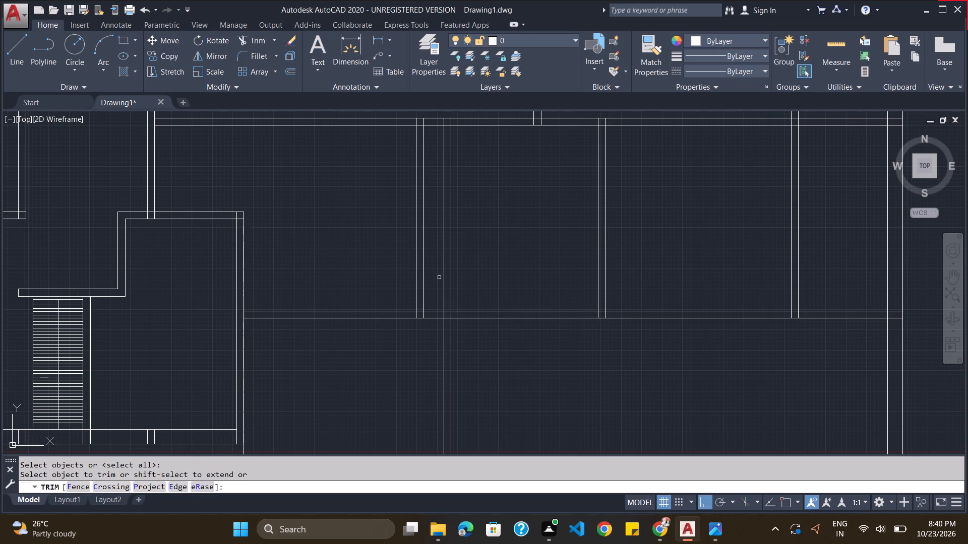
drag(439, 277, 494, 280)
click(494, 280)
scroll(495, 281, down, 3)
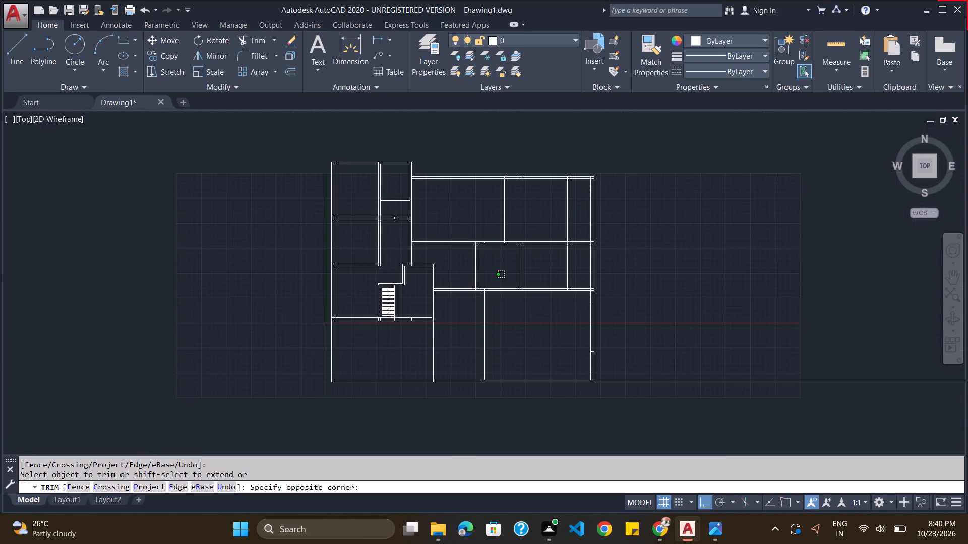
scroll(495, 365, up, 1)
click(517, 223)
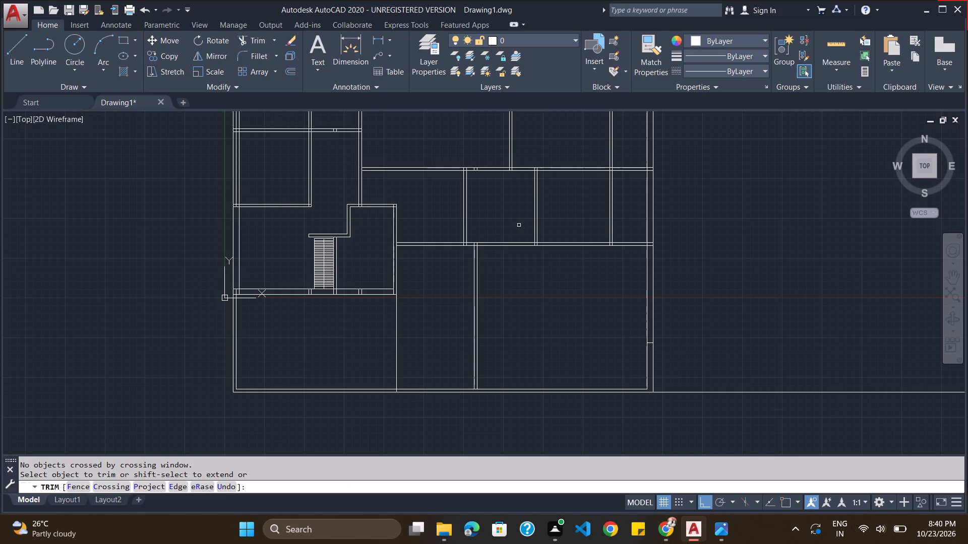
Compare the foyer, porch and front lawn layout in the drawing against loooong plan.png.
key(alt+Tab)
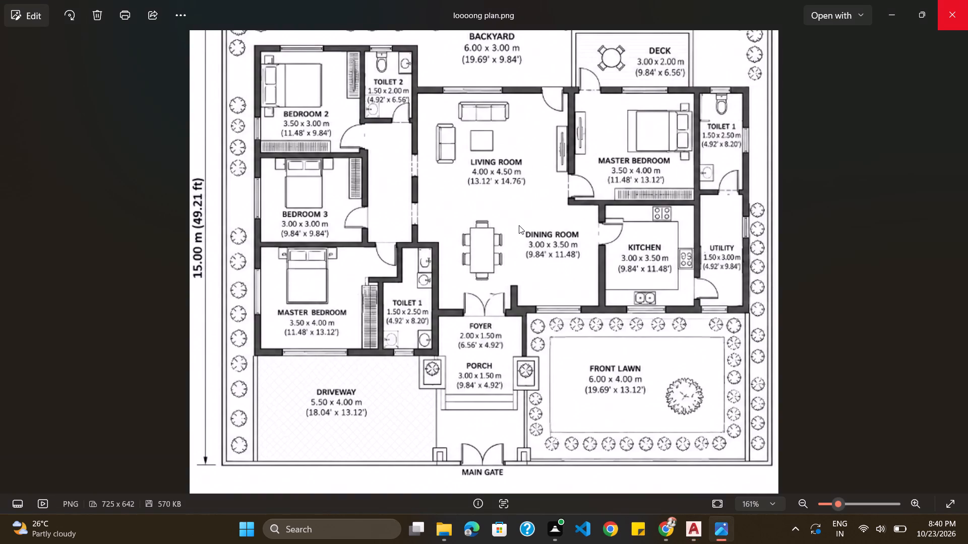
key(alt+Tab)
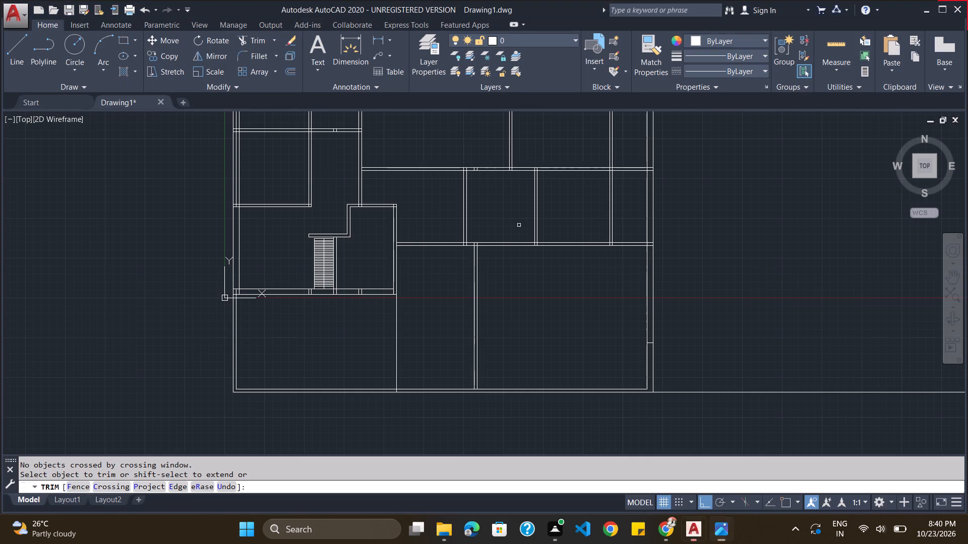
key(alt+Tab)
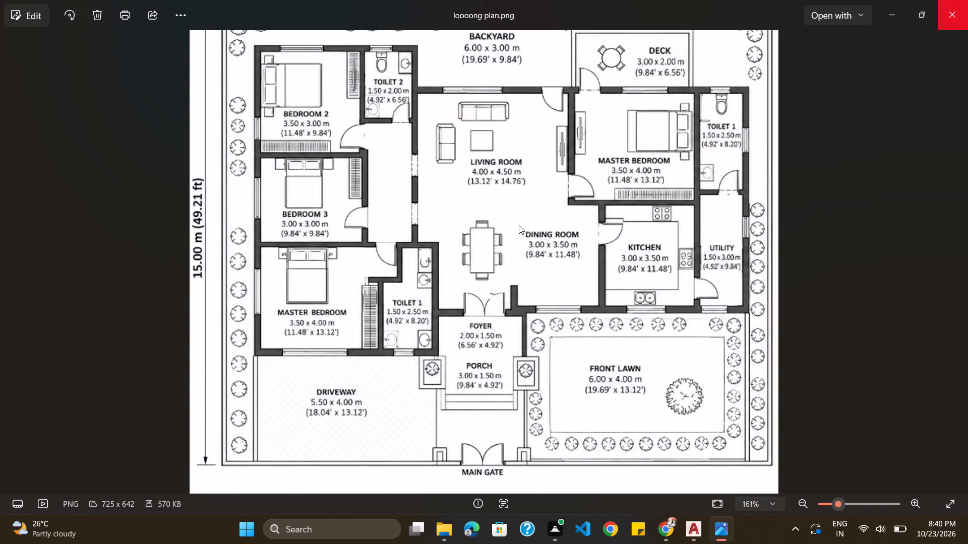
key(alt+Tab)
key(alt+Tab)
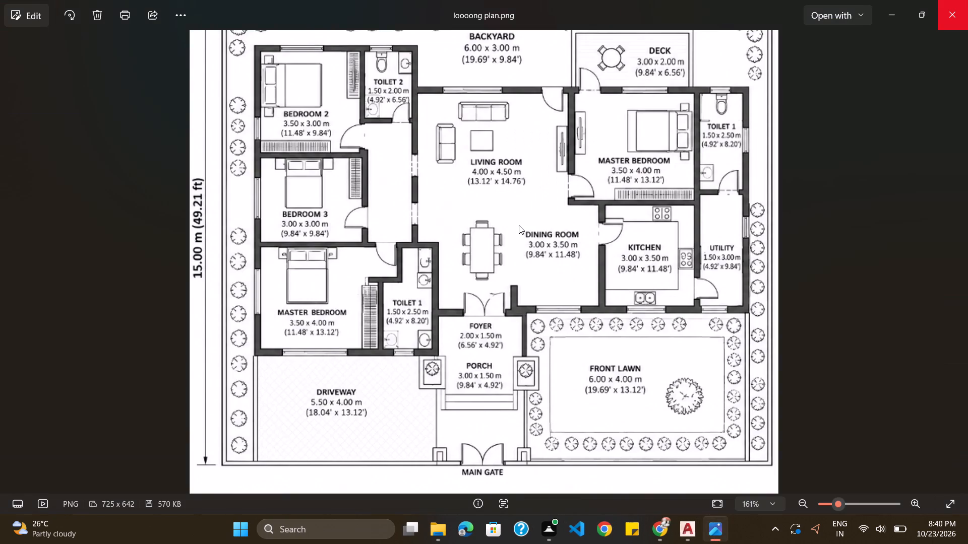
key(alt+Tab)
key(alt+Tab)
key(alt+Tab)
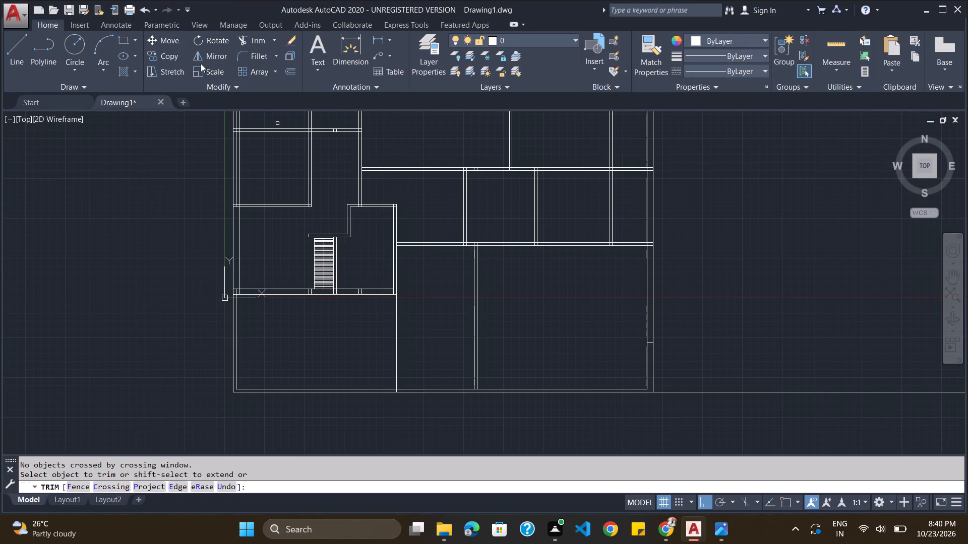
Start a rectangle for the front lawn's inner outline, placing its first corner inside the lawn's northwest corner as in loooong plan.png.
click(123, 38)
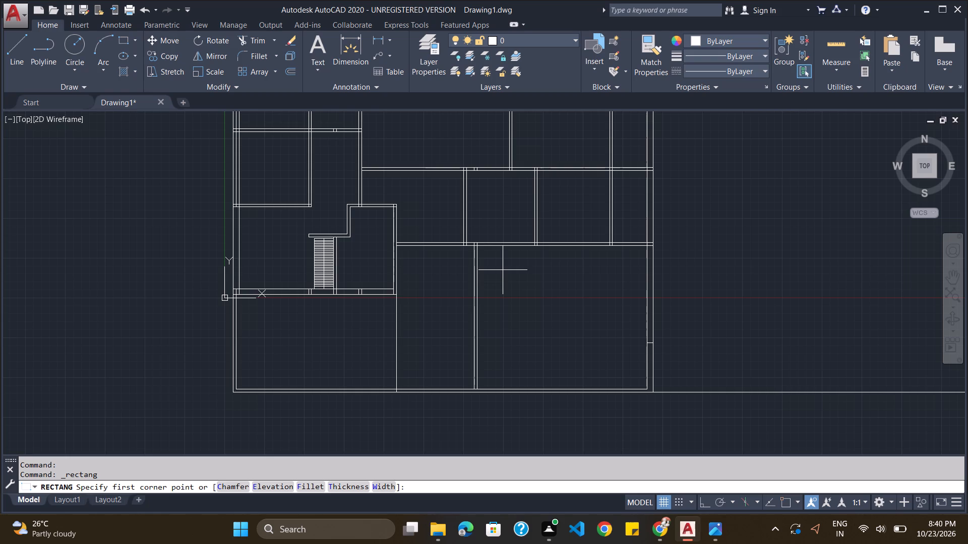
key(alt+Tab)
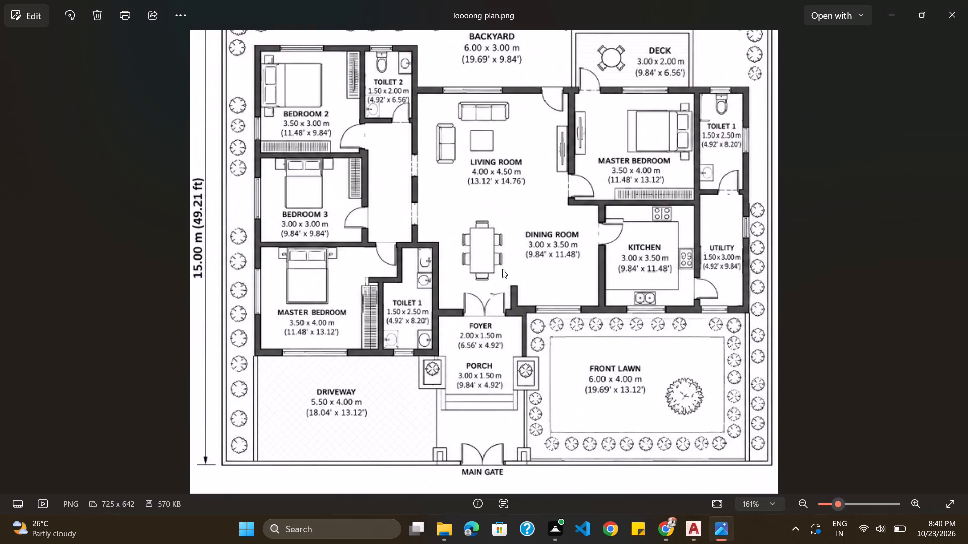
key(alt+Tab)
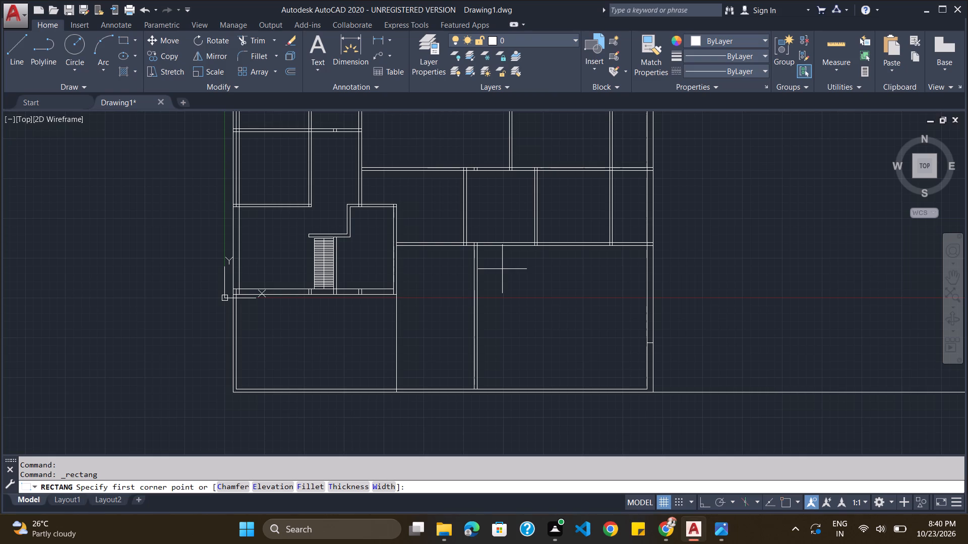
key(alt+Tab)
key(alt+Tab)
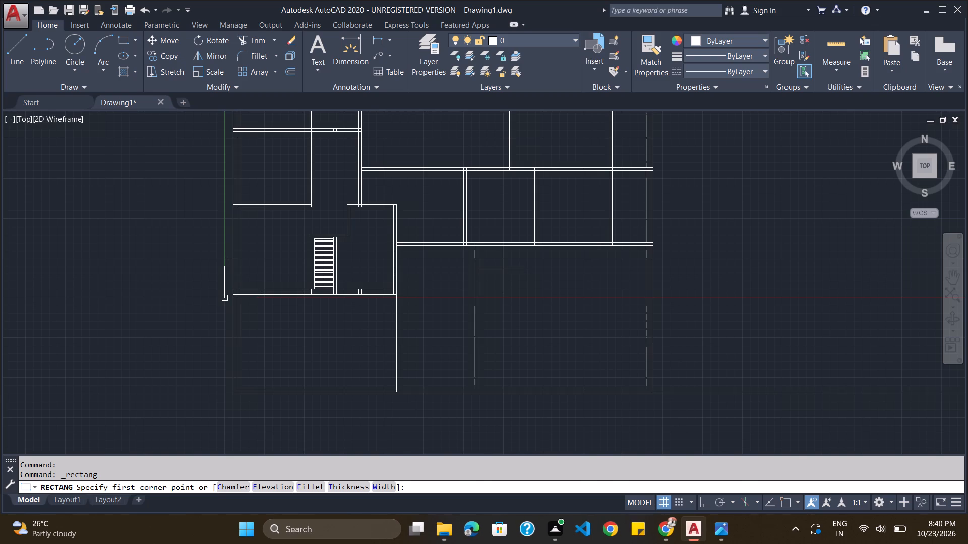
key(alt+Tab)
key(alt+Tab)
click(503, 269)
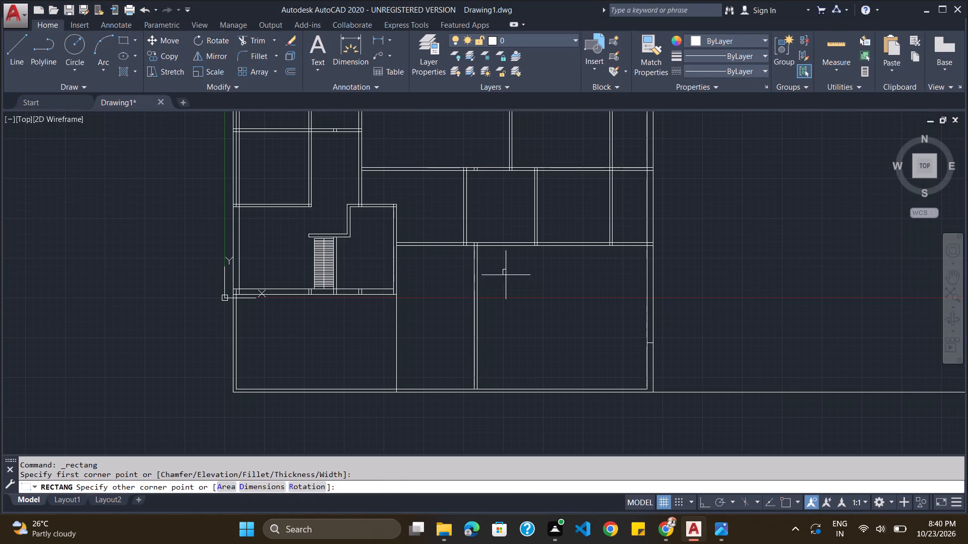
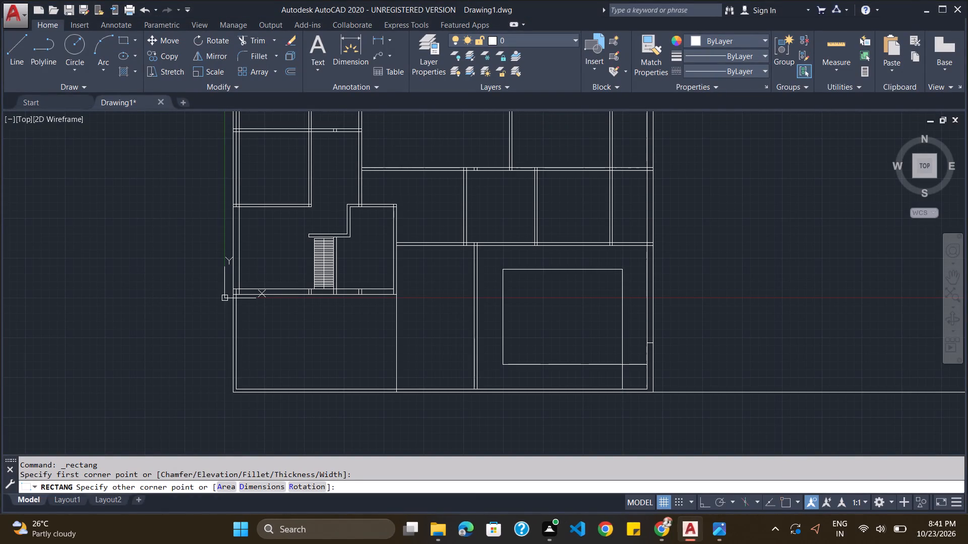
Finish the front lawn rectangle inside the lower-right enclosure of the plan by placing its opposite corner.
click(622, 365)
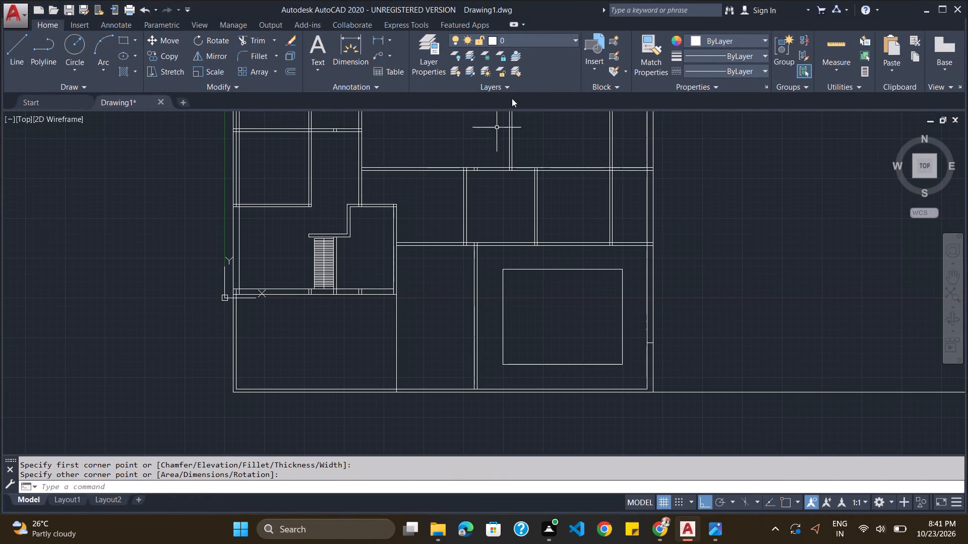
Trim away the horizontal double wall lines crossing the living and dining area, up to the master bedroom's lower-left corner.
key(alt+Tab)
key(alt+Tab)
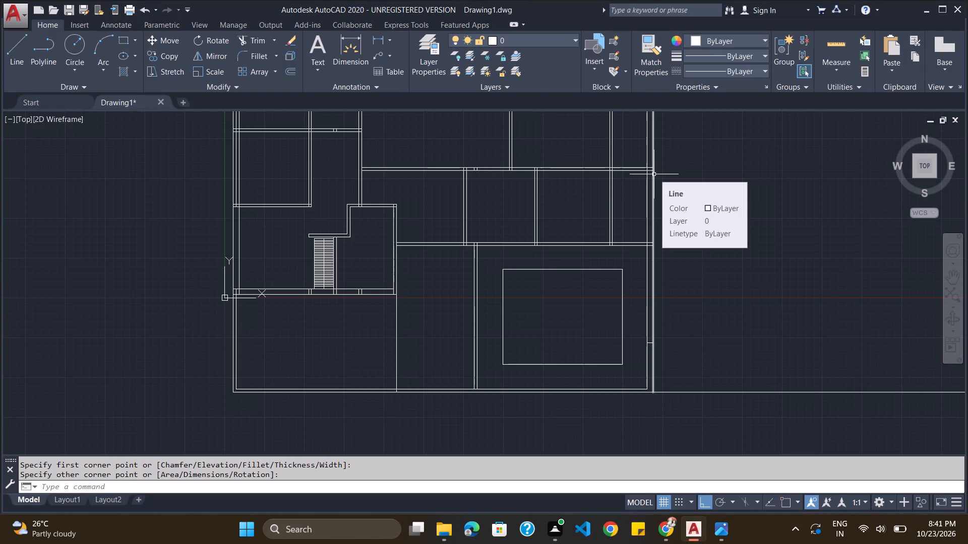
key(alt+Tab)
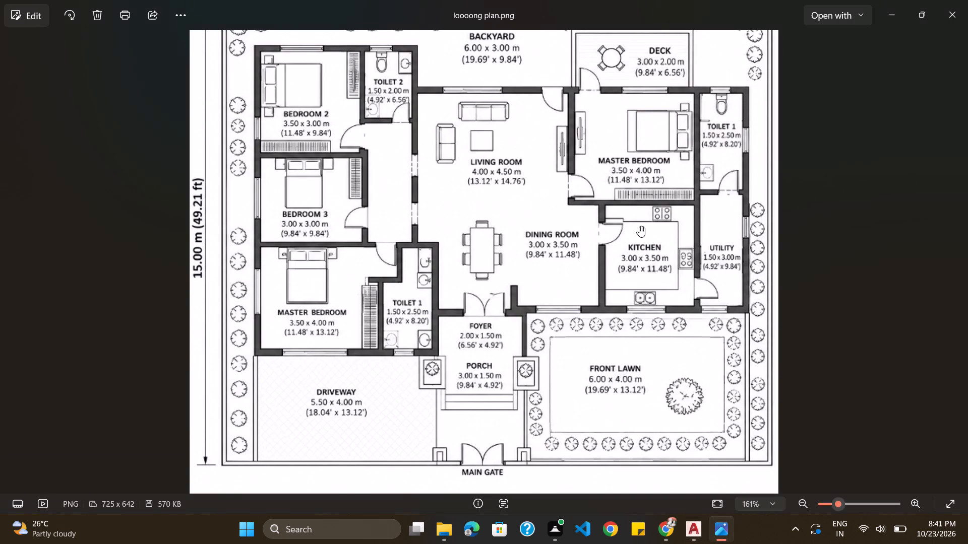
key(alt+Tab)
scroll(472, 230, up, 1)
scroll(473, 234, down, 2)
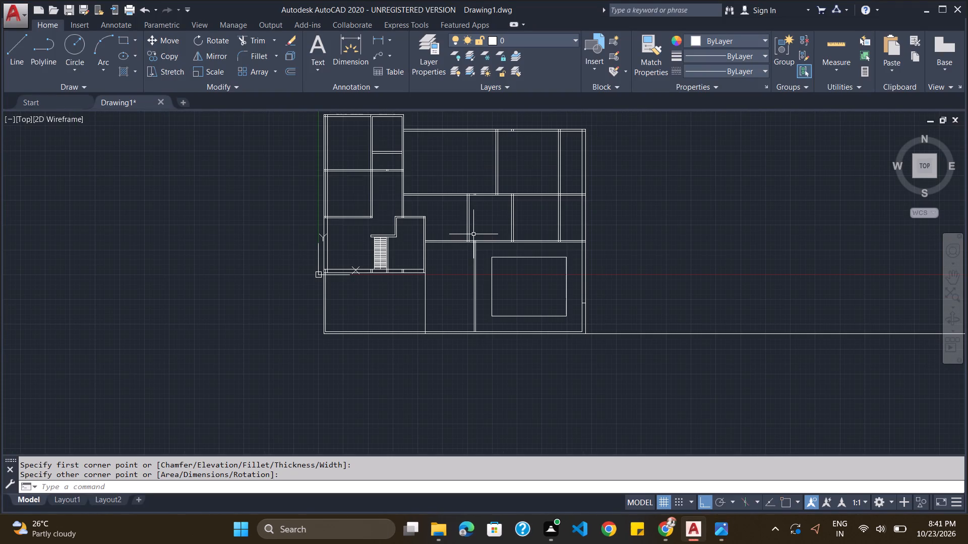
text(TRIM)
key(Return)
key(Return)
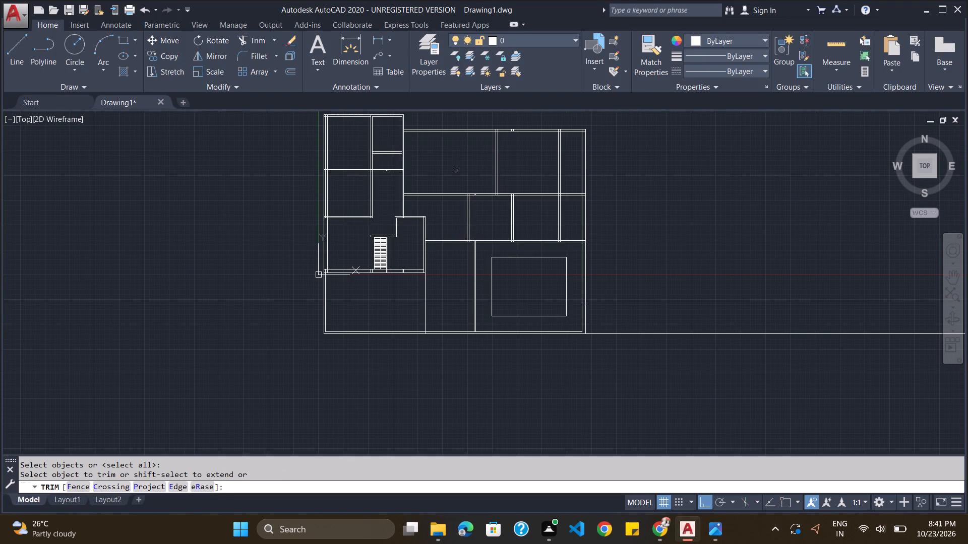
click(440, 195)
click(440, 193)
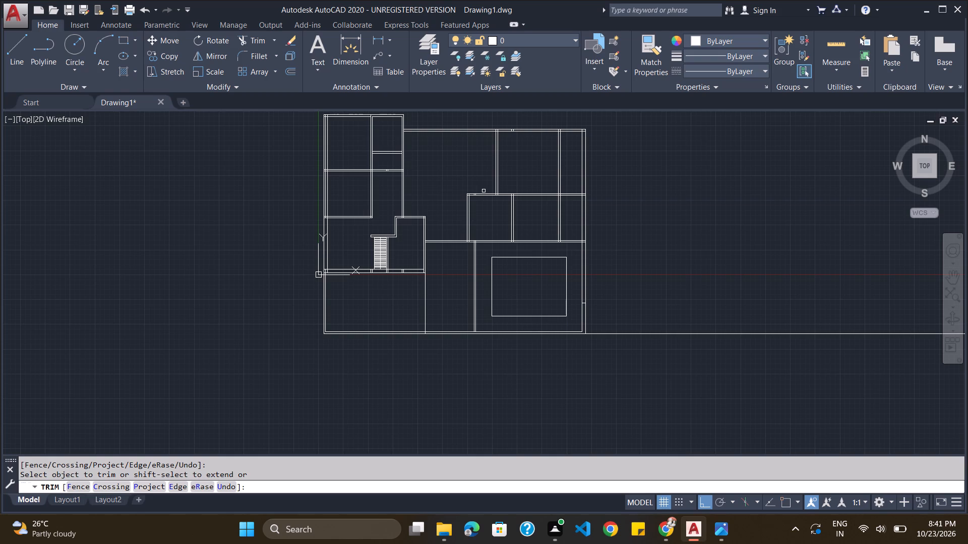
click(485, 193)
click(485, 194)
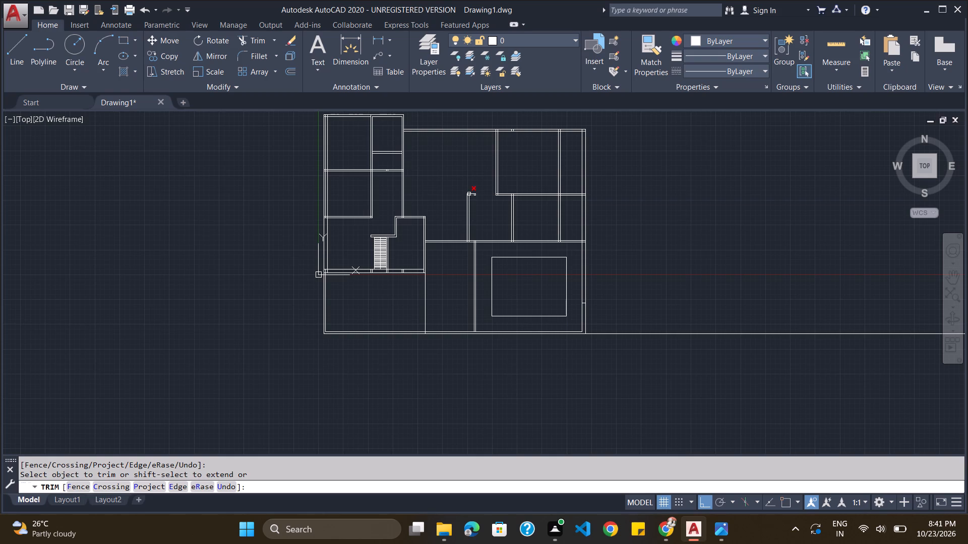
Trim the vertical double wall line inside the dining area and erase the small leftover segments at its upper end.
click(469, 194)
click(468, 200)
click(468, 202)
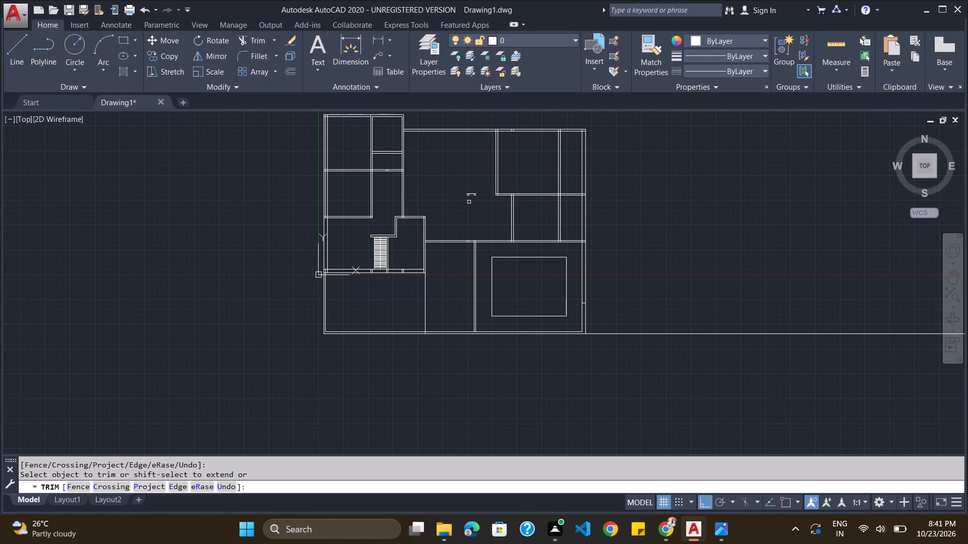
click(469, 193)
key(Escape)
drag(477, 187, 482, 184)
key(Delete)
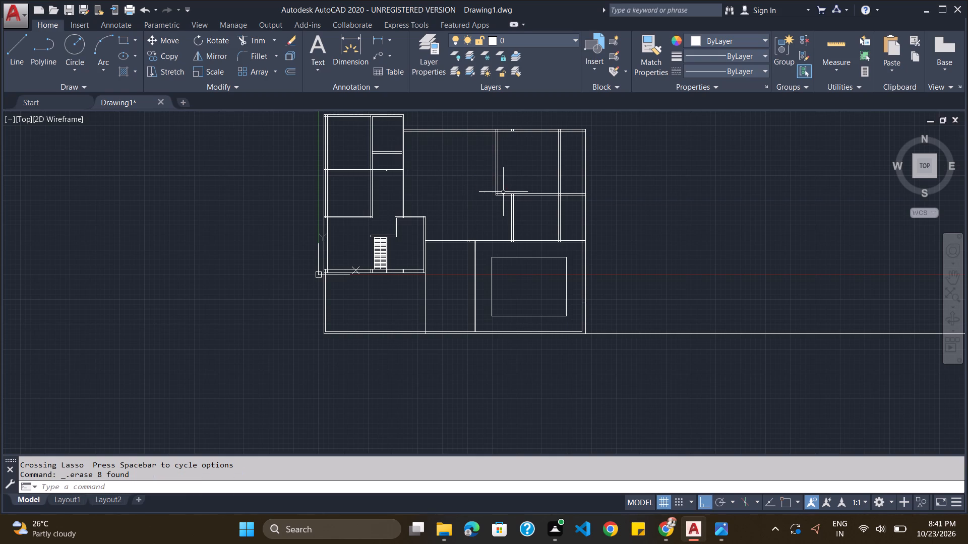
Compare the drawn wall layout with the reference floor plan image loooong plan.png.
scroll(505, 211, down, 2)
scroll(505, 211, up, 2)
key(alt+Tab)
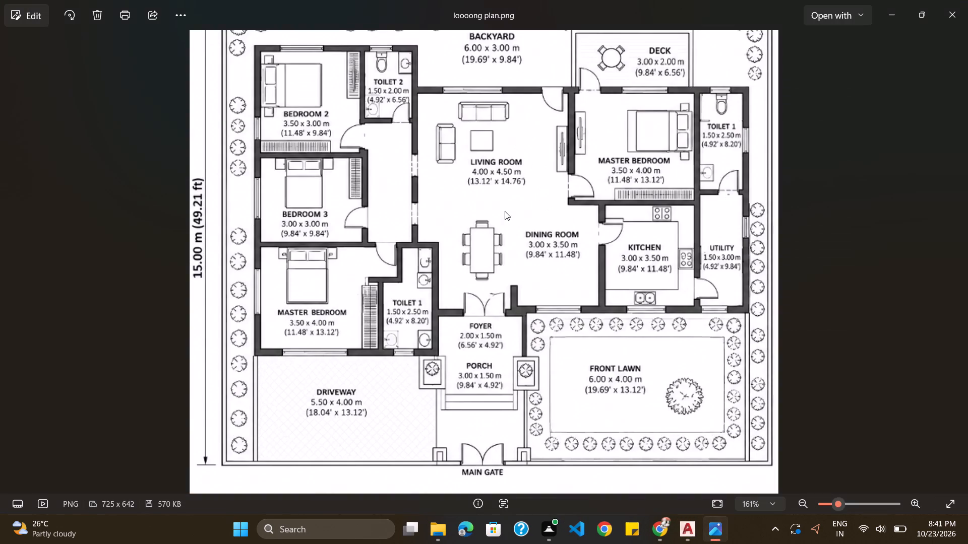
key(alt+Tab)
key(alt+Tab)
key(alt+Tab)
scroll(488, 181, down, 1)
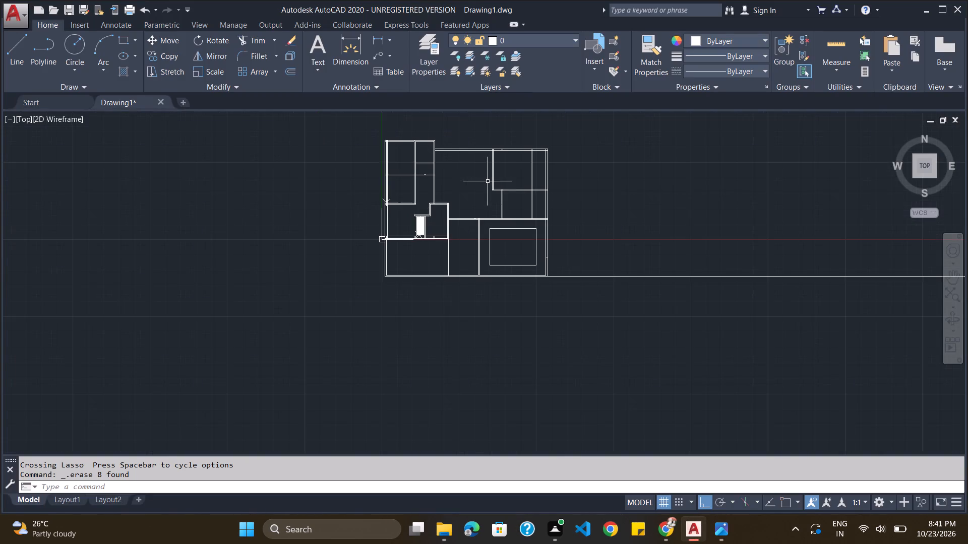
scroll(493, 194, up, 3)
scroll(493, 194, down, 3)
scroll(509, 224, up, 2)
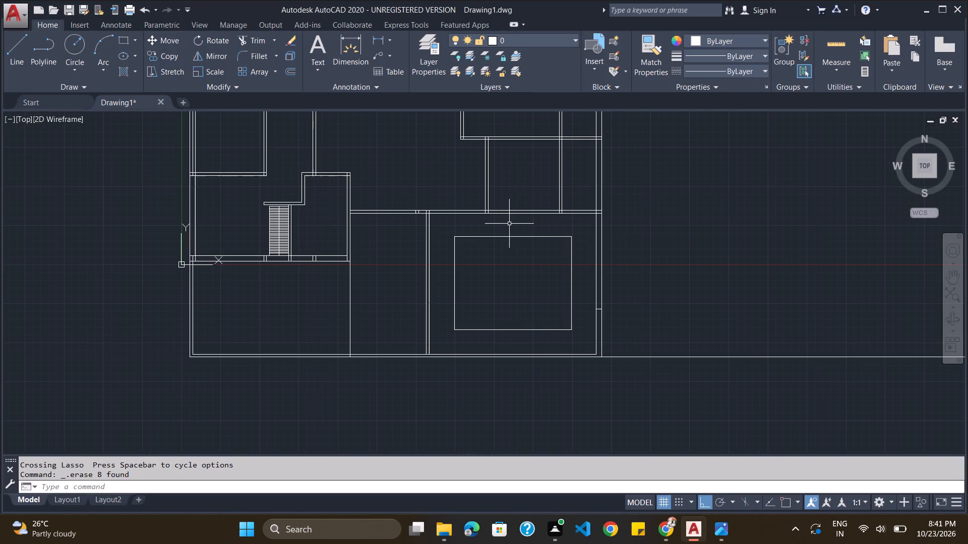
scroll(509, 224, down, 1)
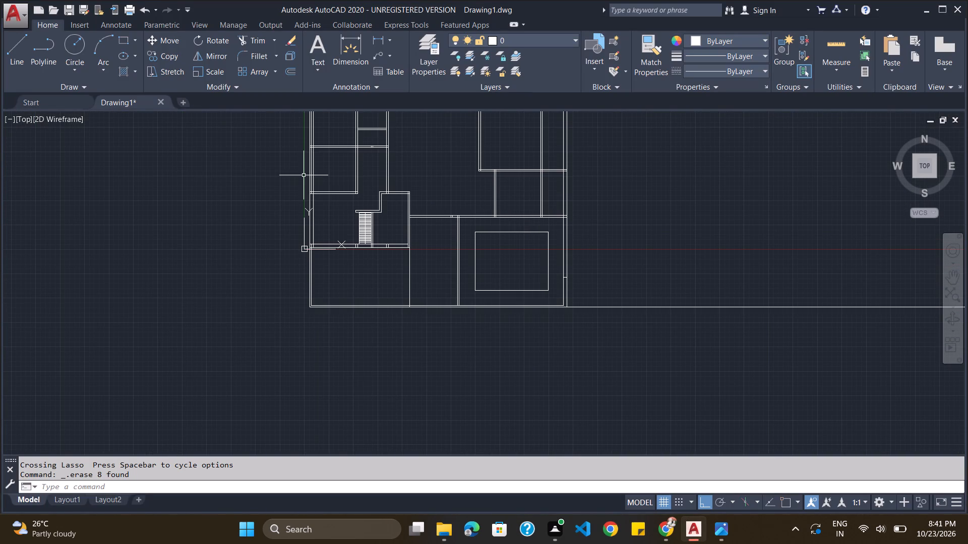
key(alt+Tab)
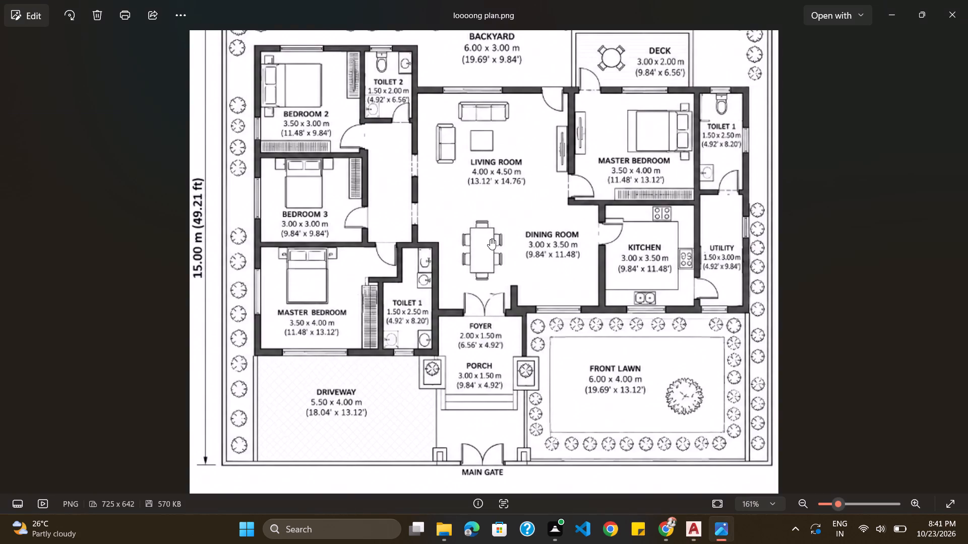
key(alt+Tab)
scroll(505, 267, down, 1)
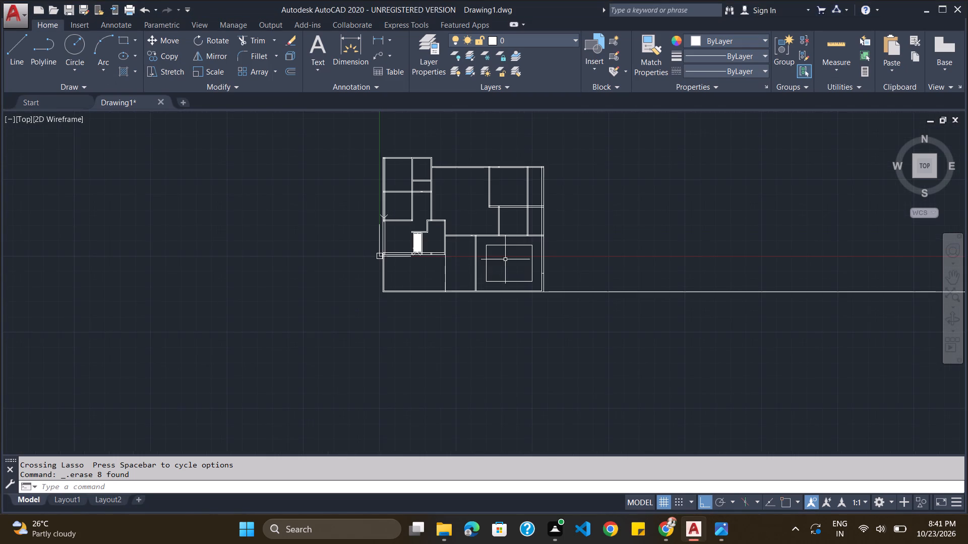
scroll(489, 213, up, 1)
key(alt+Tab)
scroll(488, 214, down, 3)
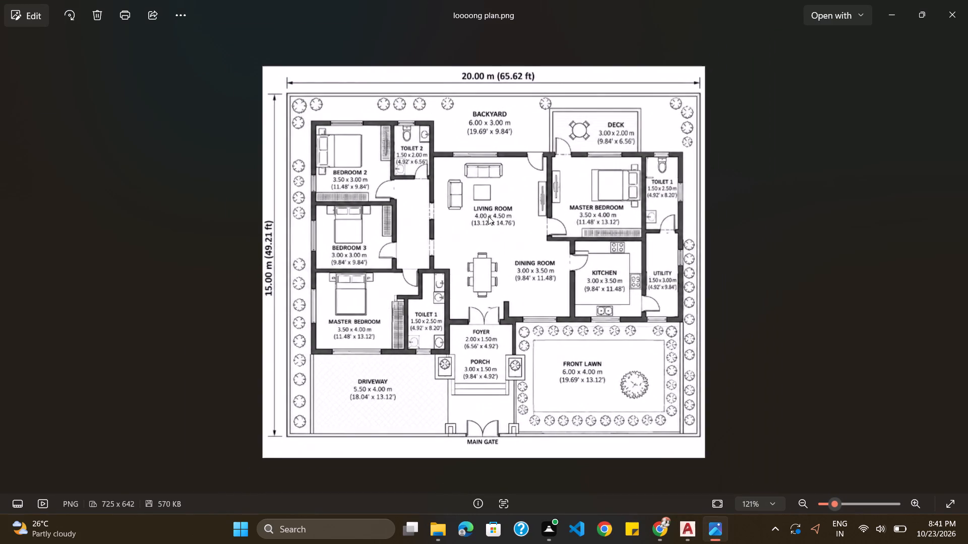
scroll(489, 215, down, 1)
scroll(489, 215, up, 2)
key(alt+Tab)
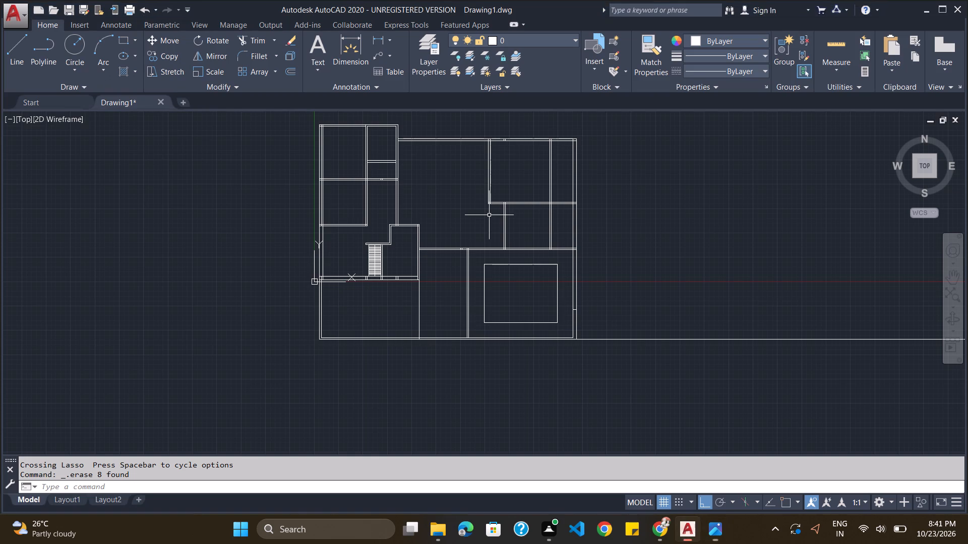
key(alt+Tab)
key(alt+Tab)
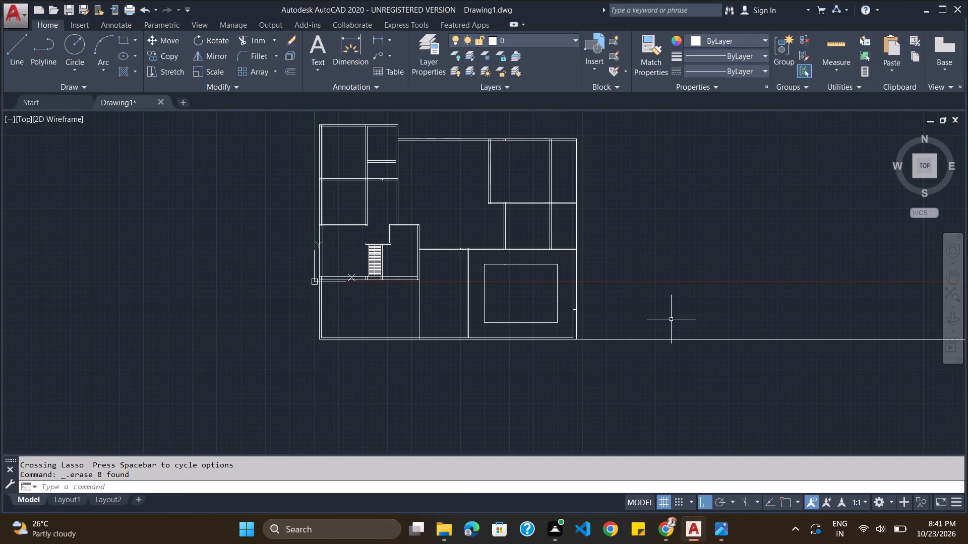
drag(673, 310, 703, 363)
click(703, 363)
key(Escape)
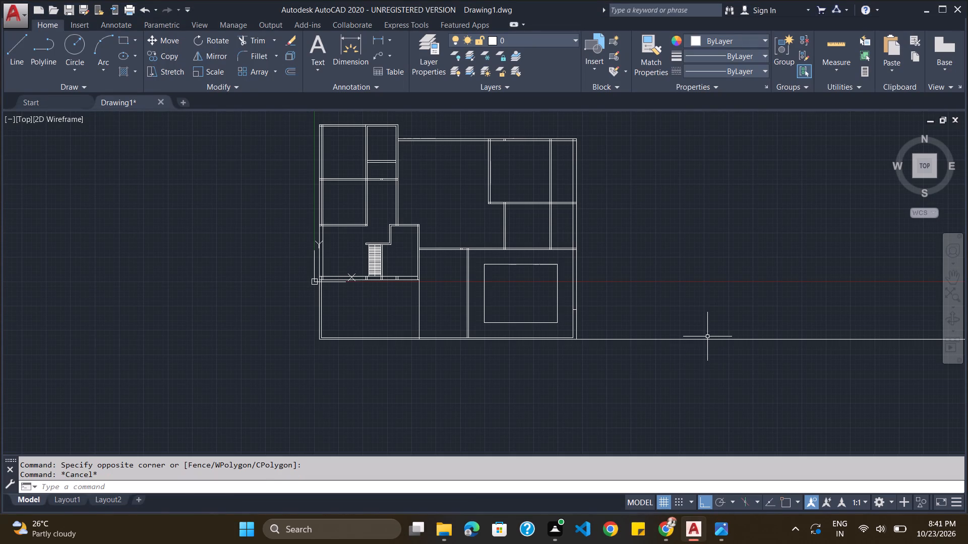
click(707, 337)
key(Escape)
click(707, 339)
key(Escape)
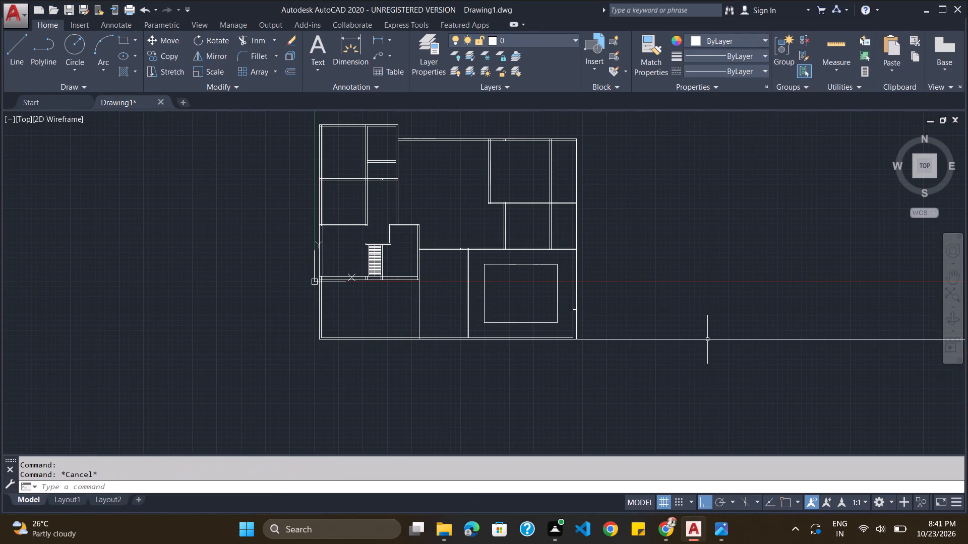
Trim off the long horizontal line extending beyond the plan's lower-right outer corner.
text(TRIM)
key(Return)
key(Return)
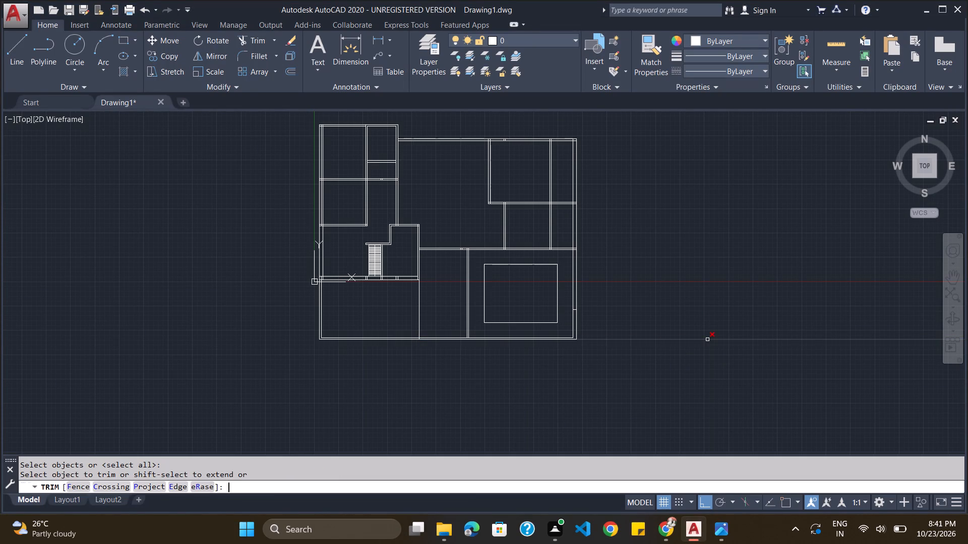
click(708, 341)
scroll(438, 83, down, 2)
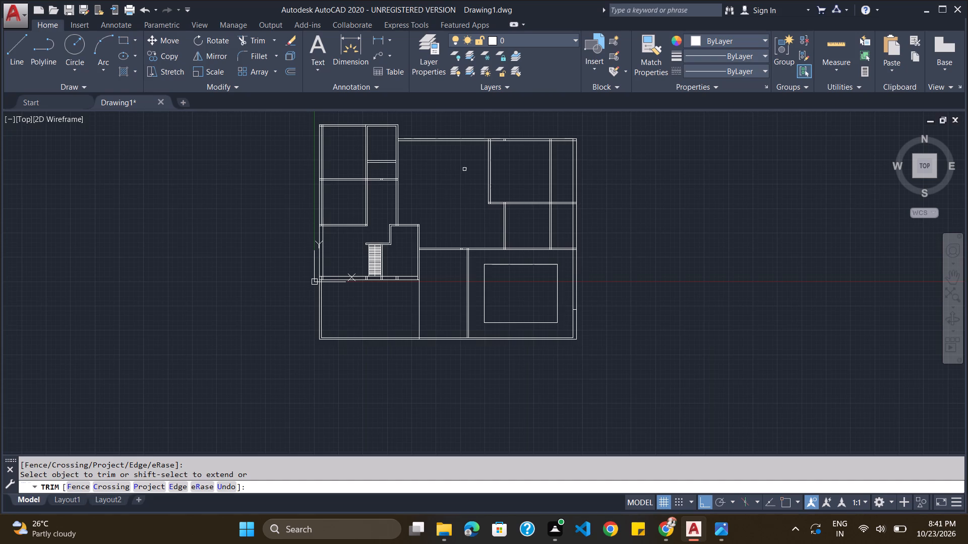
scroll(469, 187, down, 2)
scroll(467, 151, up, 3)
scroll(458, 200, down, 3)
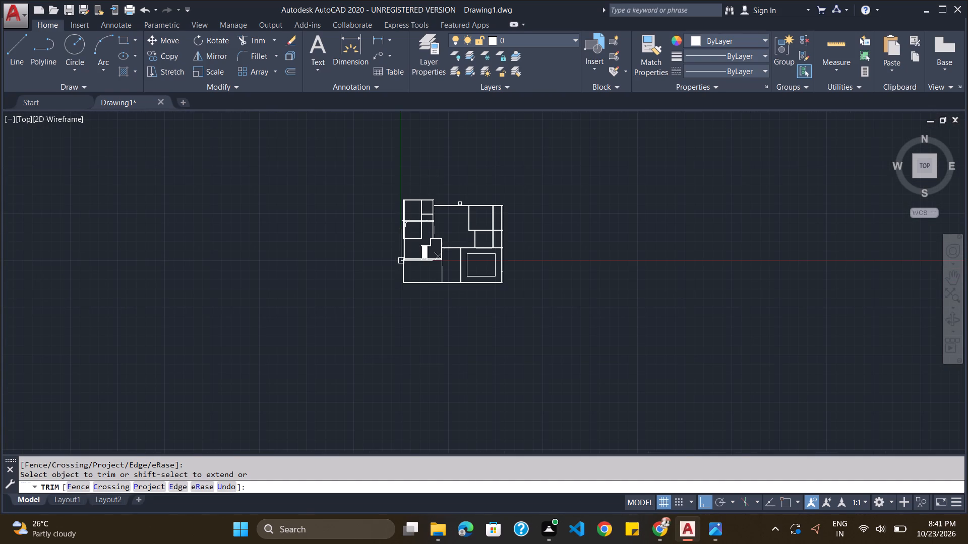
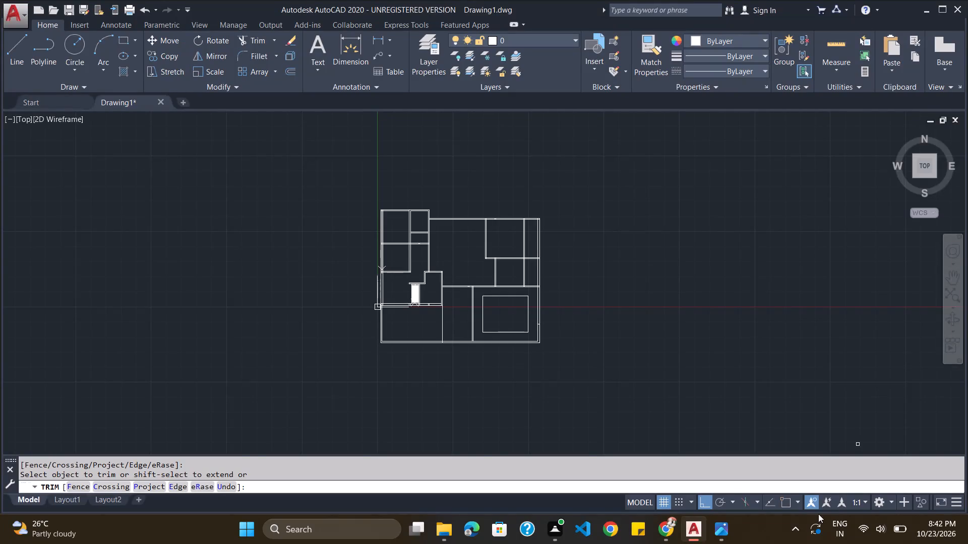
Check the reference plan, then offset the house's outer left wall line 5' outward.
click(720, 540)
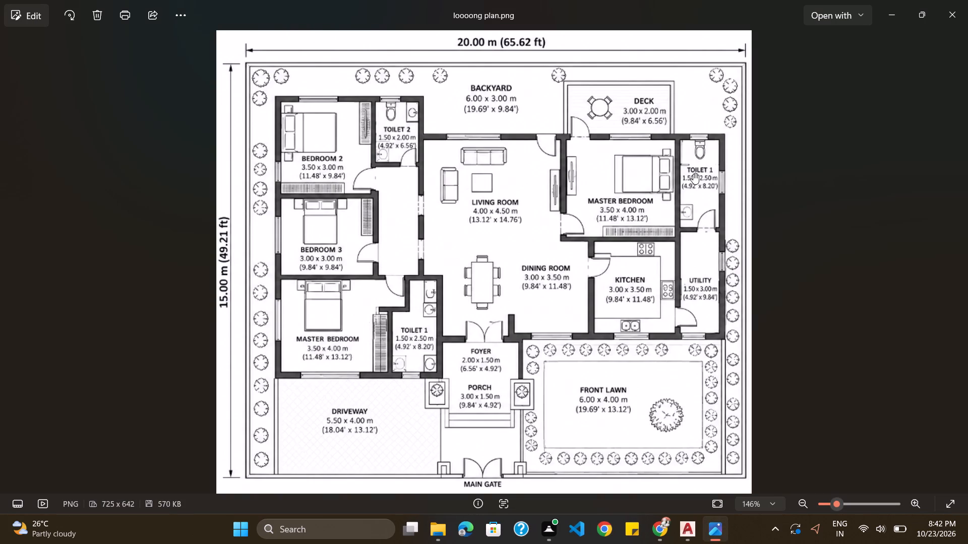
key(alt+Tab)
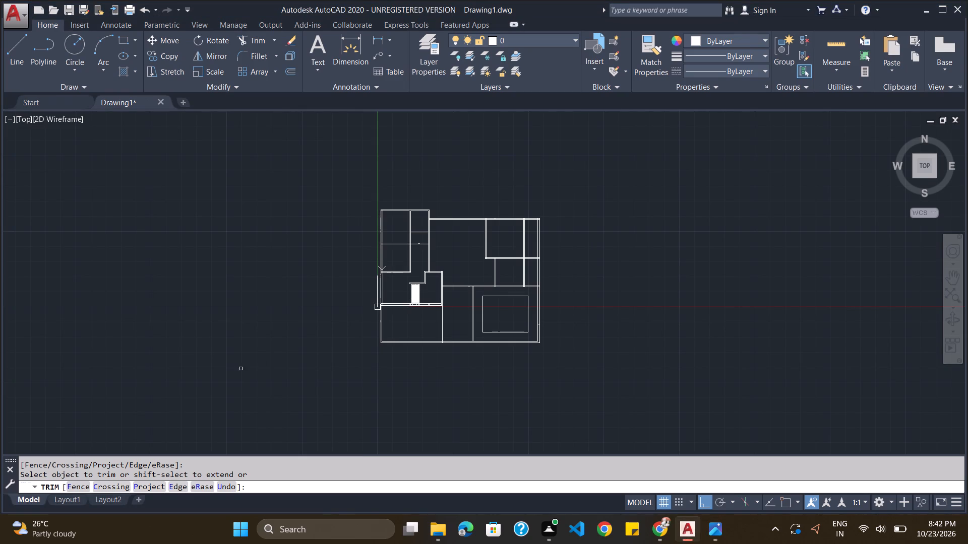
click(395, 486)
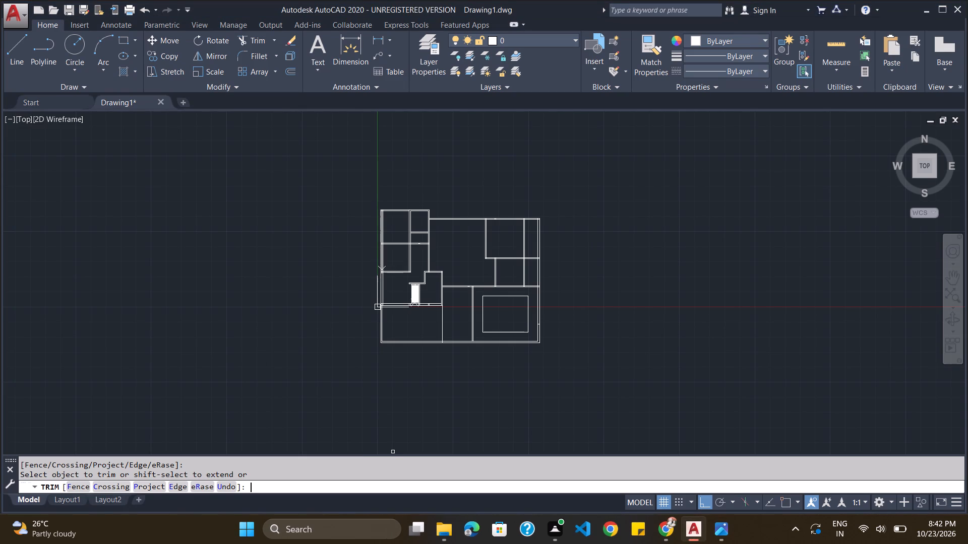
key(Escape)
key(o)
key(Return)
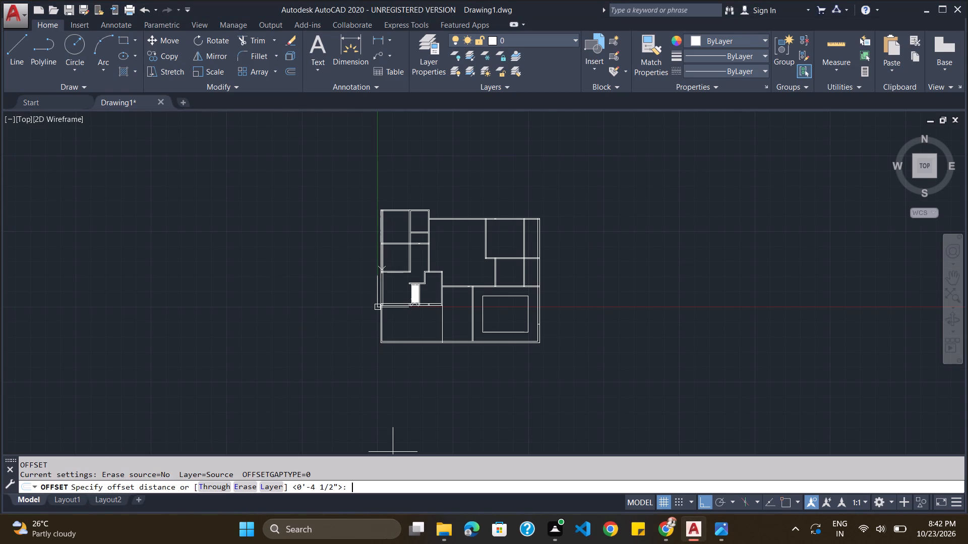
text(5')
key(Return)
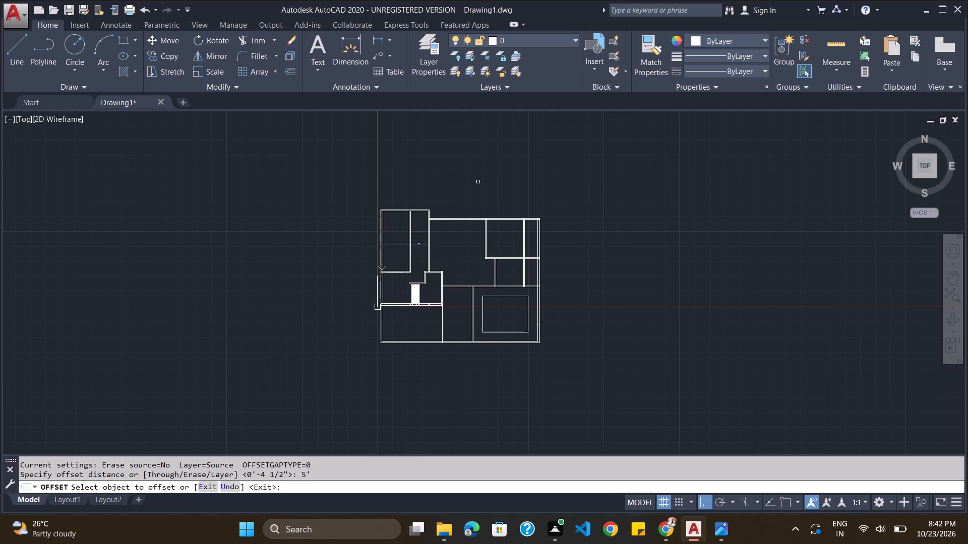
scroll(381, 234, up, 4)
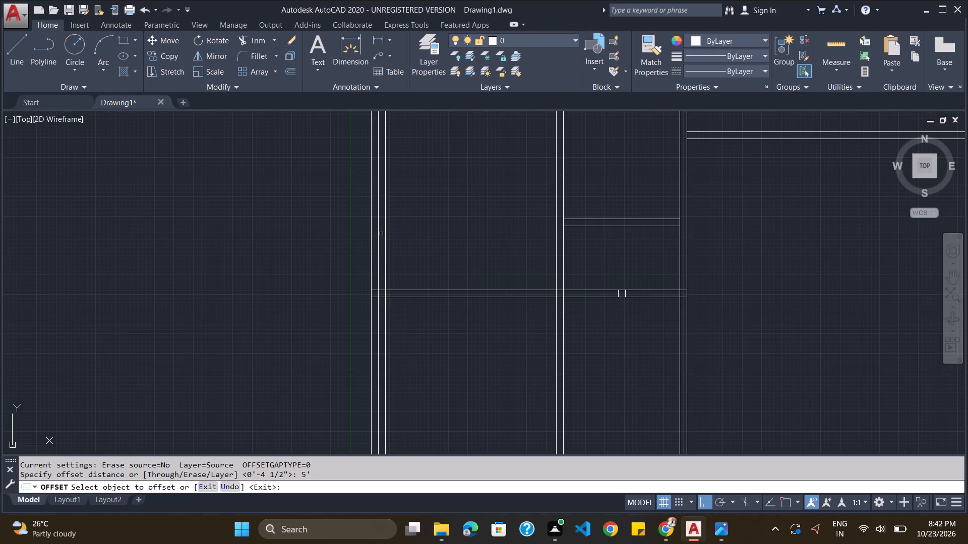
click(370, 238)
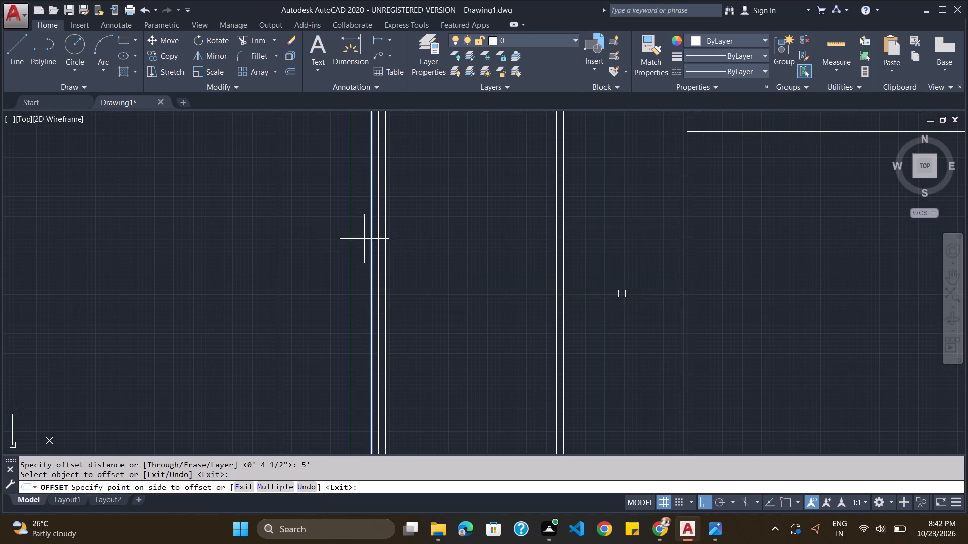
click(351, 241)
Compare the offset line beside the left wall with the outer boundary in the reference image loooong plan.png.
scroll(351, 242, down, 5)
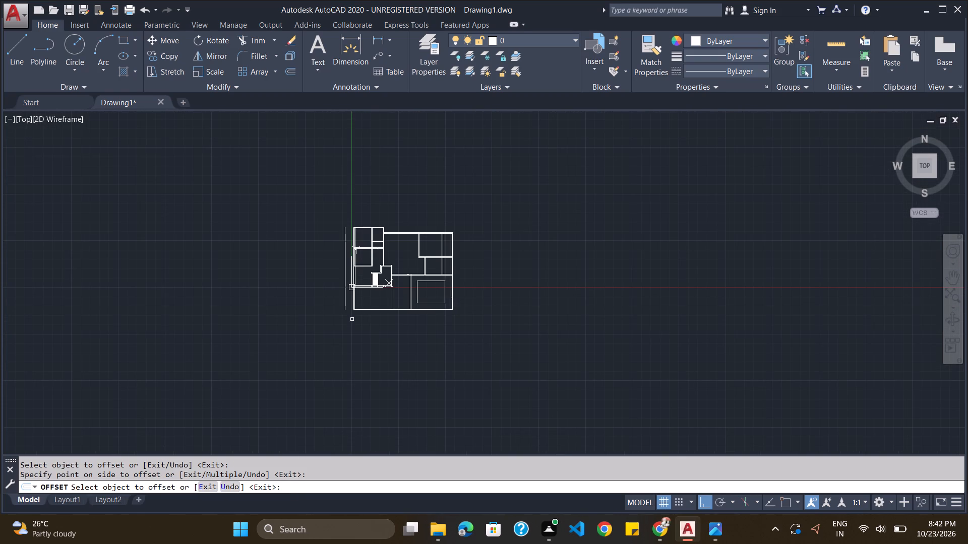
scroll(352, 319, up, 2)
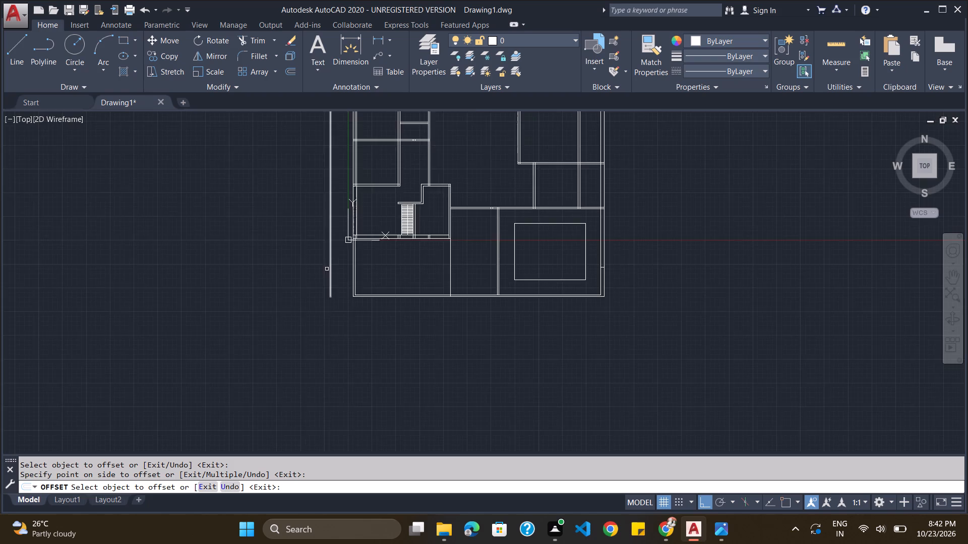
scroll(327, 268, down, 3)
scroll(334, 201, up, 3)
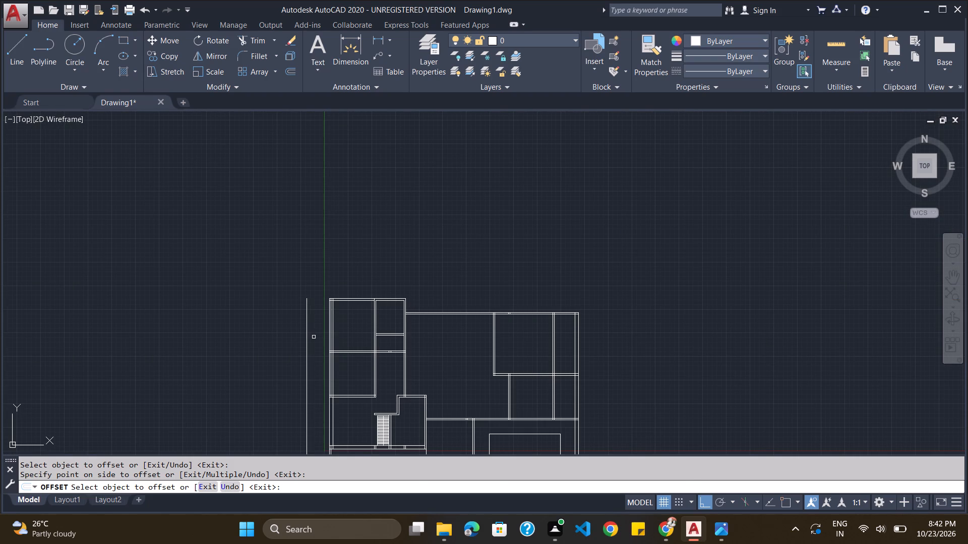
key(alt+Tab)
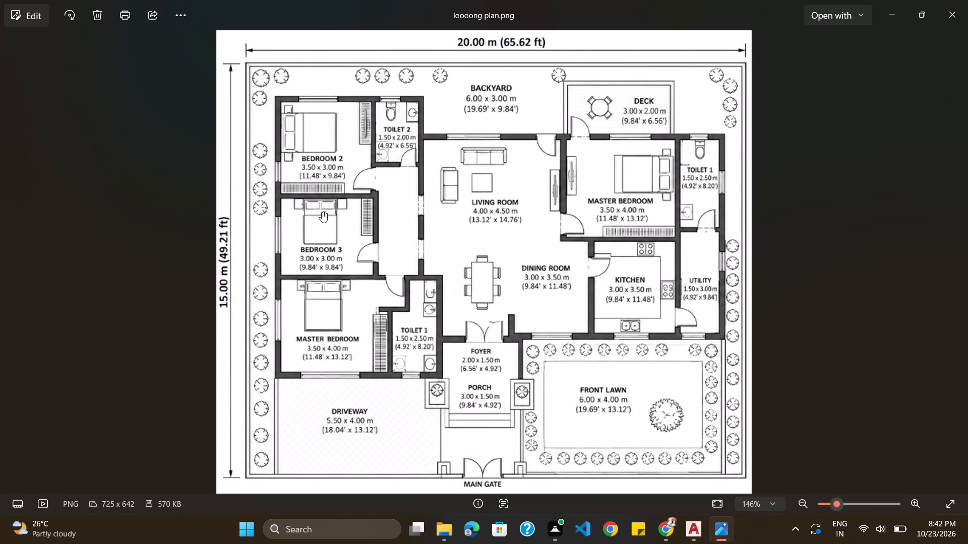
scroll(322, 212, down, 3)
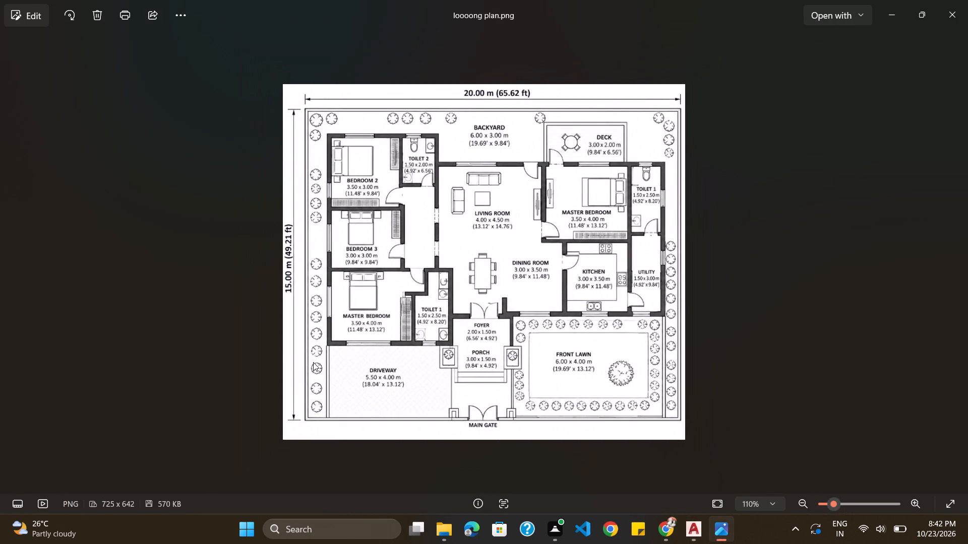
key(alt+Tab)
scroll(332, 314, down, 2)
scroll(324, 405, up, 2)
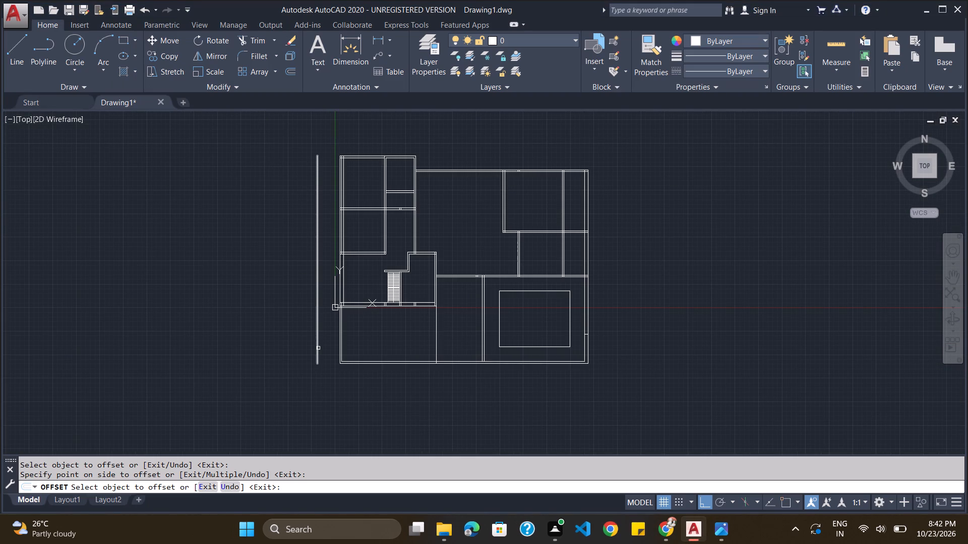
key(Escape)
key(o)
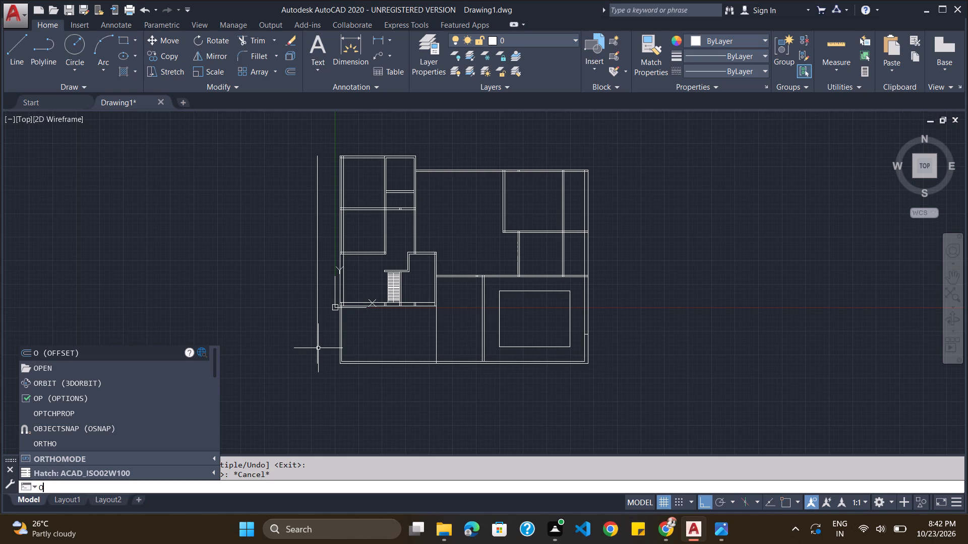
key(Escape)
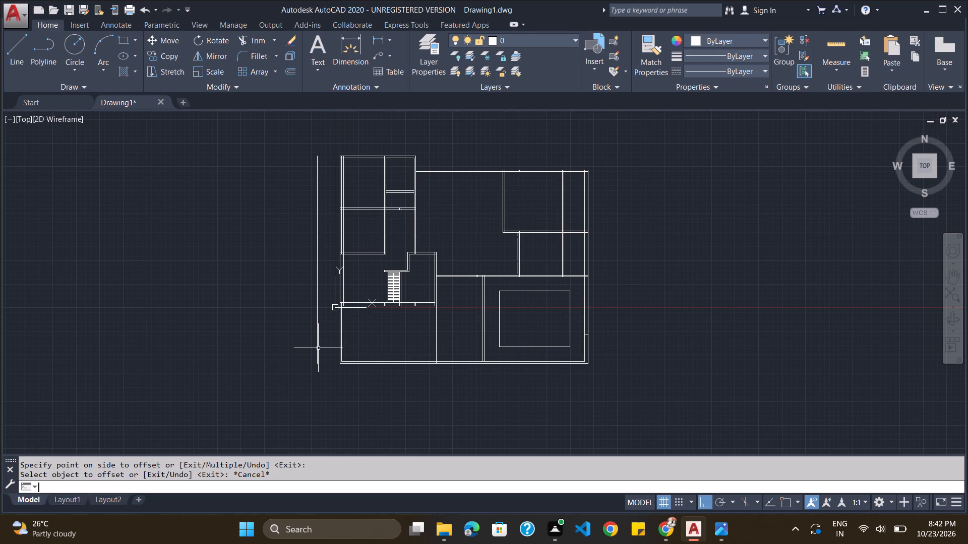
key(Escape)
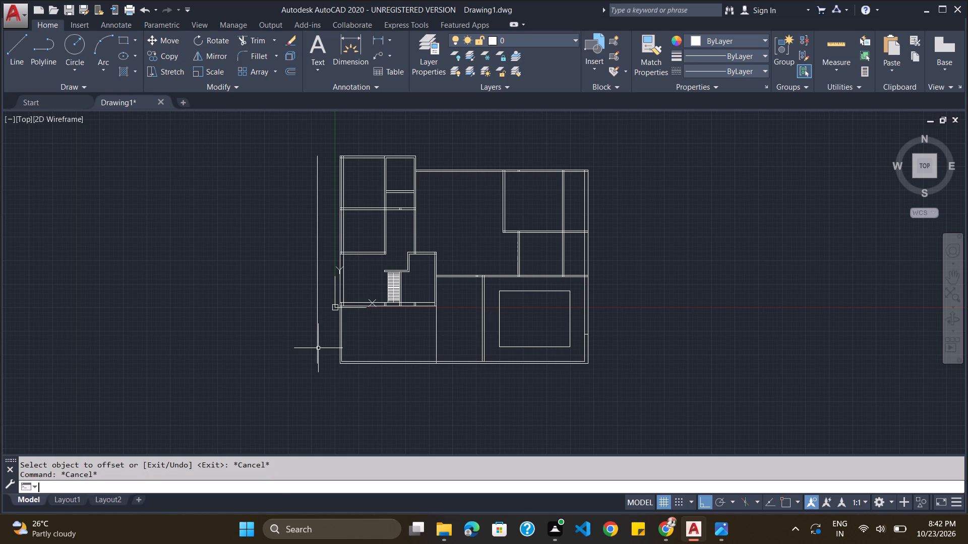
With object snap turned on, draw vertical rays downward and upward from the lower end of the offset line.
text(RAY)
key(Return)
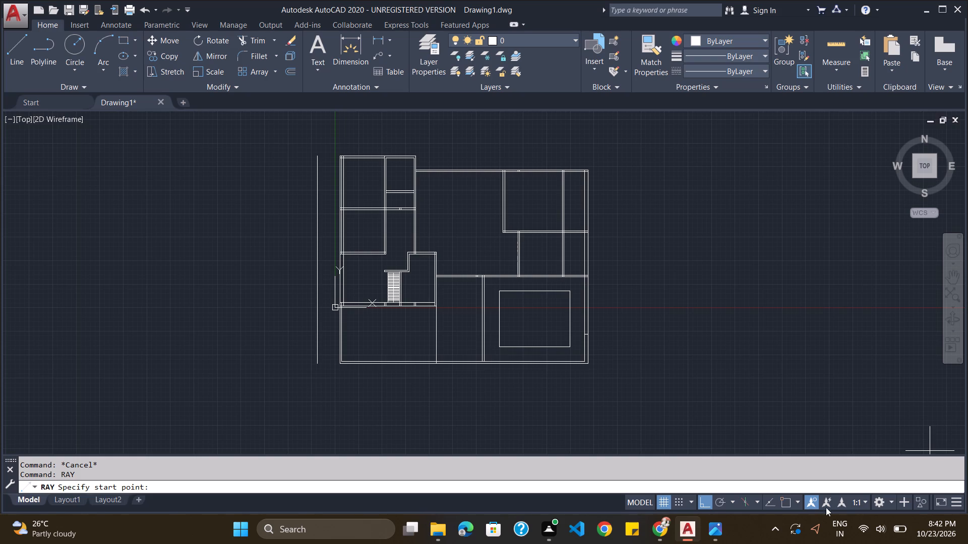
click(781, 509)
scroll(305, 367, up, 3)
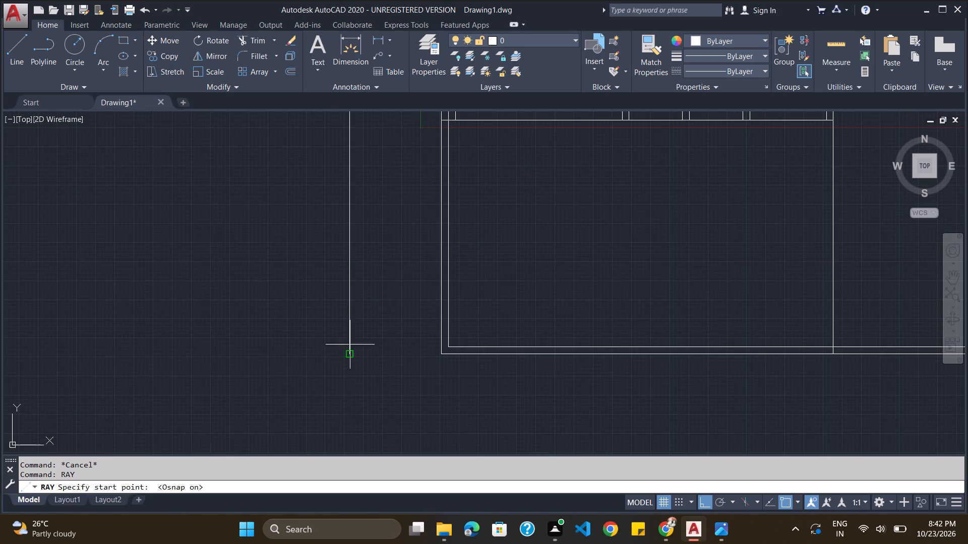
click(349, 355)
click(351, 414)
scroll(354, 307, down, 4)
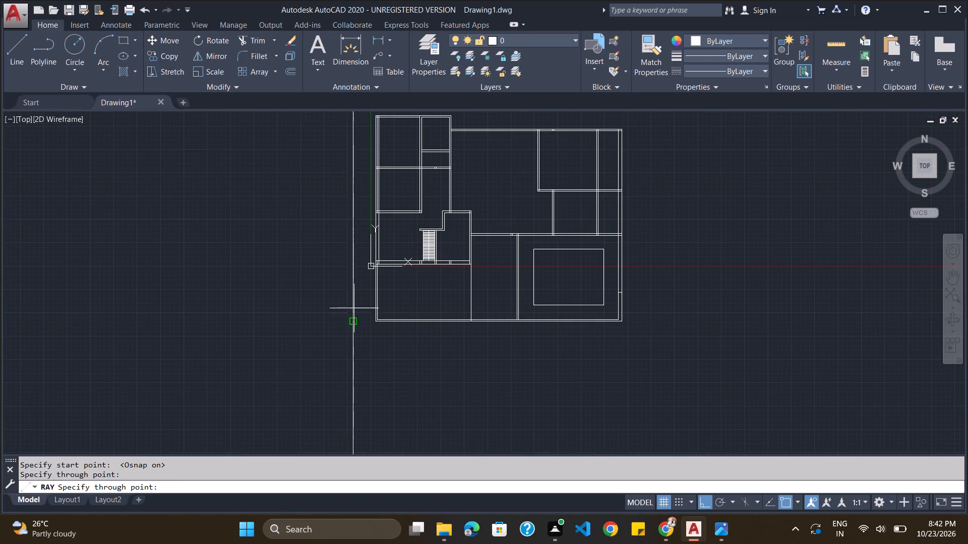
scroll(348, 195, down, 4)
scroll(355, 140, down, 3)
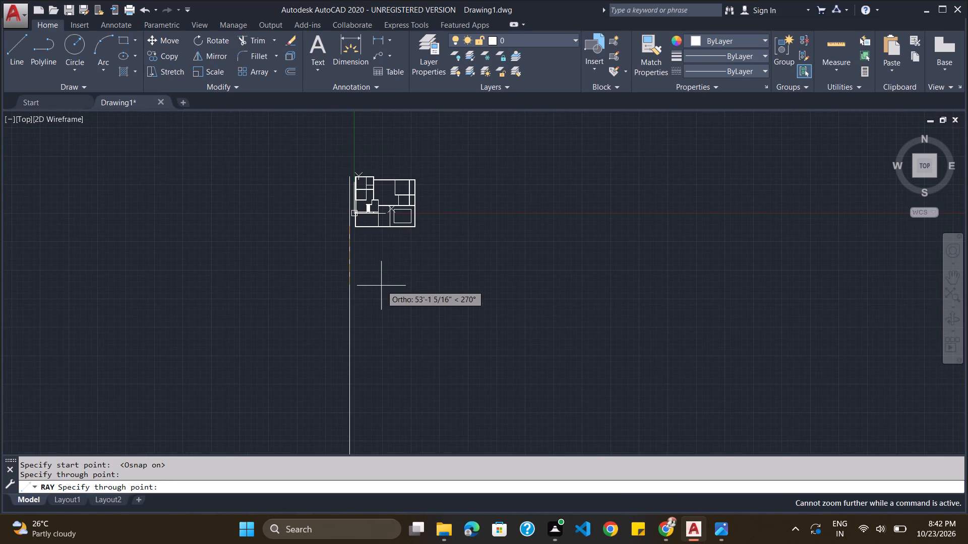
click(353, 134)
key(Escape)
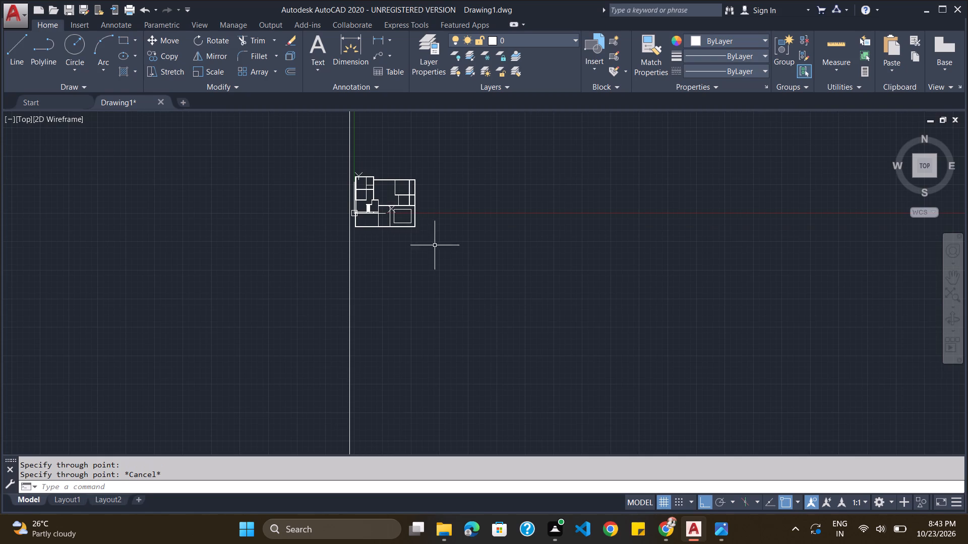
Compare the house outline and the boundary line on its left with the site boundary in the reference plan.
scroll(435, 251, down, 2)
scroll(400, 258, up, 4)
scroll(400, 258, down, 4)
scroll(404, 197, up, 3)
key(alt+Tab)
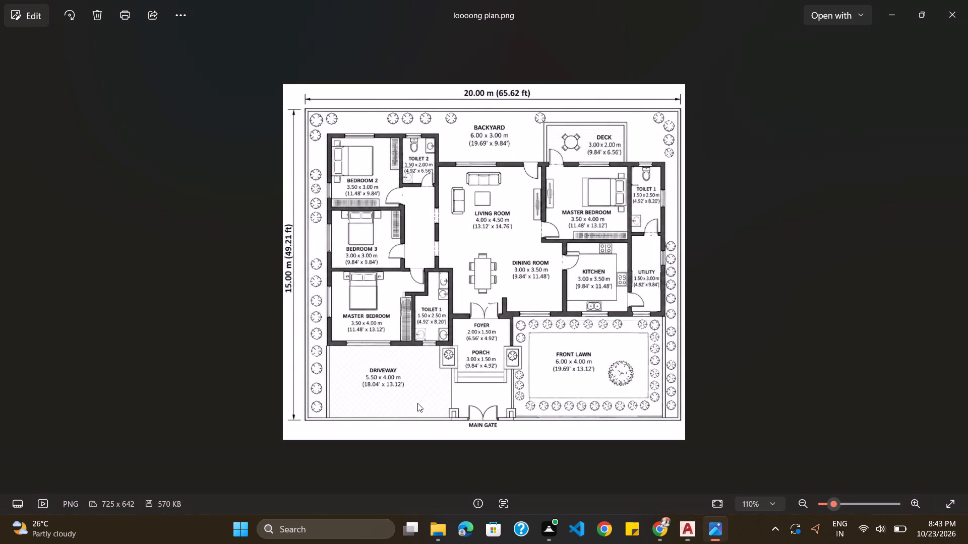
key(alt+Tab)
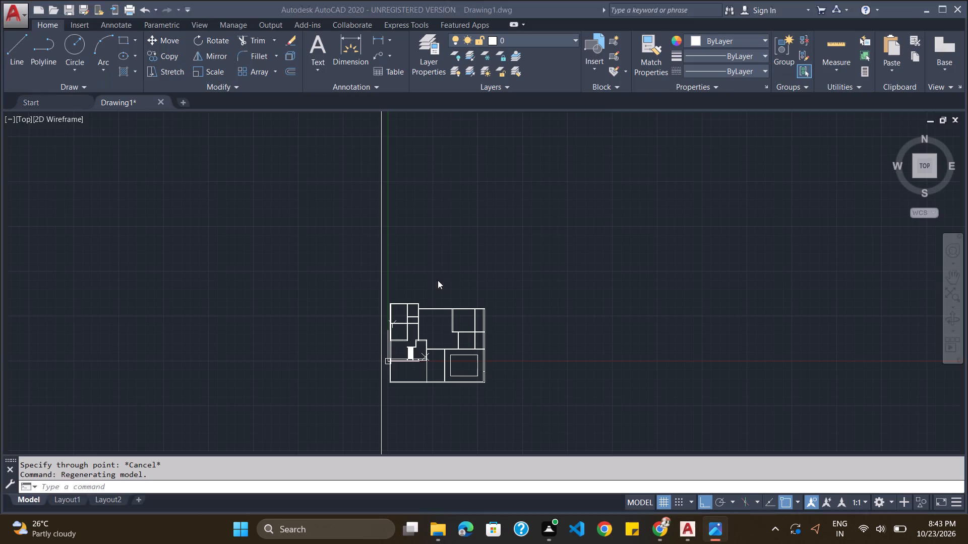
key(alt+Tab)
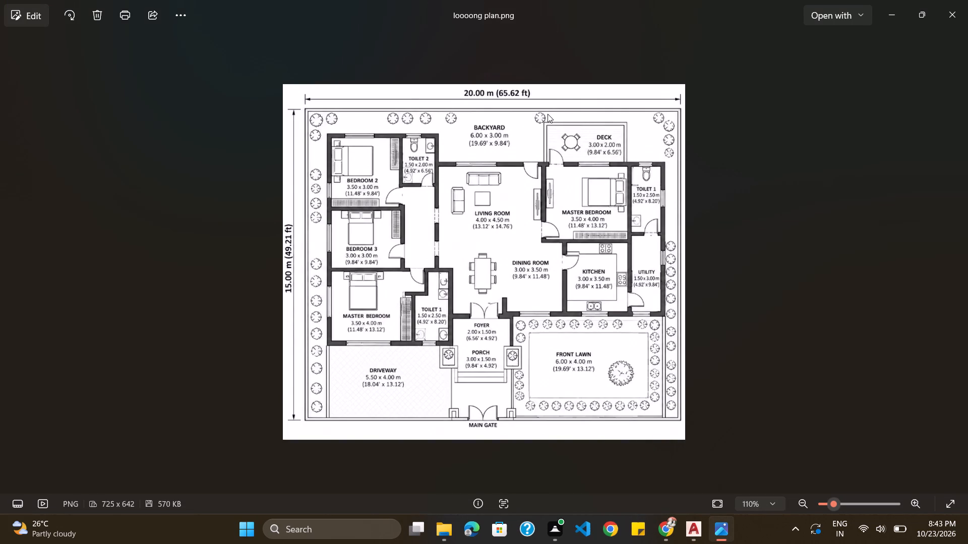
key(alt+Tab)
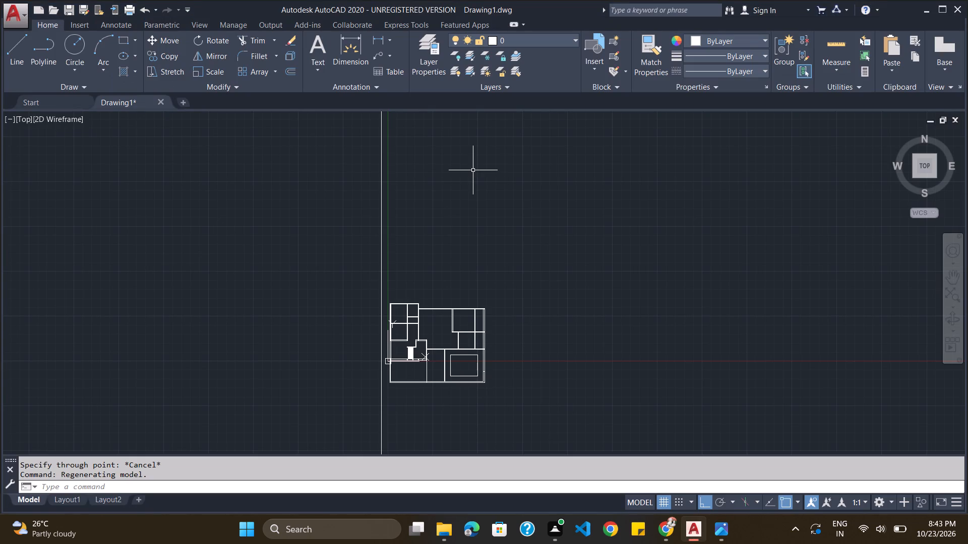
scroll(406, 320, down, 1)
scroll(385, 373, up, 3)
scroll(385, 373, down, 1)
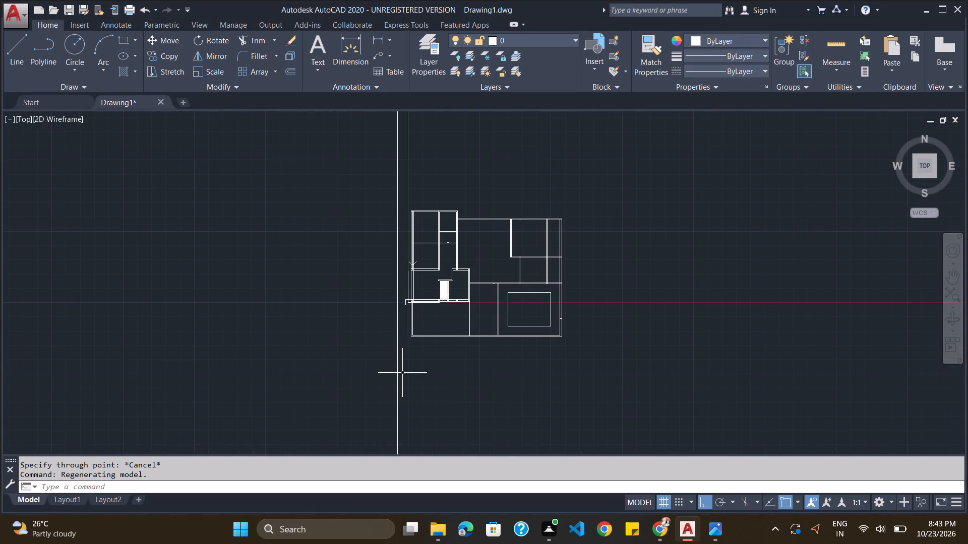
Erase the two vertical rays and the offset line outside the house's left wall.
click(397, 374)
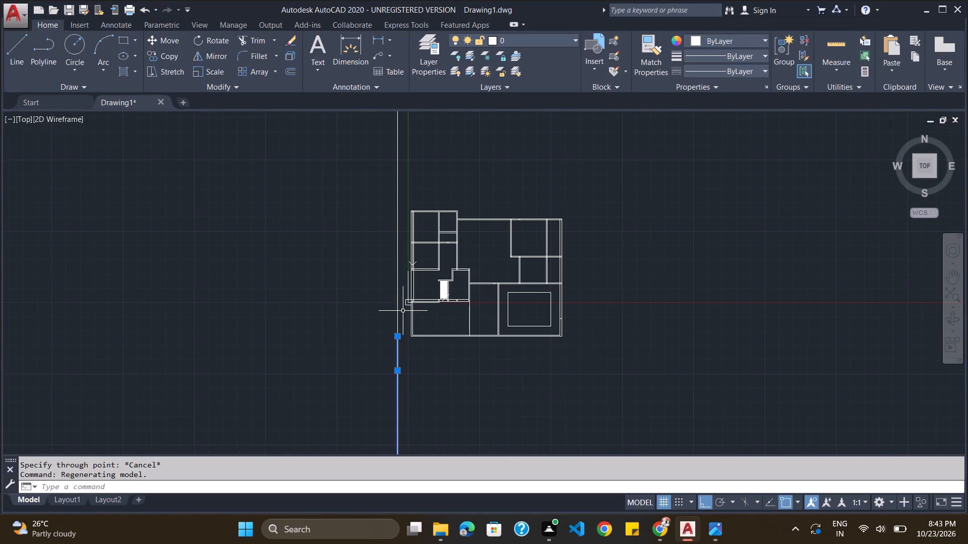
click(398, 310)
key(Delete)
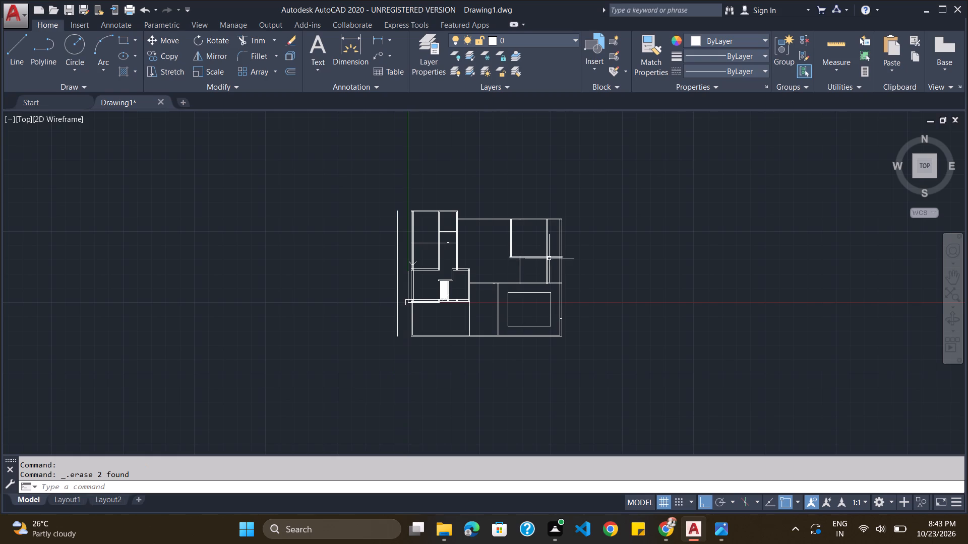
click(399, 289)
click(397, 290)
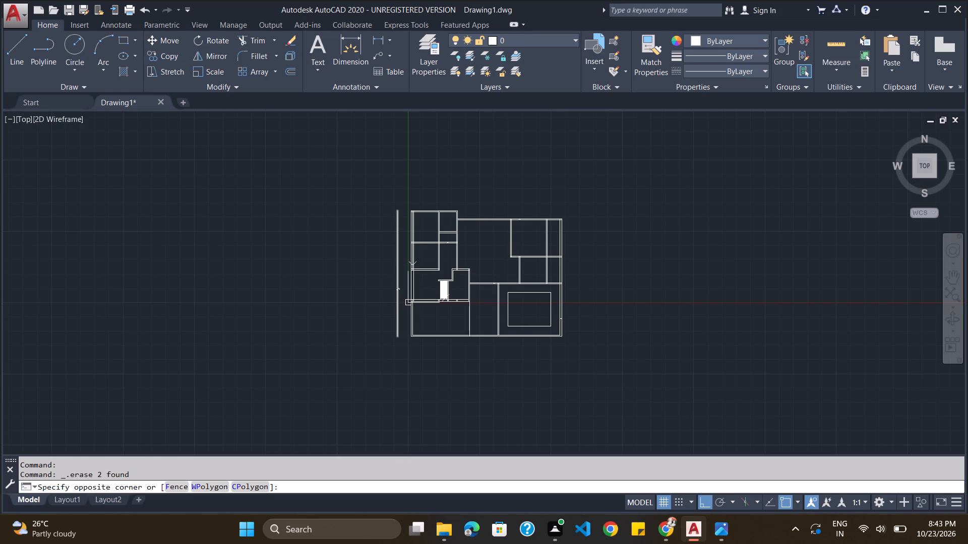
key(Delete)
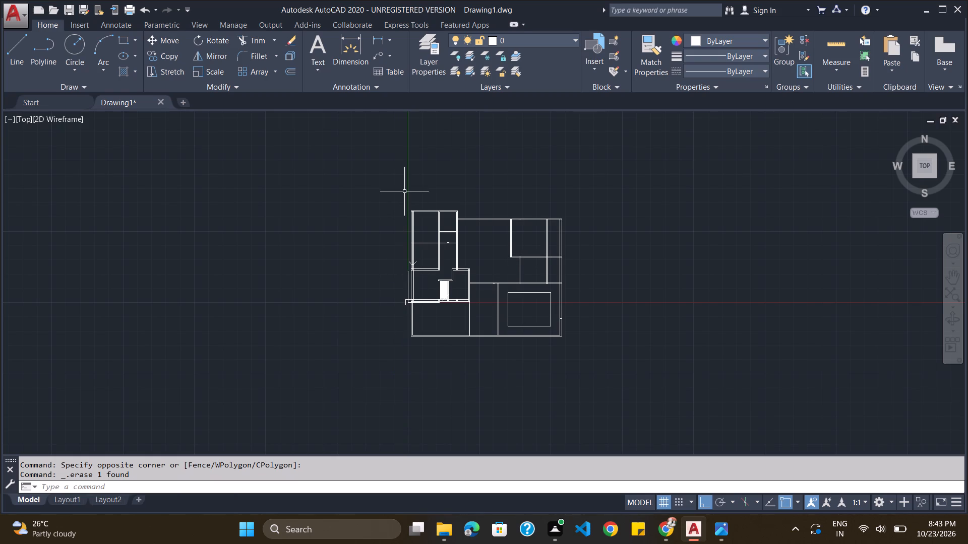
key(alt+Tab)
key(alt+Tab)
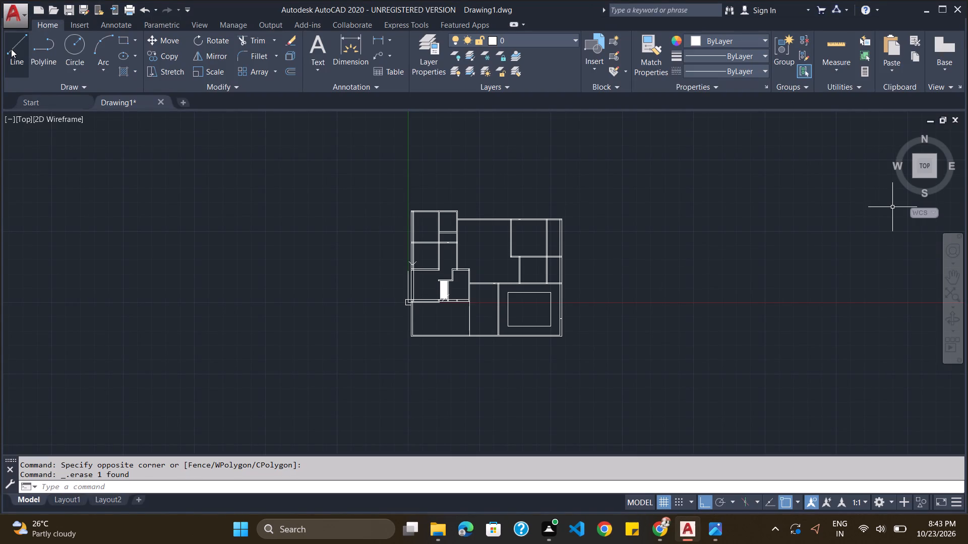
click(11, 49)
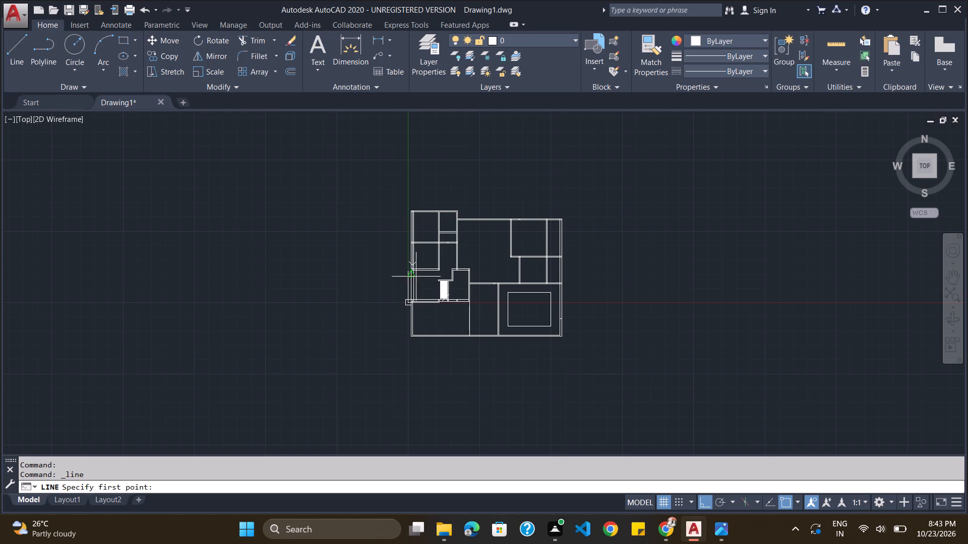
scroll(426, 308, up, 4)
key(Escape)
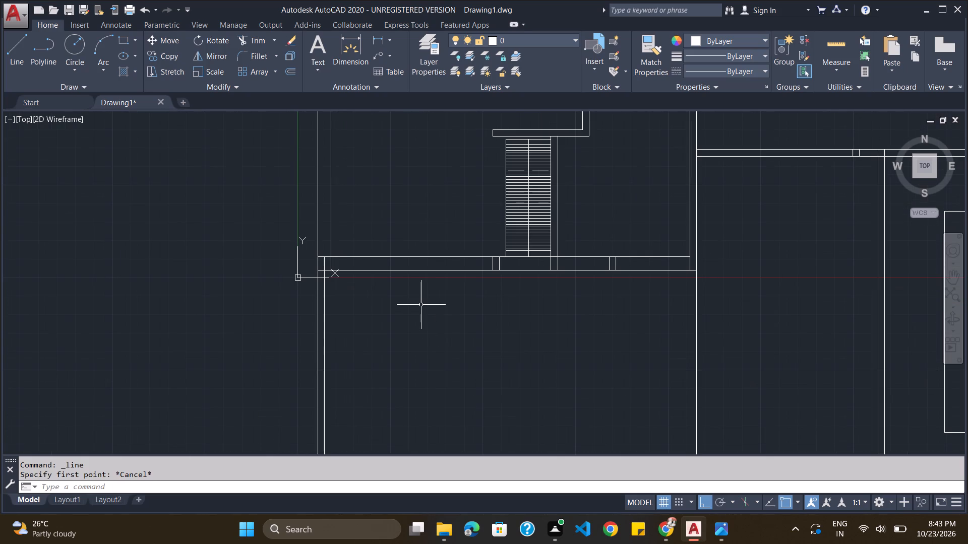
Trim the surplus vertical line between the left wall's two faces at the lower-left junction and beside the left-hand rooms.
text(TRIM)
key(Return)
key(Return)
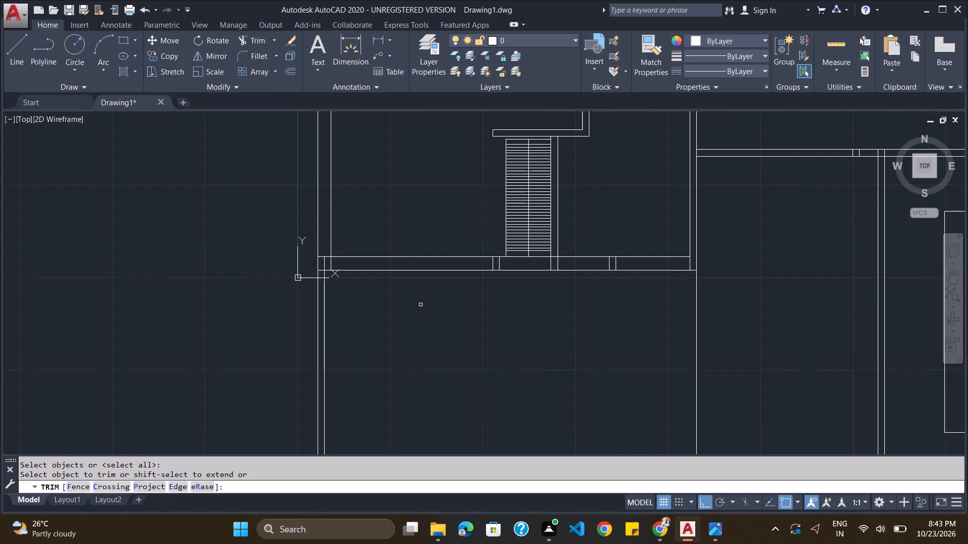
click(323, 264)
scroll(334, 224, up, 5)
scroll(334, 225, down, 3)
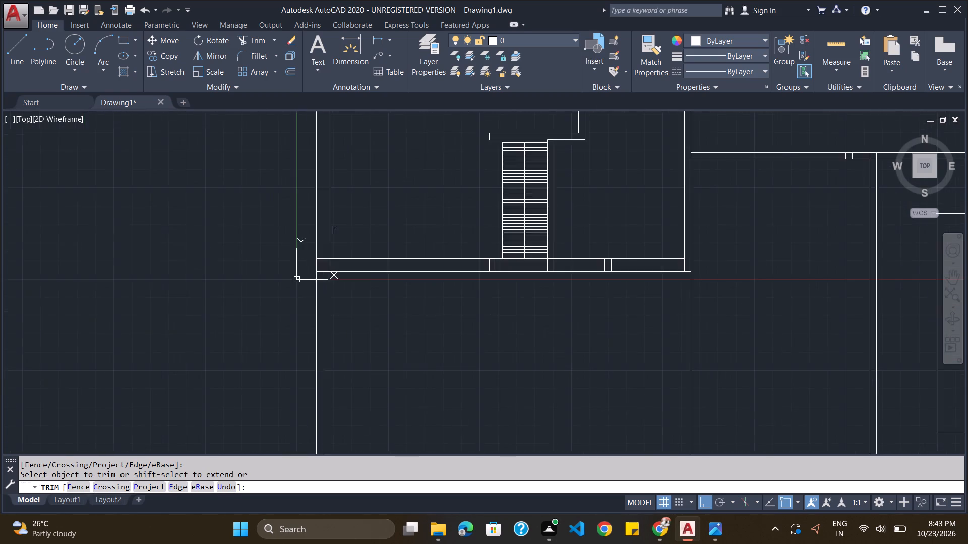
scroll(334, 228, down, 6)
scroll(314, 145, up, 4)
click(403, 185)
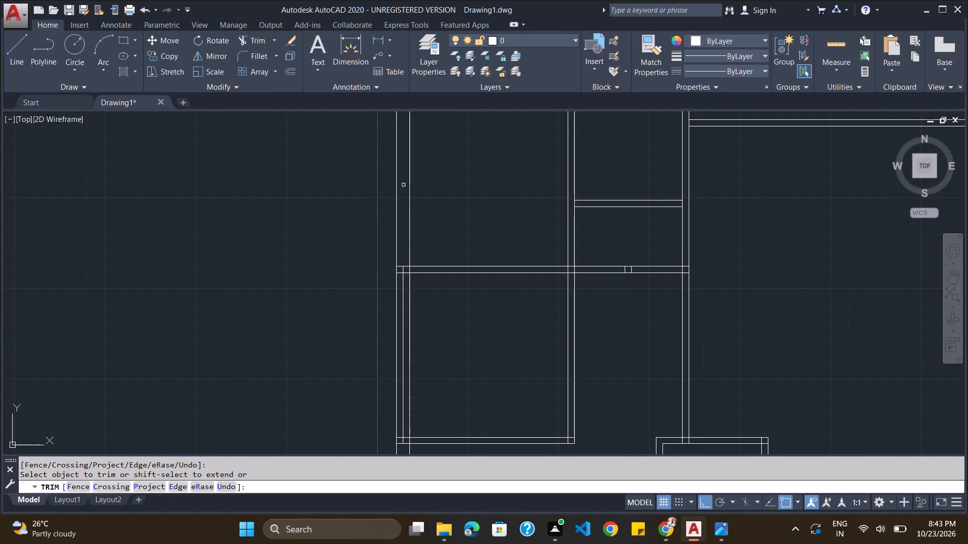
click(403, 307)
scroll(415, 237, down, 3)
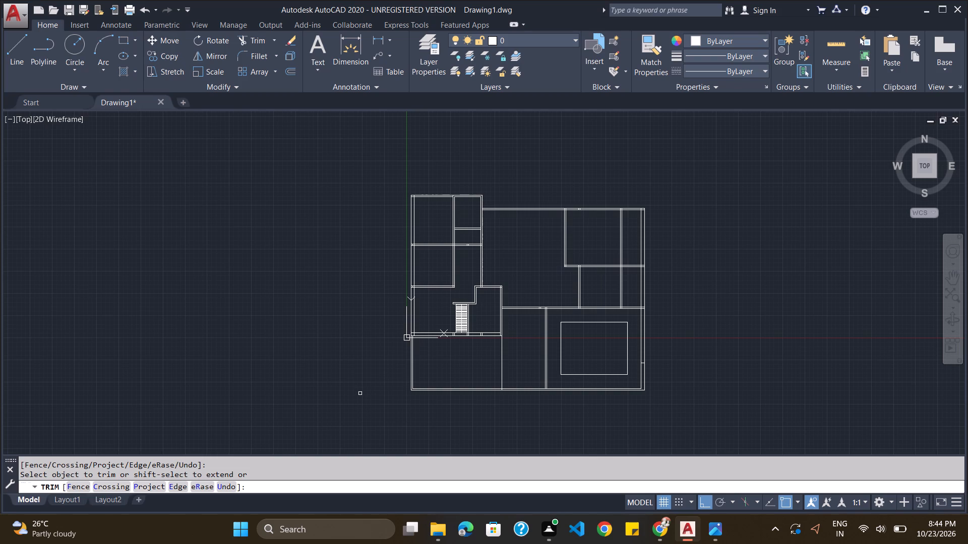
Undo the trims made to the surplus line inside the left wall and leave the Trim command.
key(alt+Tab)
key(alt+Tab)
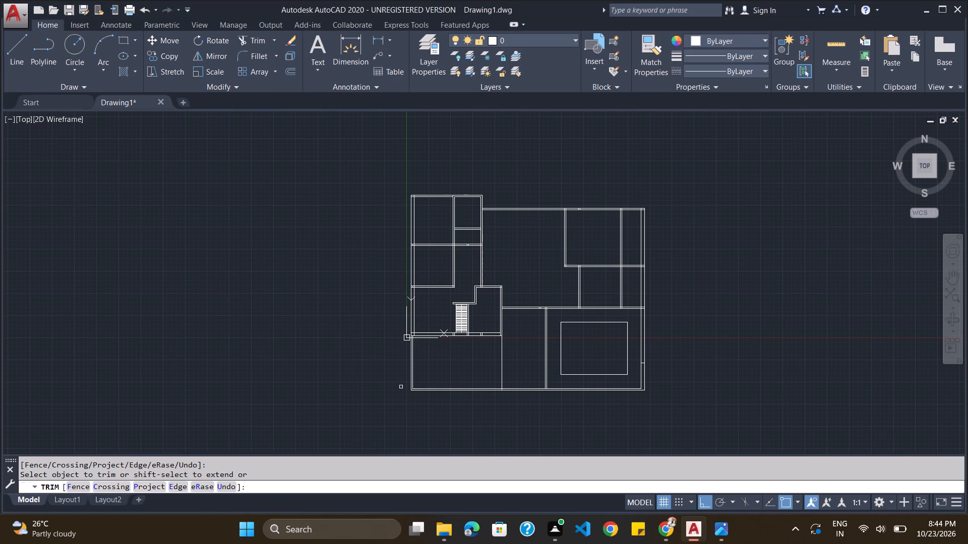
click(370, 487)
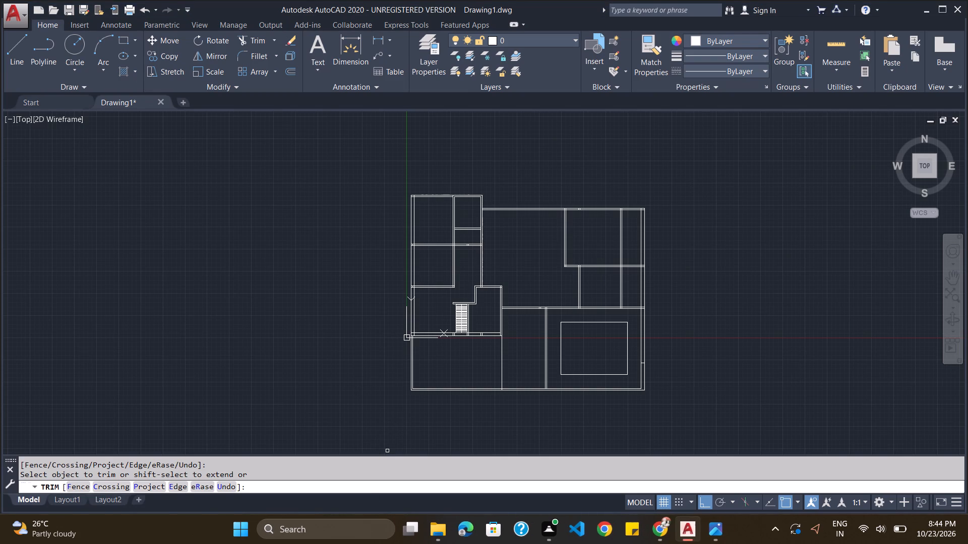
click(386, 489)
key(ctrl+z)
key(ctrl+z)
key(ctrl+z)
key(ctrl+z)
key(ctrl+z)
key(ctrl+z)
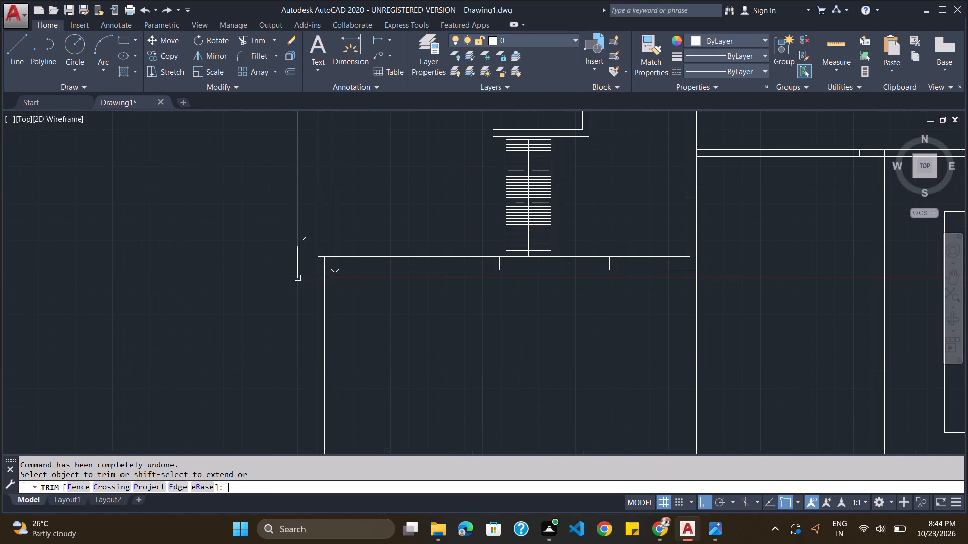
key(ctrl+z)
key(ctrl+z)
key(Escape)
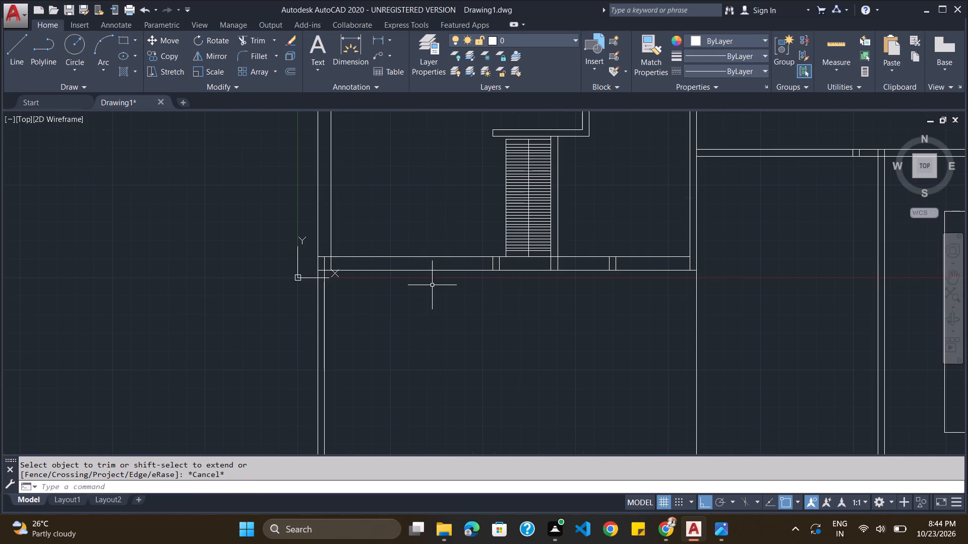
Undo the erasures of the offset line and the two vertical rays outside the house's left wall.
key(ctrl+z)
key(ctrl+z)
key(ctrl+z)
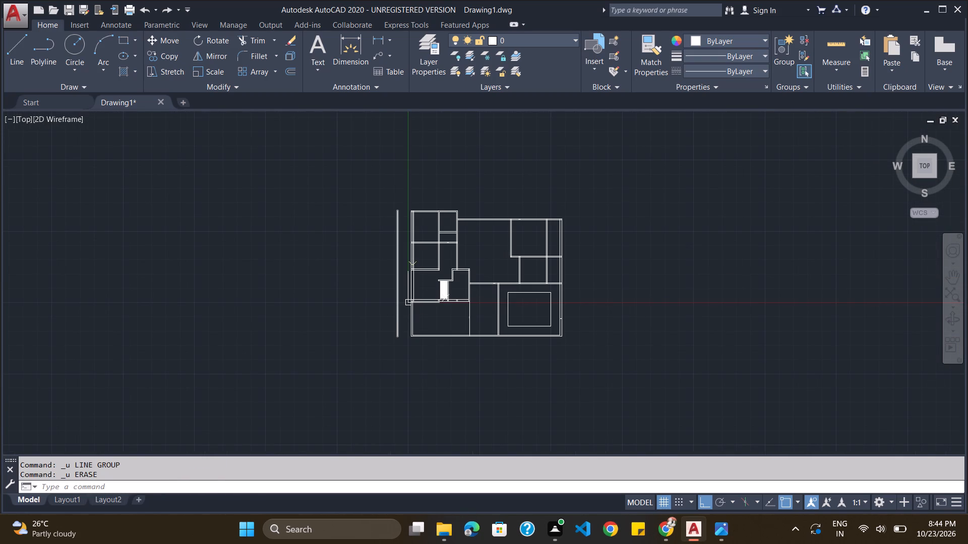
key(ctrl+z)
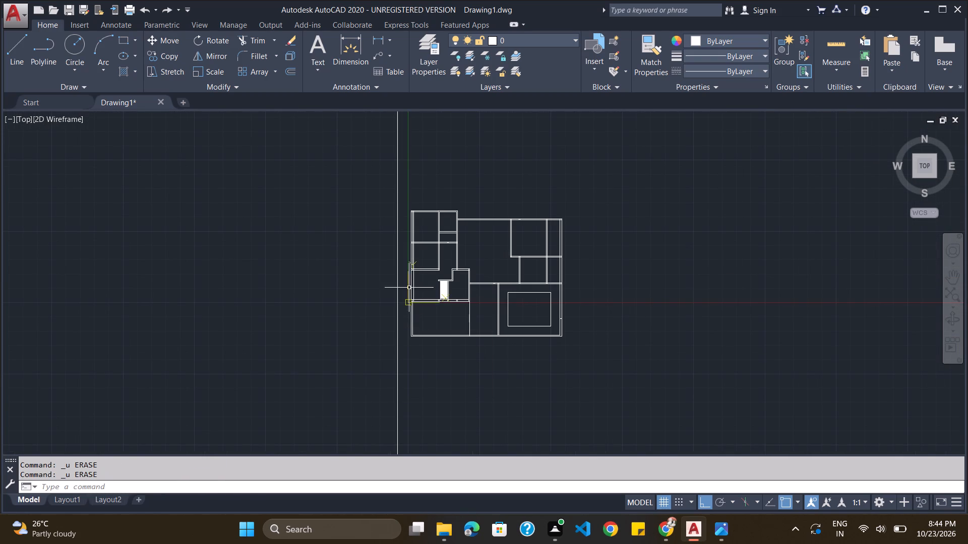
key(Escape)
Compare the vertical boundary line outside the left wall with the site boundary in the reference image.
key(alt+Tab)
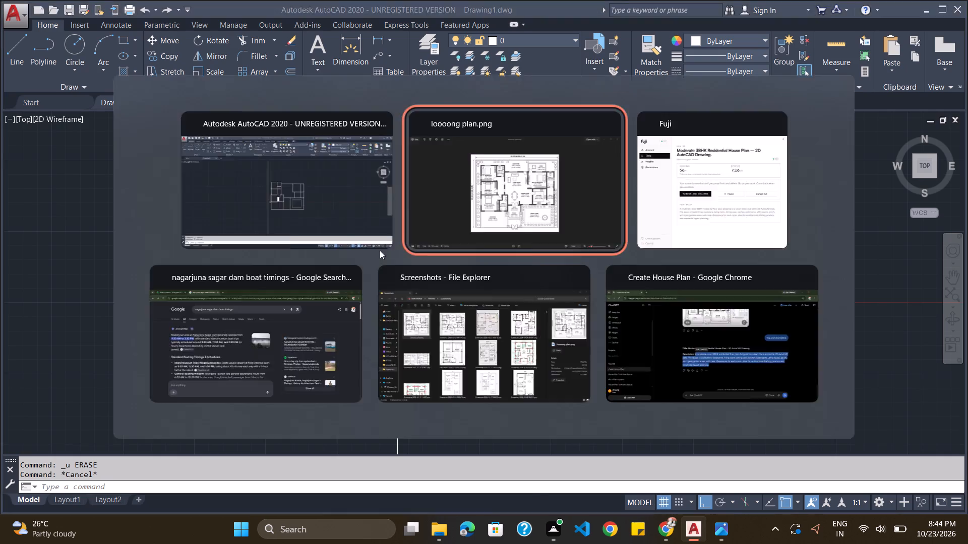
key(alt+Tab)
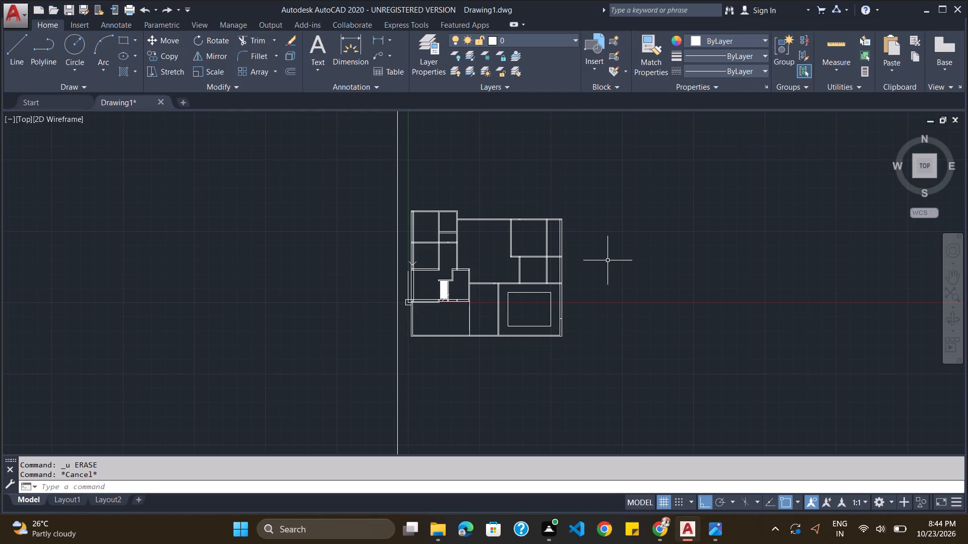
scroll(523, 339, up, 2)
scroll(523, 339, down, 2)
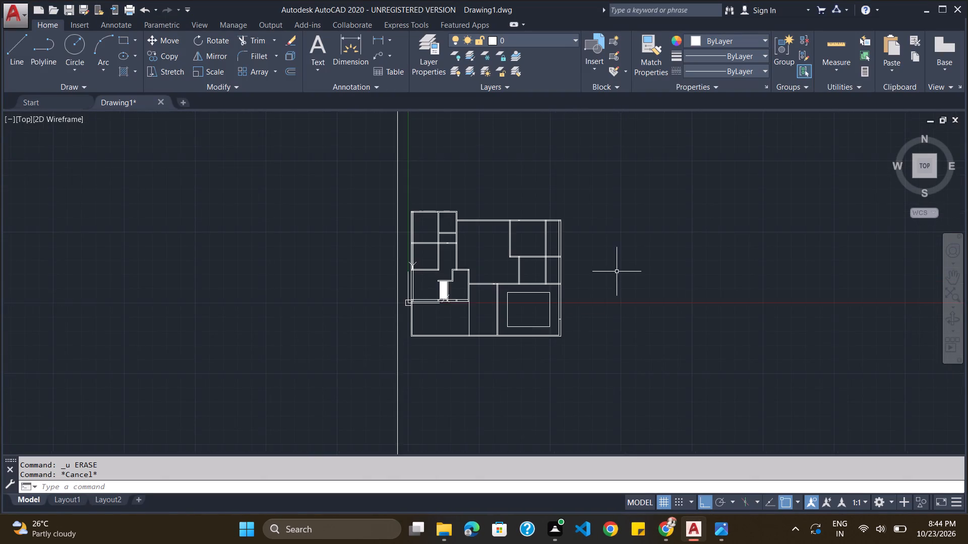
scroll(617, 271, up, 2)
key(Escape)
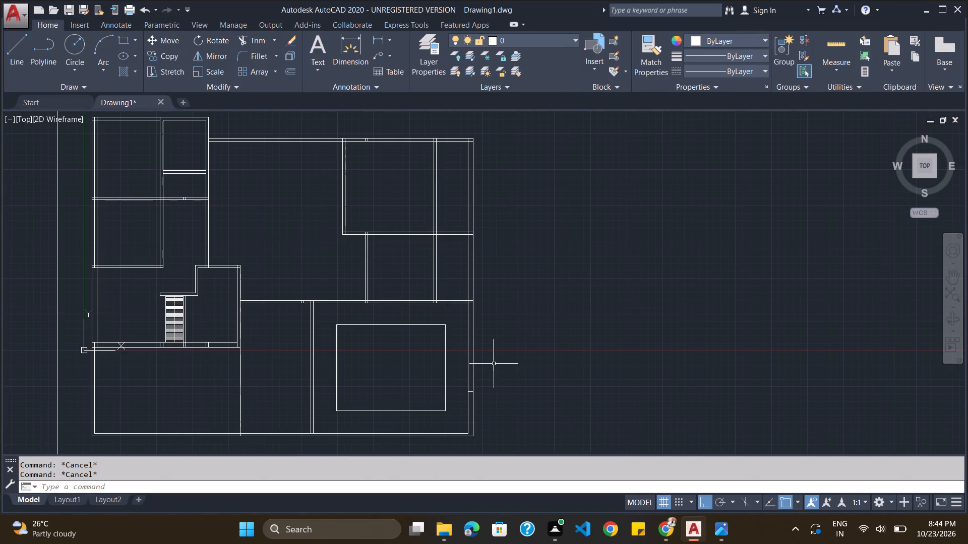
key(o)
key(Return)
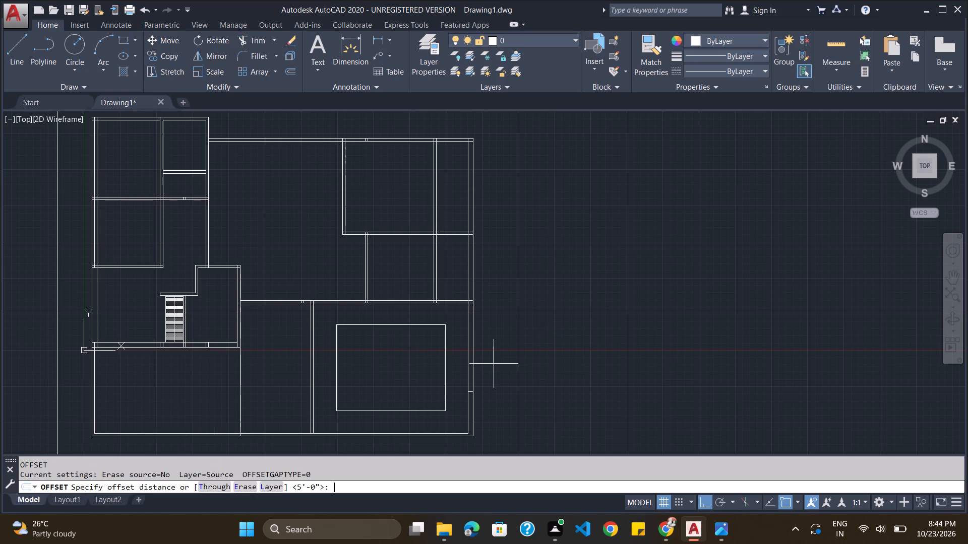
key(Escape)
Following the overall site width in loooong plan.png, offset the left vertical boundary line 65' to the house's right side.
key(o)
key(Return)
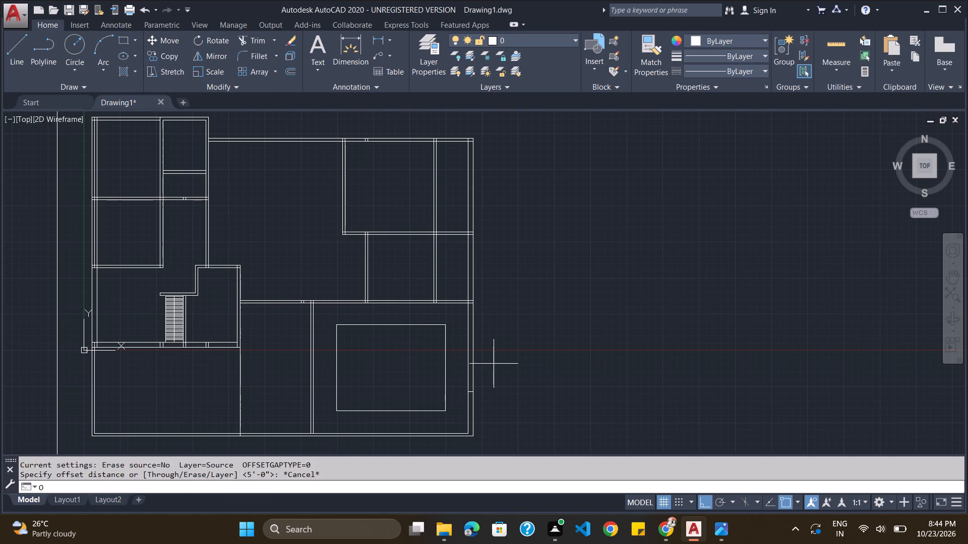
scroll(58, 368, down, 1)
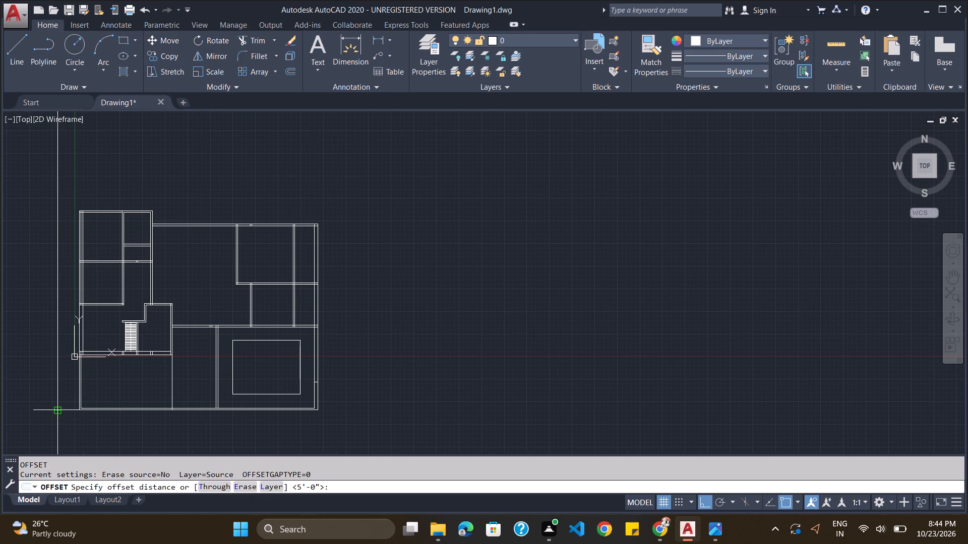
click(352, 486)
key(alt+Tab)
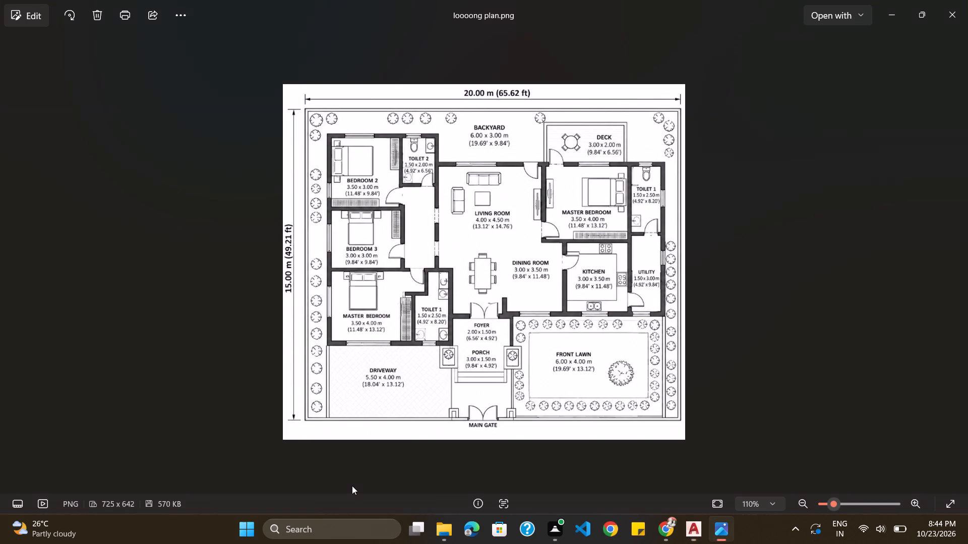
key(alt+Tab)
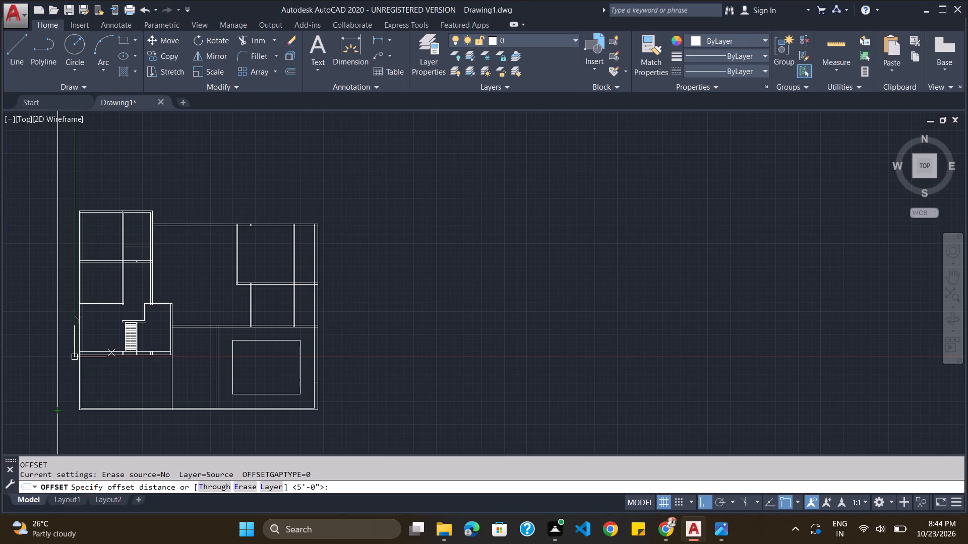
text(65')
key(Return)
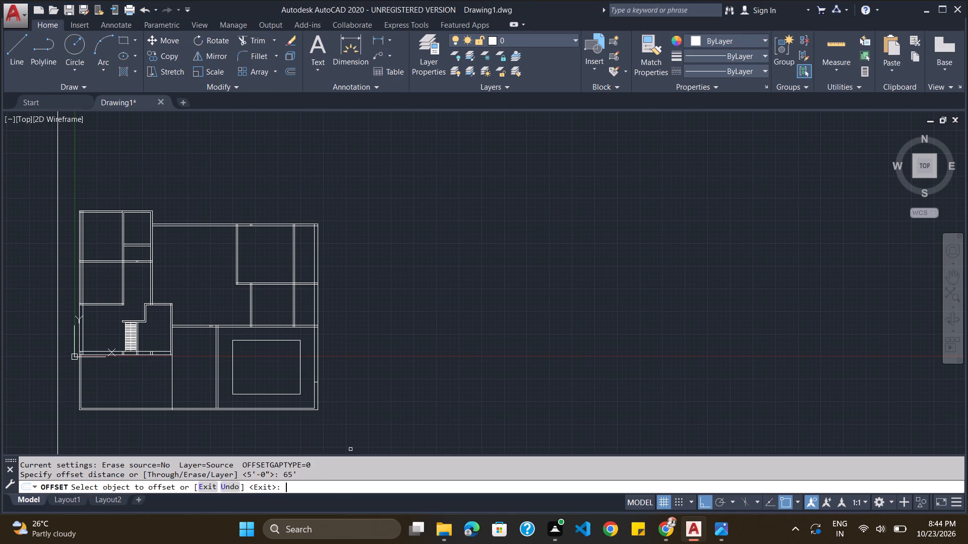
click(57, 265)
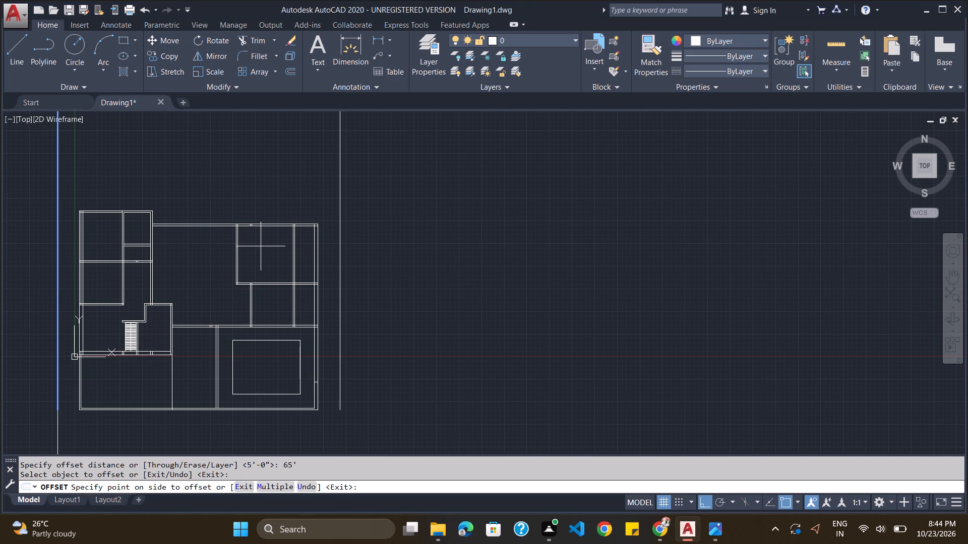
click(344, 251)
scroll(218, 395, down, 4)
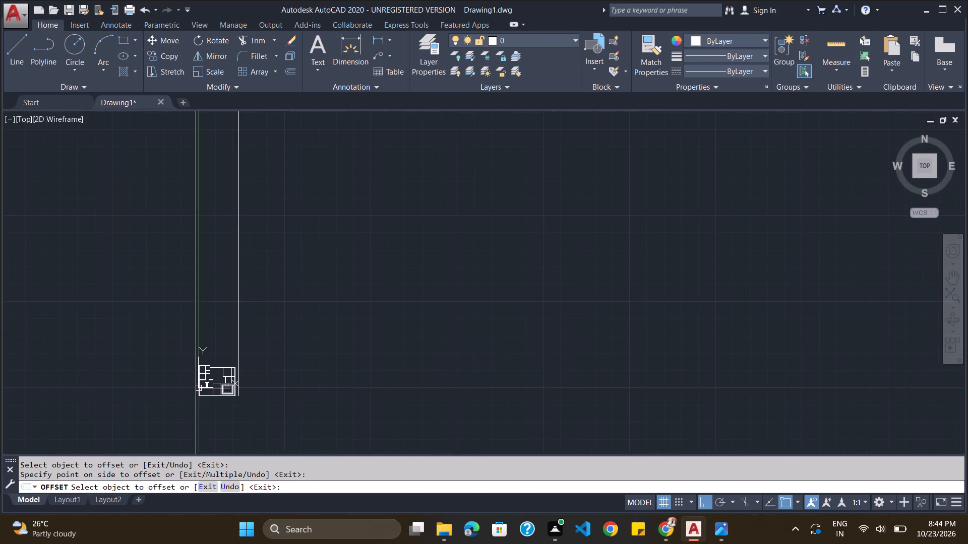
scroll(227, 384, up, 3)
scroll(230, 355, down, 2)
scroll(228, 384, up, 2)
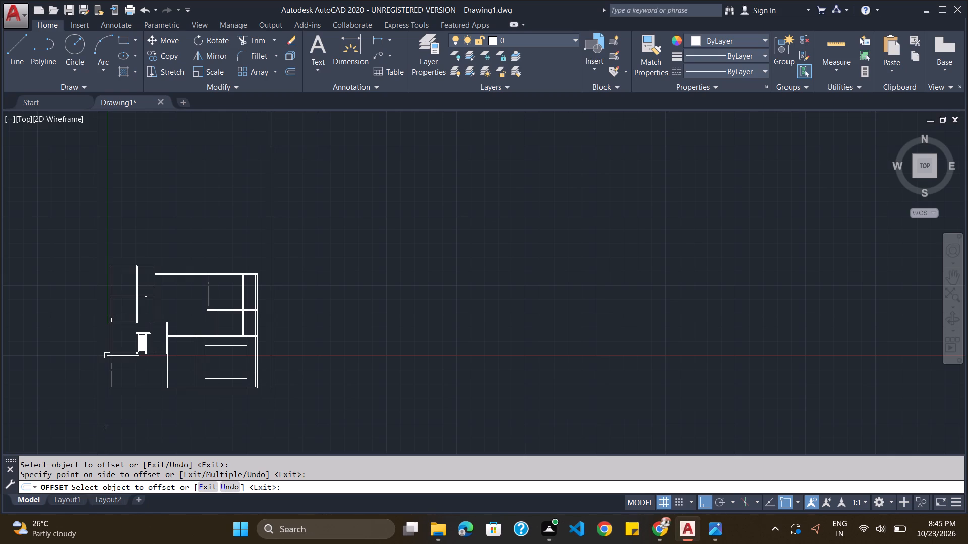
key(Escape)
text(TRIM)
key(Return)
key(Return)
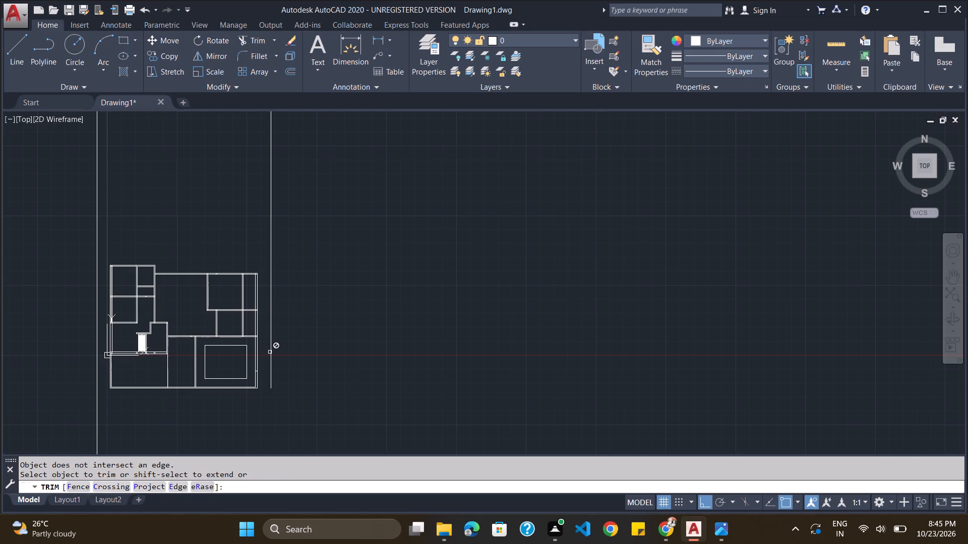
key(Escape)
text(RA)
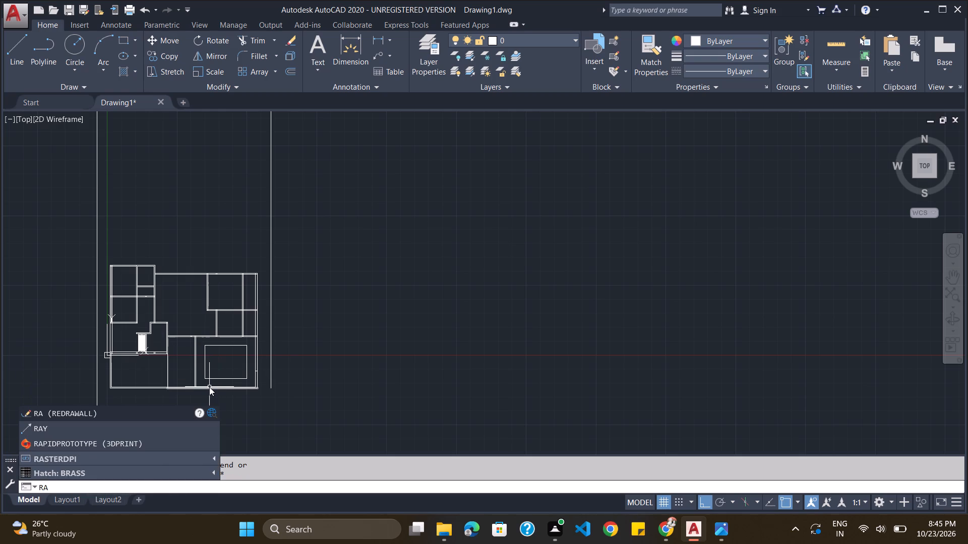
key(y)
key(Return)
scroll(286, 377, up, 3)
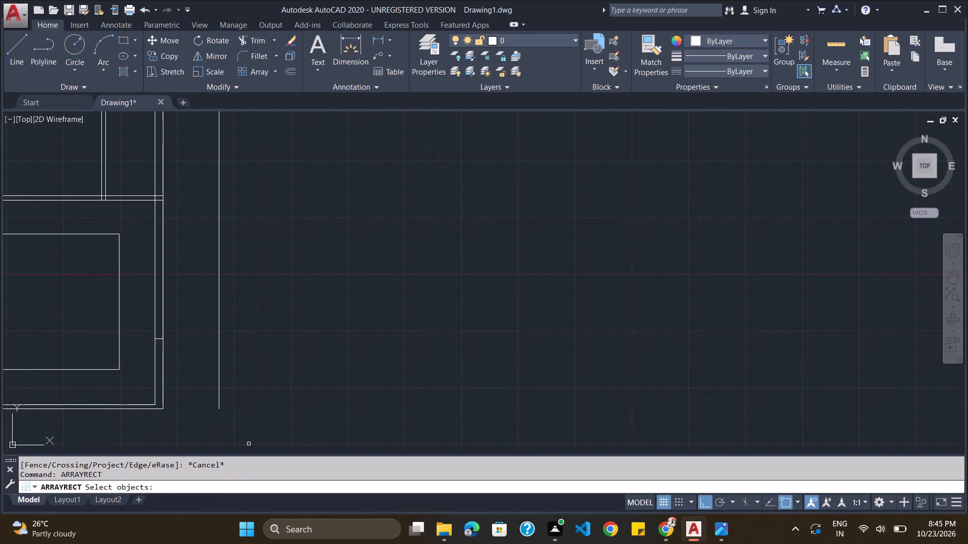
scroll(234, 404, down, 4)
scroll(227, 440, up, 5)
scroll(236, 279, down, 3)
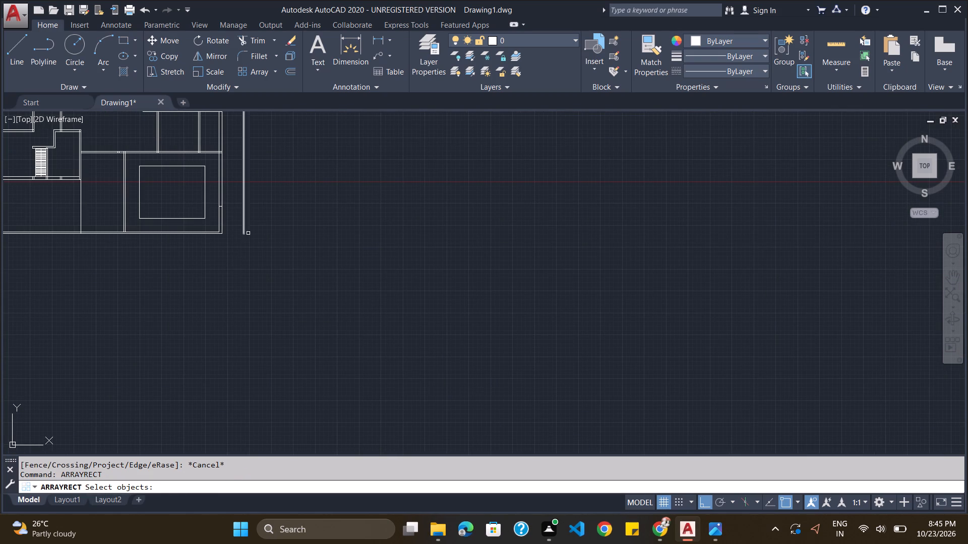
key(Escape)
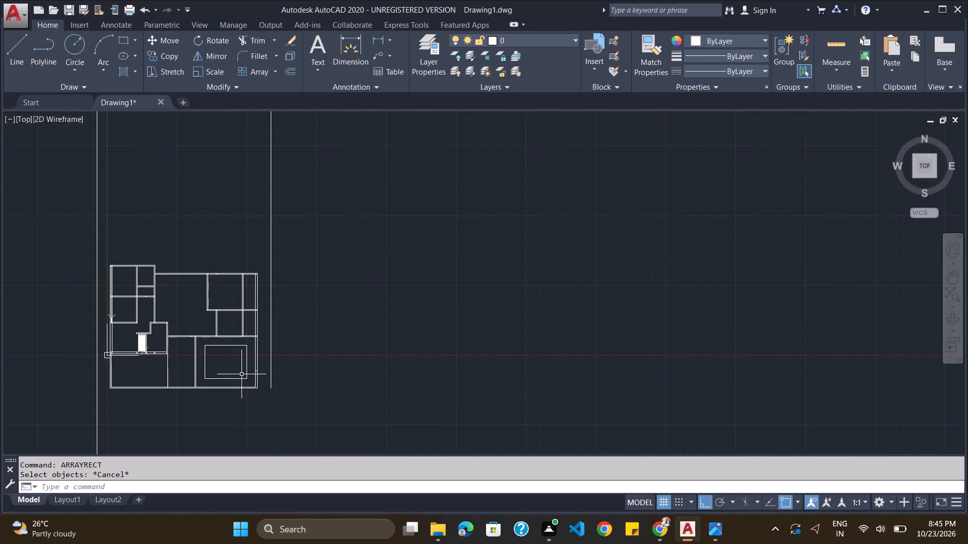
Draw a vertical ray downward from the lower end of the boundary line on the house's right side.
key(r)
key(a)
key(y)
key(Return)
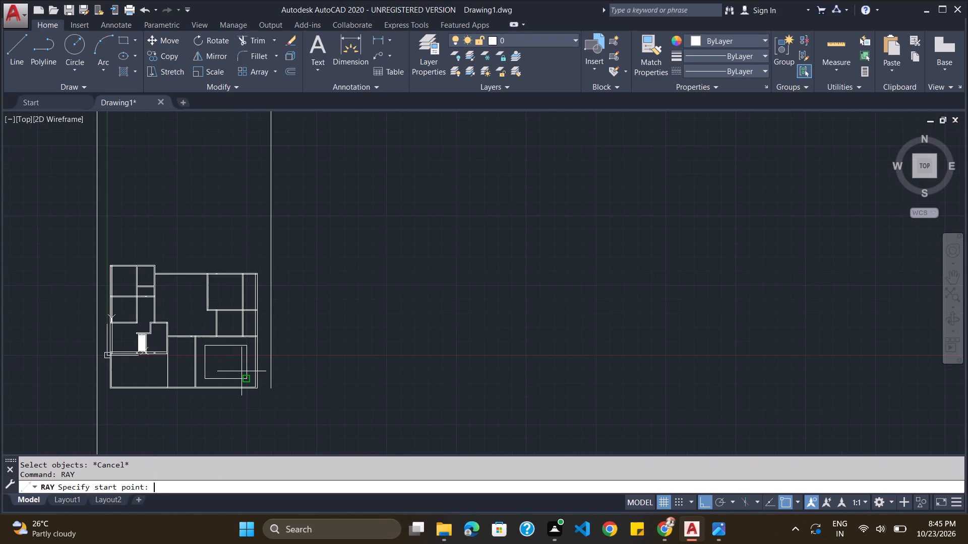
click(272, 385)
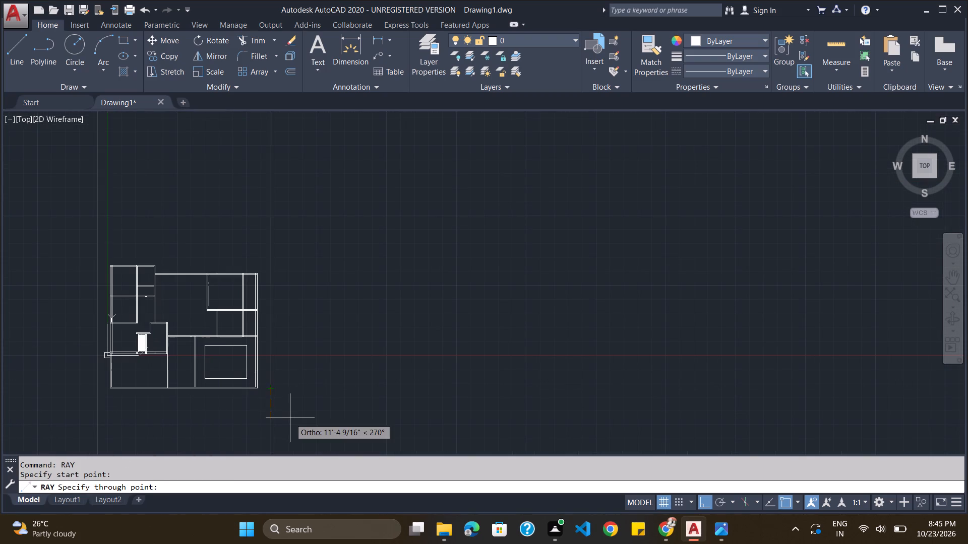
click(290, 418)
key(Escape)
scroll(299, 360, down, 2)
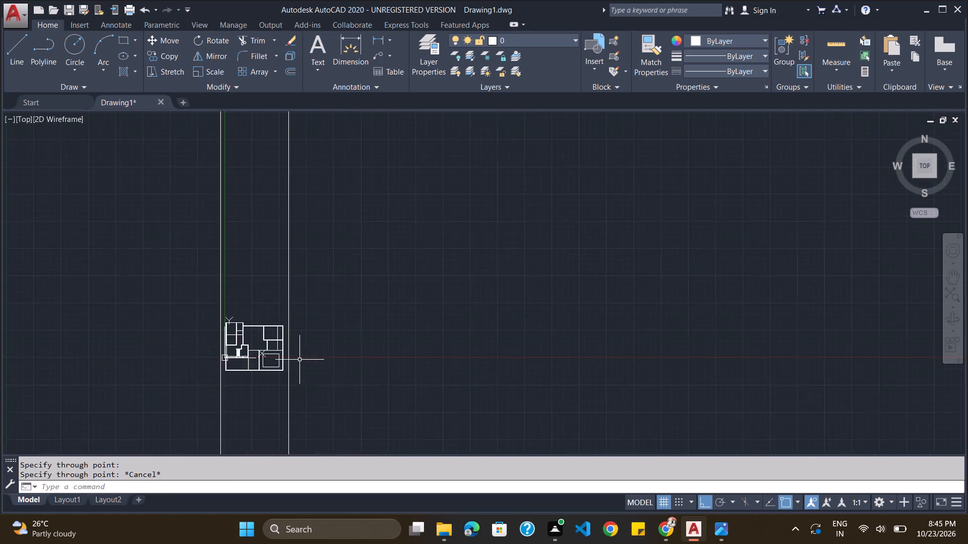
scroll(299, 360, down, 1)
scroll(244, 366, up, 4)
scroll(244, 366, down, 1)
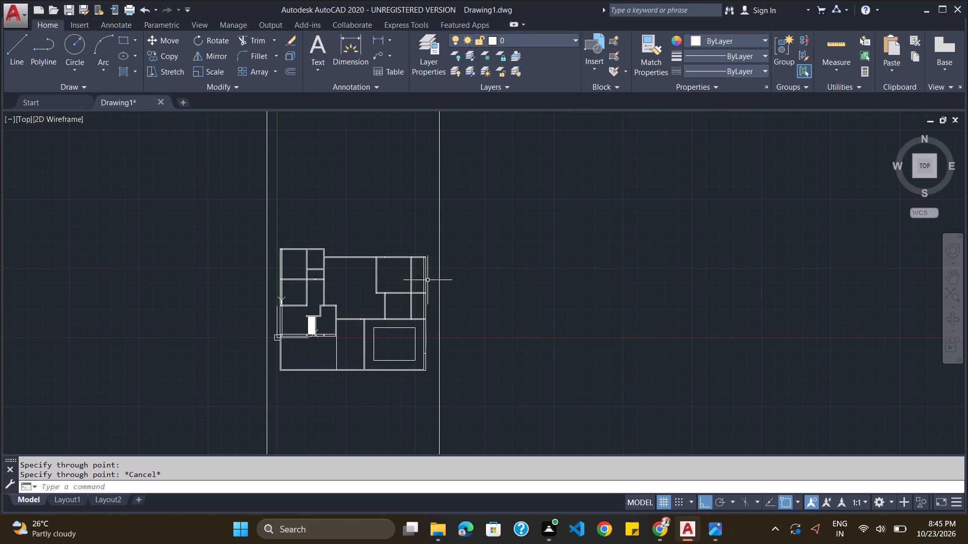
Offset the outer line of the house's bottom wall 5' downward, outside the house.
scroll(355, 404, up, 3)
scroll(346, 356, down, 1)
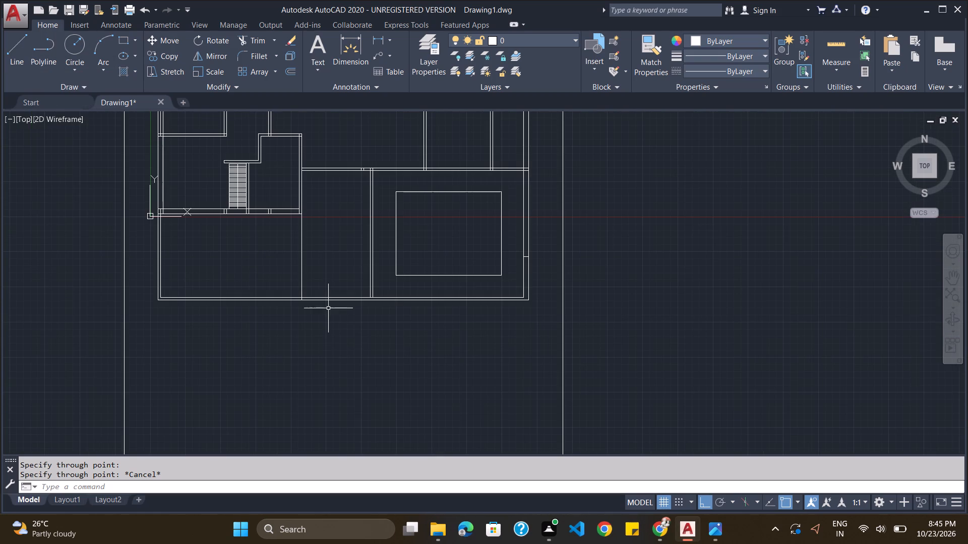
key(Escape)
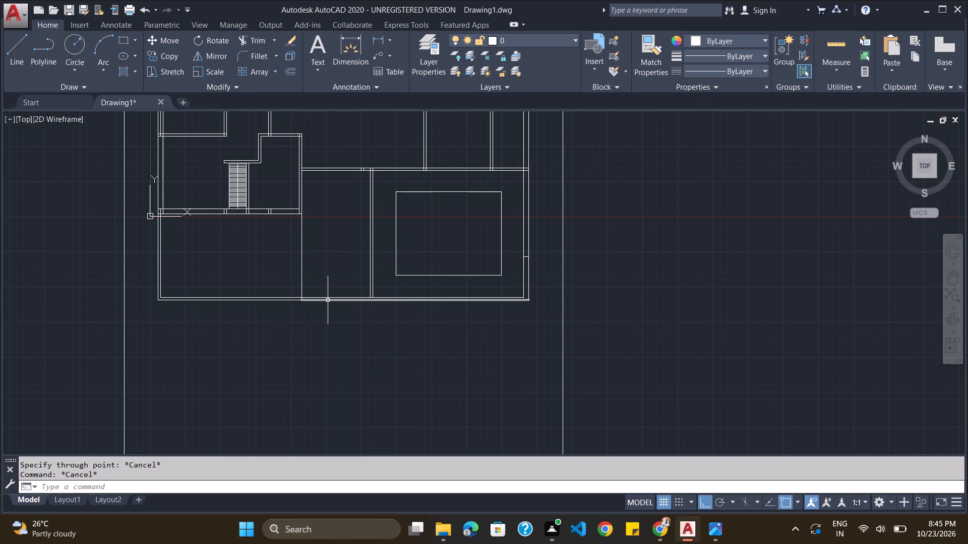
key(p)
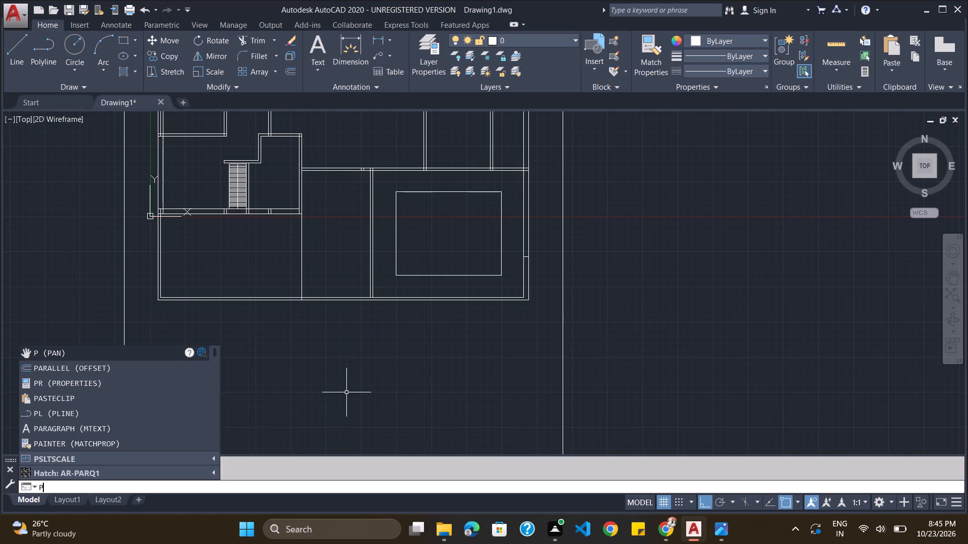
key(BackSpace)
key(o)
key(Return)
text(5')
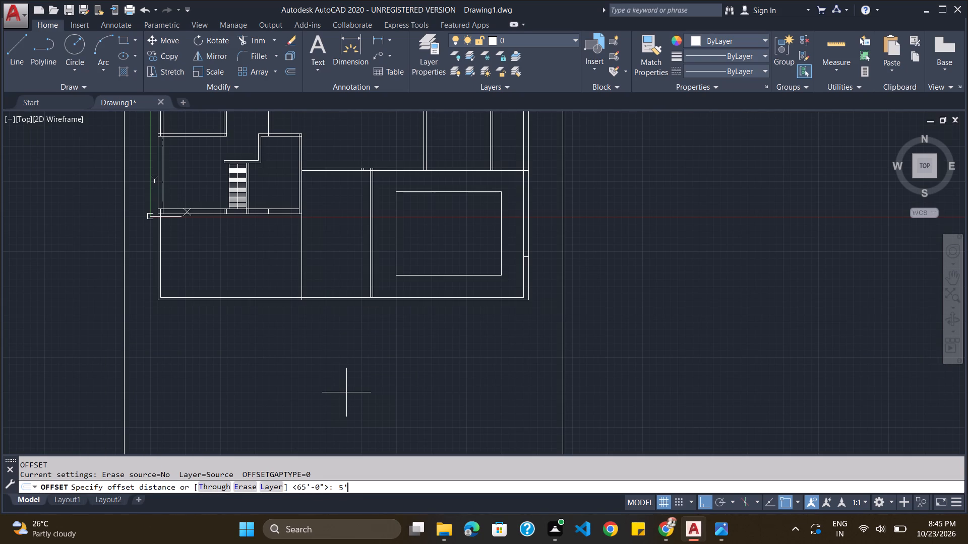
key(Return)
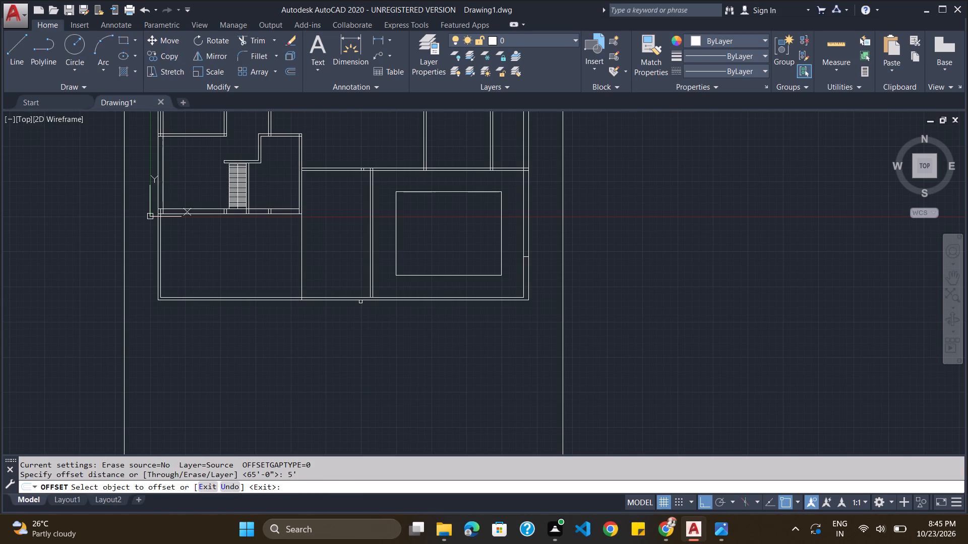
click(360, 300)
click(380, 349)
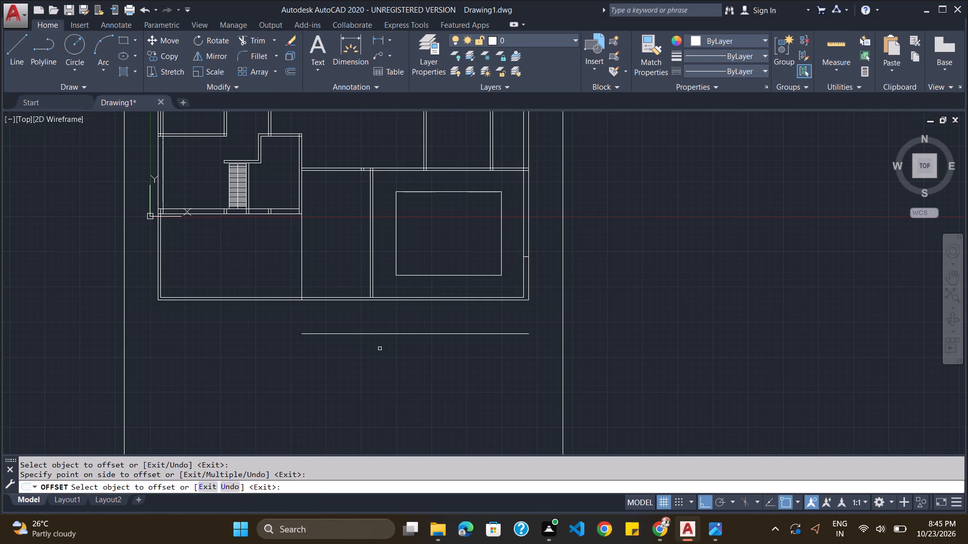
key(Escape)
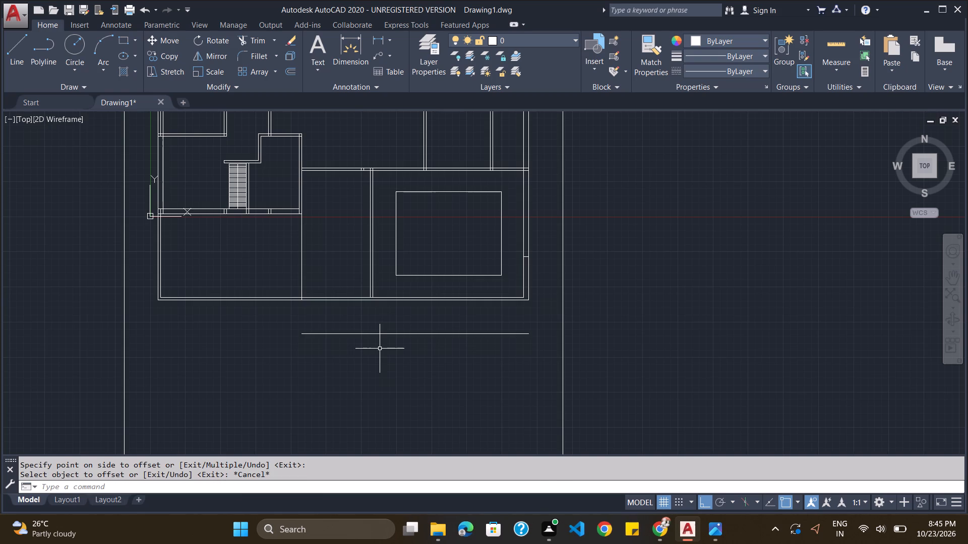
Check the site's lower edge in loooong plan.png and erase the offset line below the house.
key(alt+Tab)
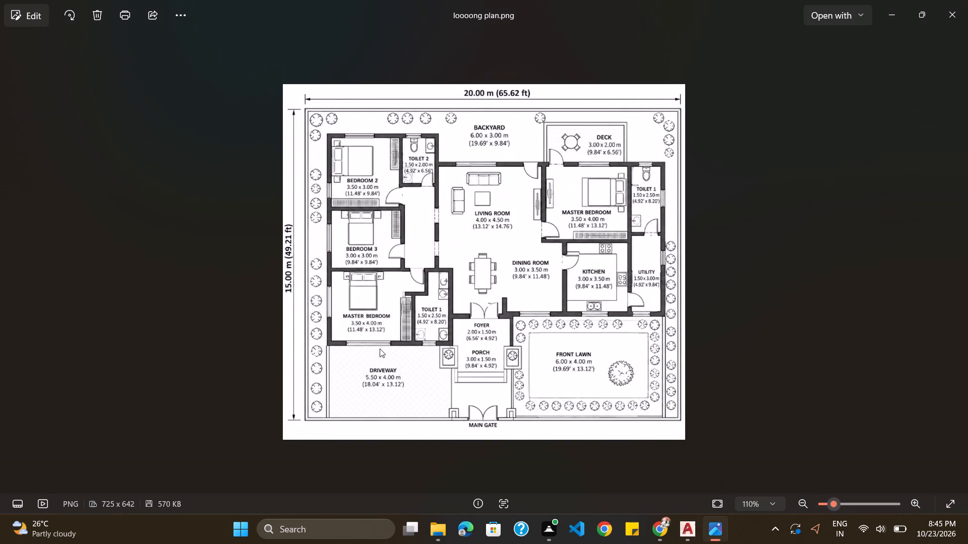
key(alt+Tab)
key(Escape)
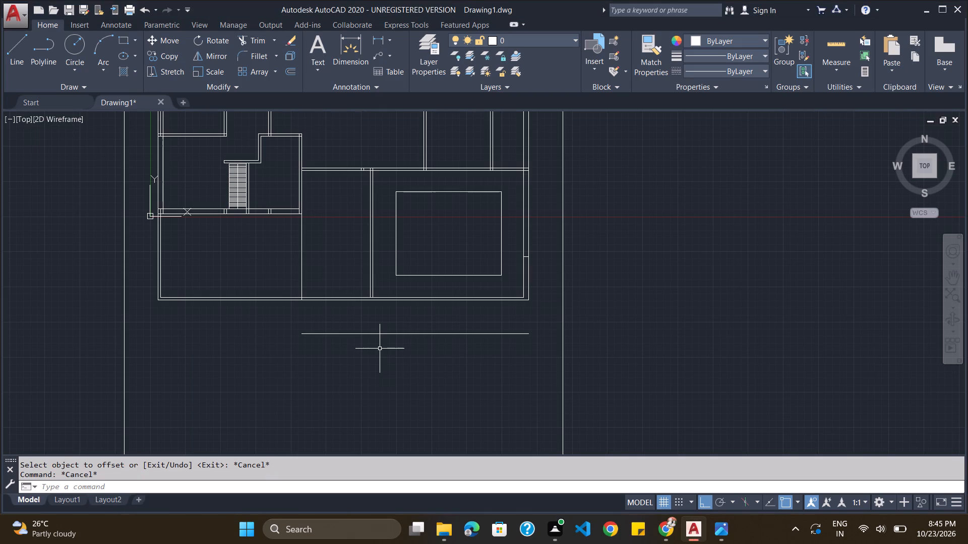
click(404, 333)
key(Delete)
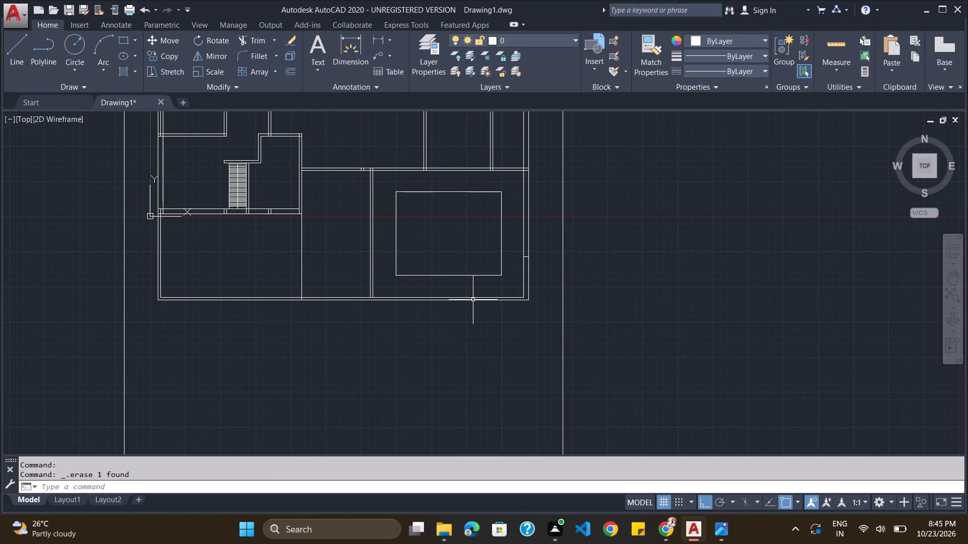
Compare the area above the house with the backyard and upper site boundary in loooong plan.png.
scroll(436, 325, down, 4)
scroll(404, 274, up, 3)
key(alt+Tab)
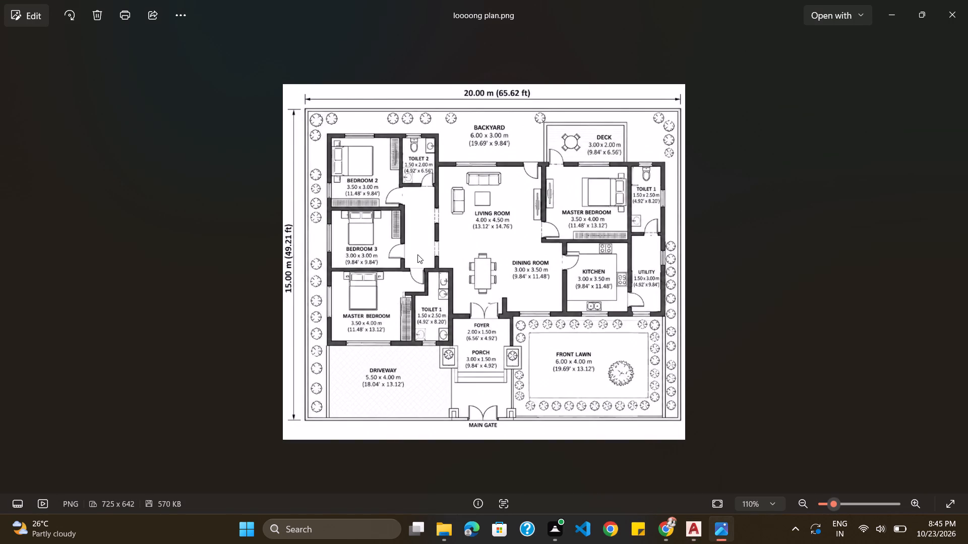
key(alt+Tab)
scroll(418, 254, down, 1)
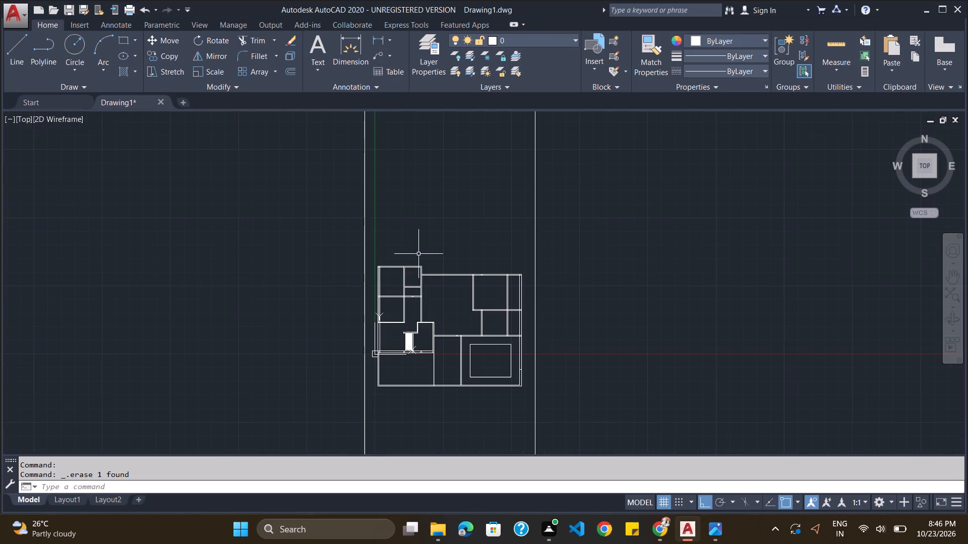
scroll(427, 225, up, 2)
key(alt+Tab)
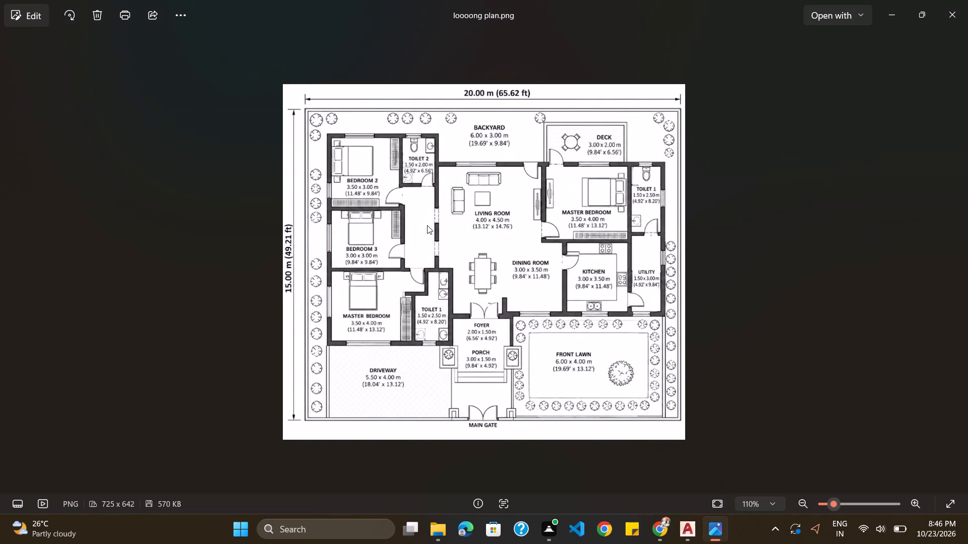
key(alt+Tab)
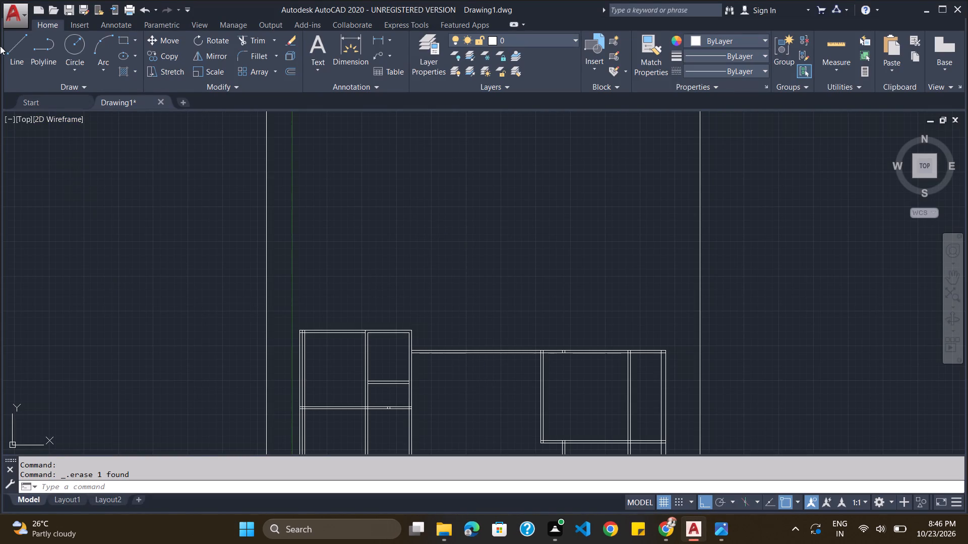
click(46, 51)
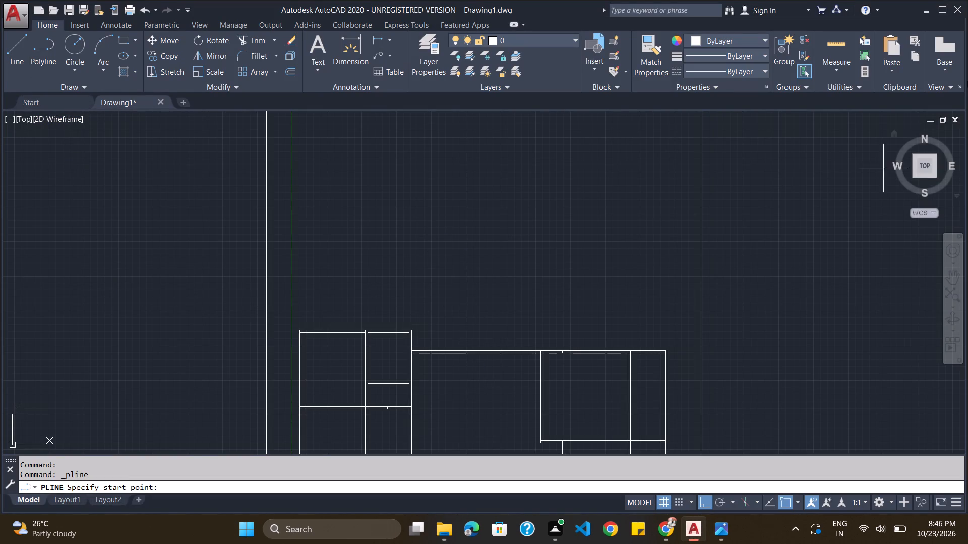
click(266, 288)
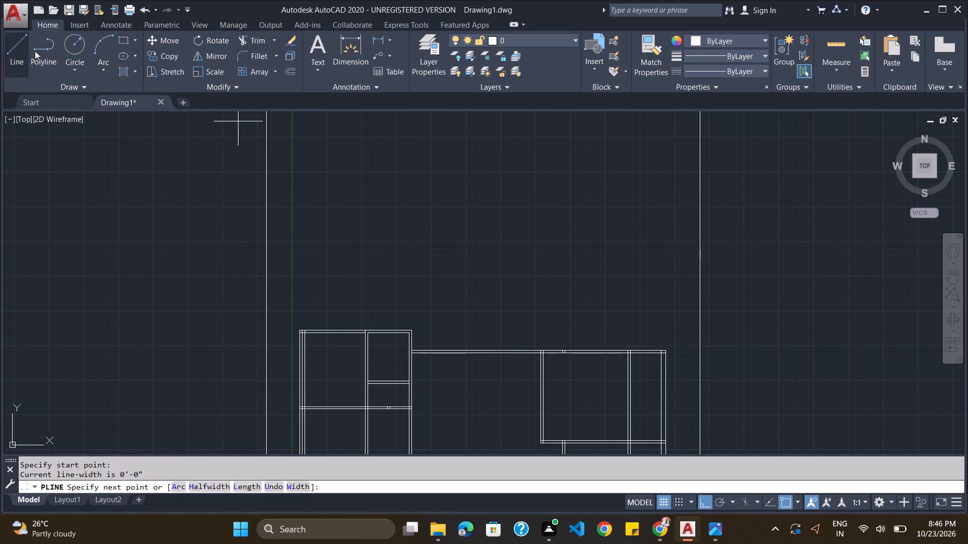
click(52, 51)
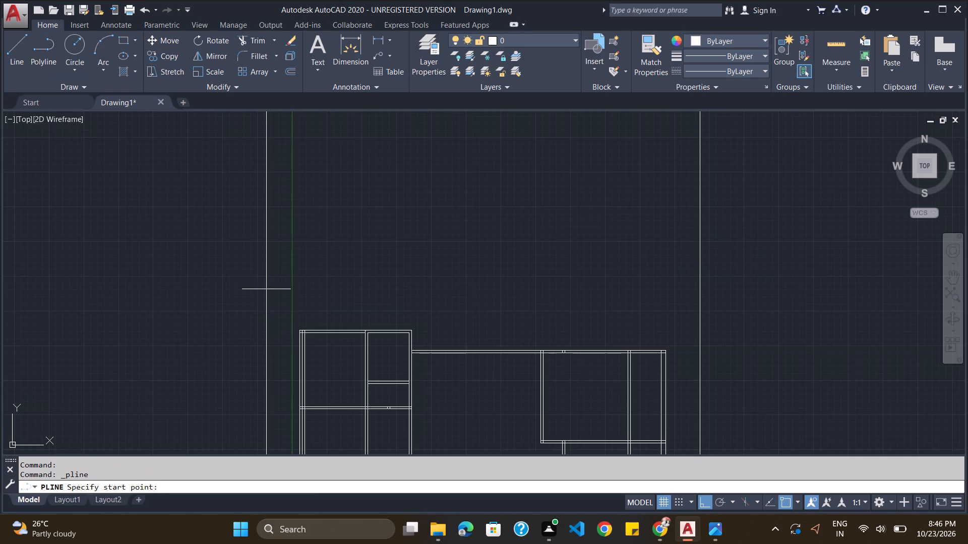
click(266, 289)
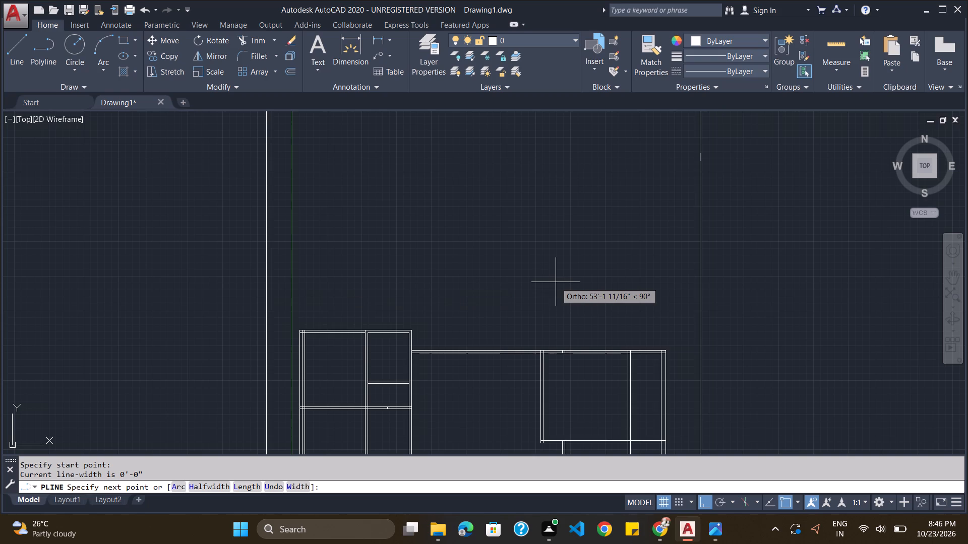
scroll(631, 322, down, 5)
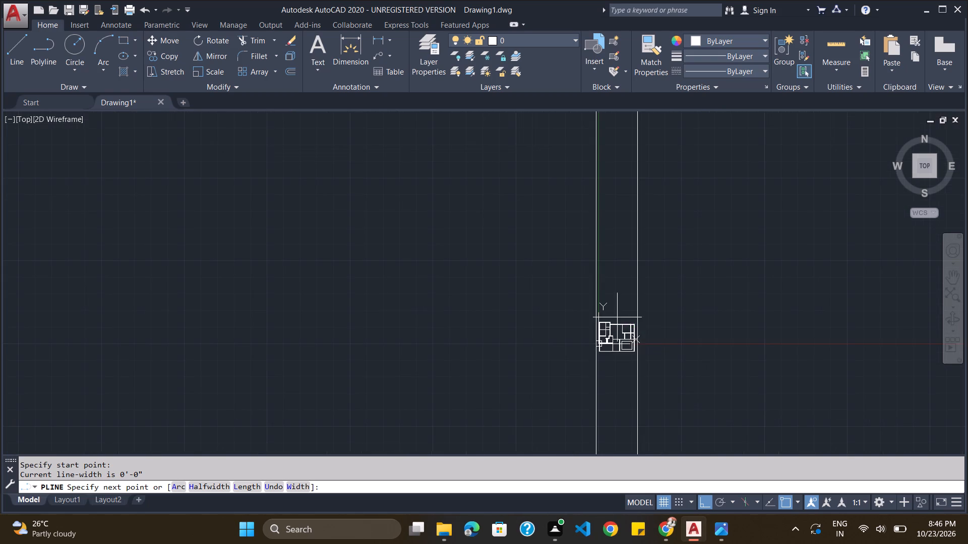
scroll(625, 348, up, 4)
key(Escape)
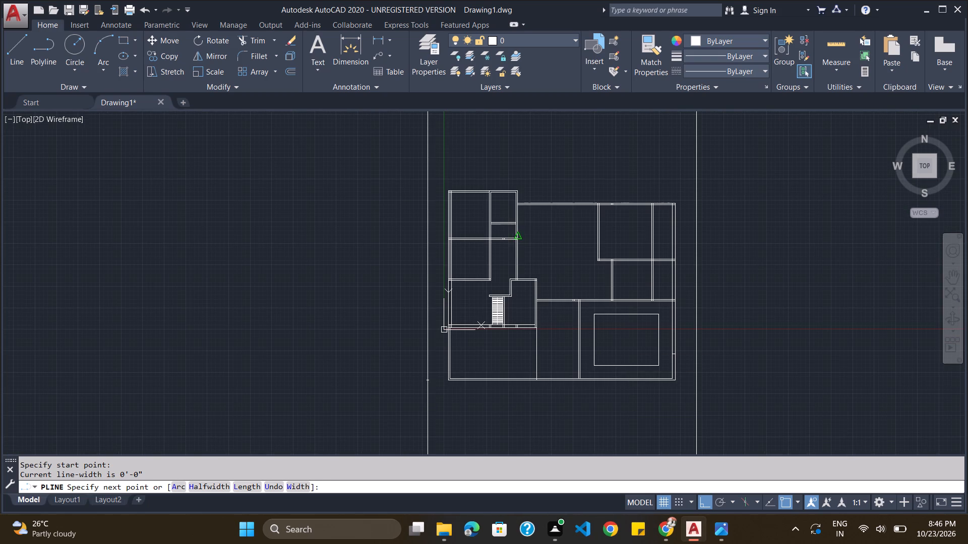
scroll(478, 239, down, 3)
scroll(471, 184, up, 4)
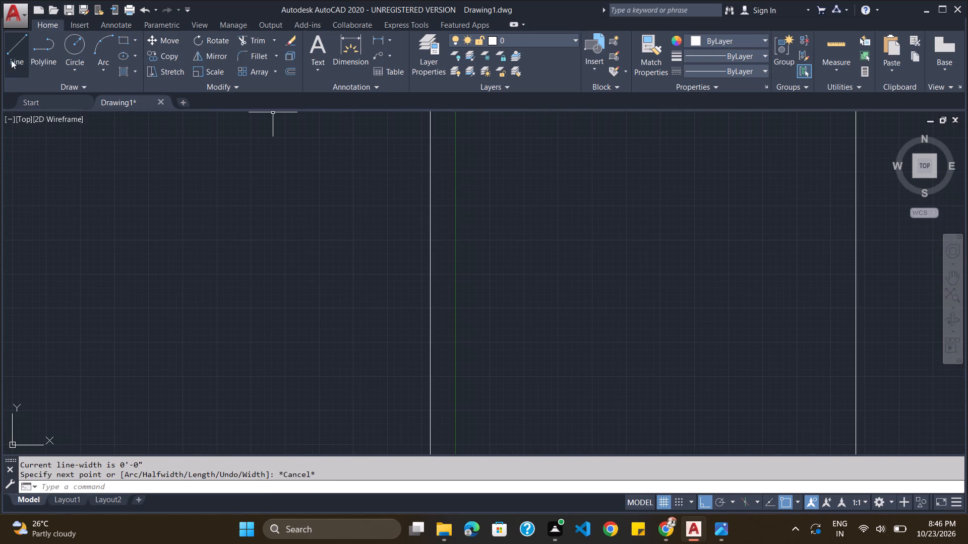
With object snap off, draw a horizontal line about 65' long above the house, joining the two vertical boundary lines.
click(10, 61)
click(785, 506)
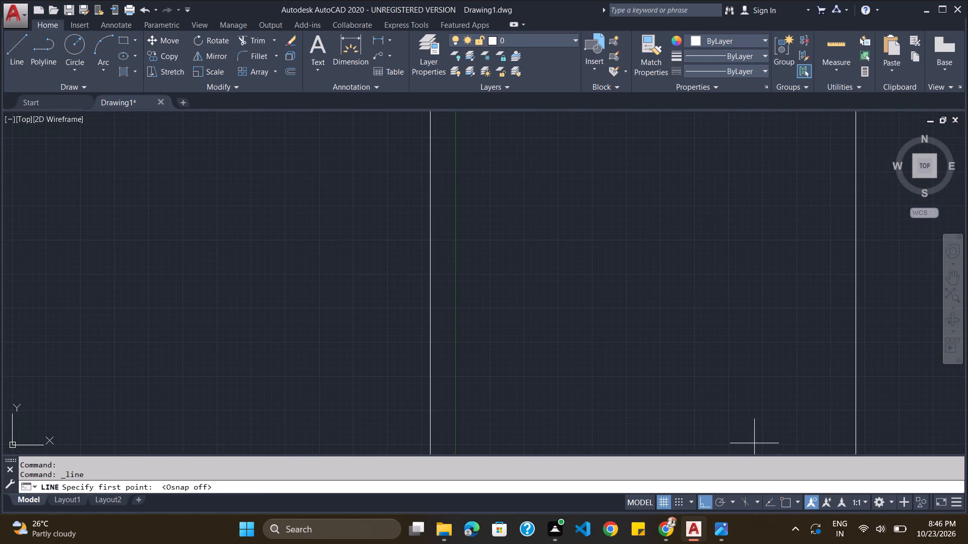
scroll(468, 323, down, 4)
scroll(479, 343, up, 2)
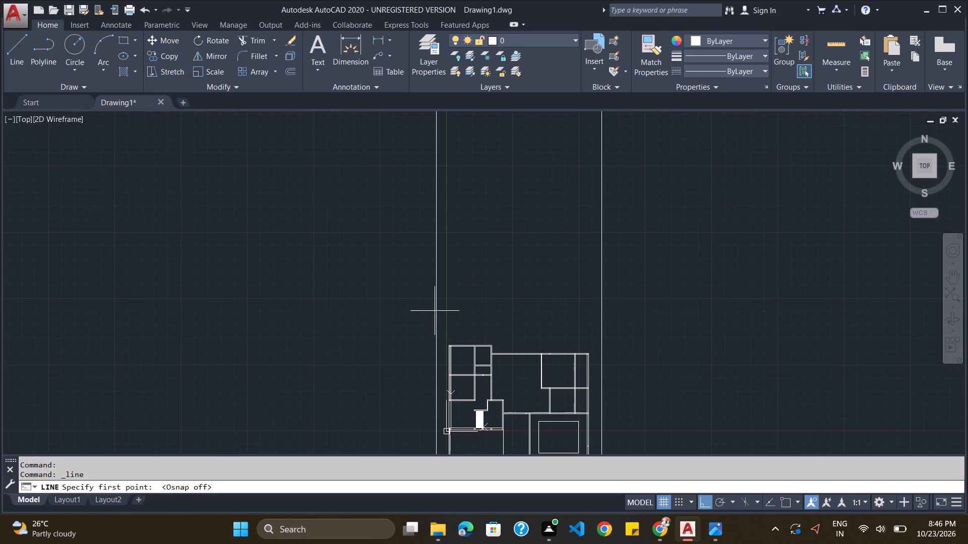
click(436, 310)
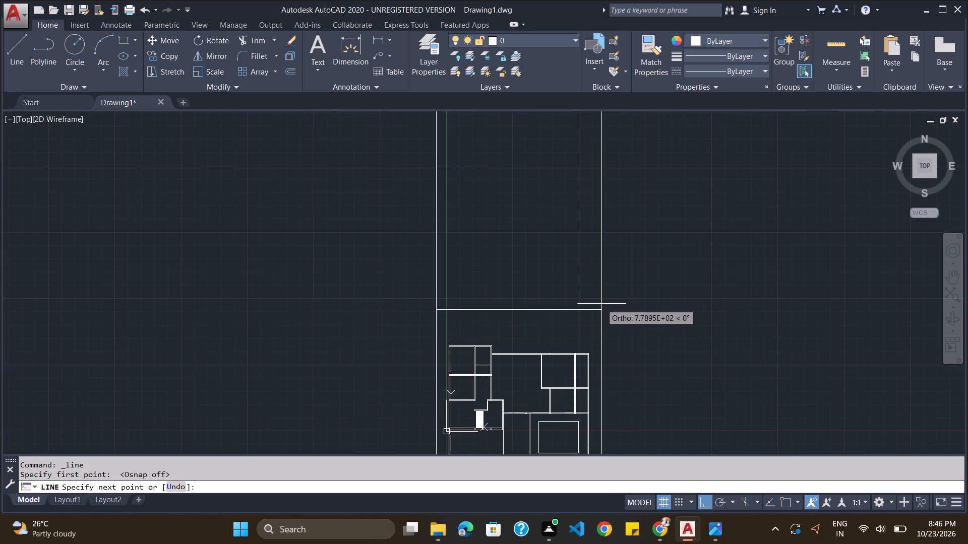
click(601, 304)
scroll(609, 312, down, 2)
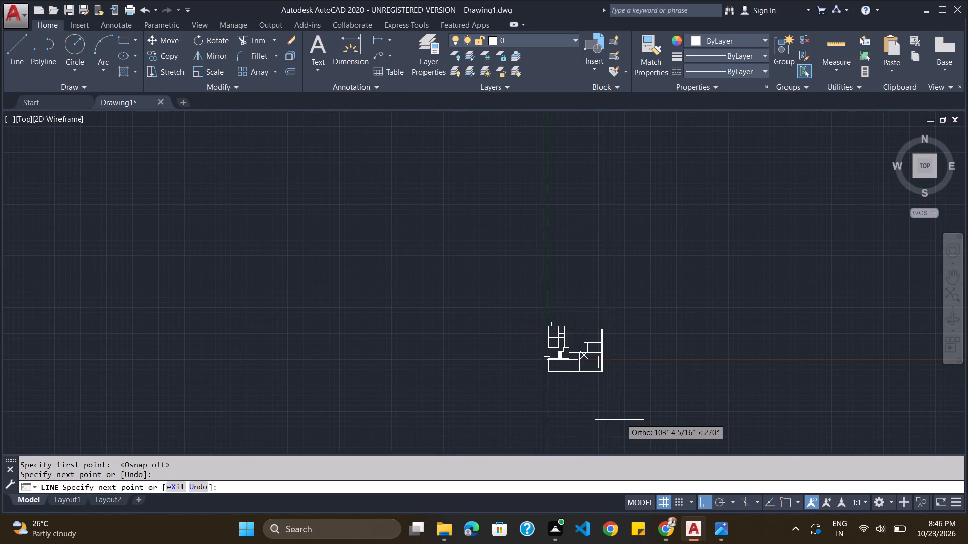
scroll(594, 388, up, 4)
scroll(594, 388, down, 2)
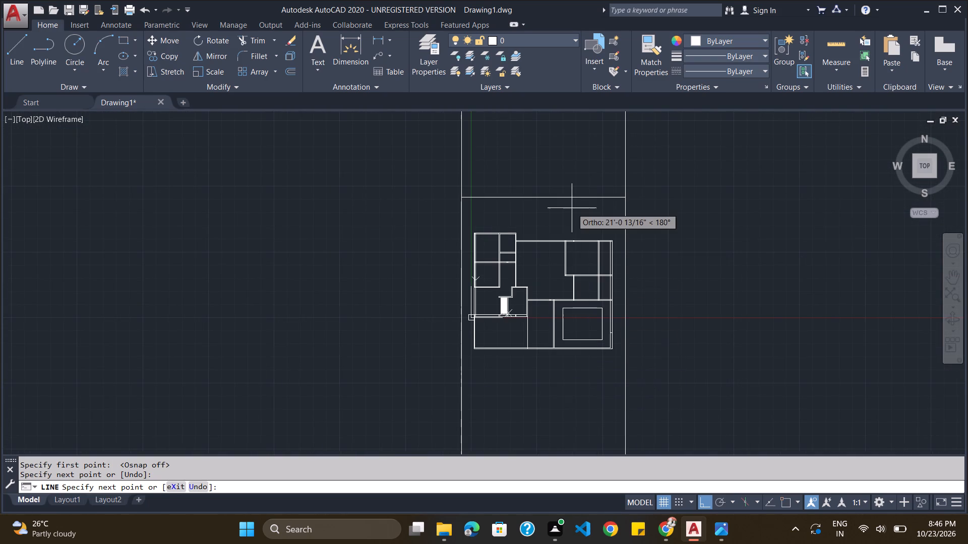
scroll(572, 208, up, 1)
text(TRIM)
key(Return)
key(Return)
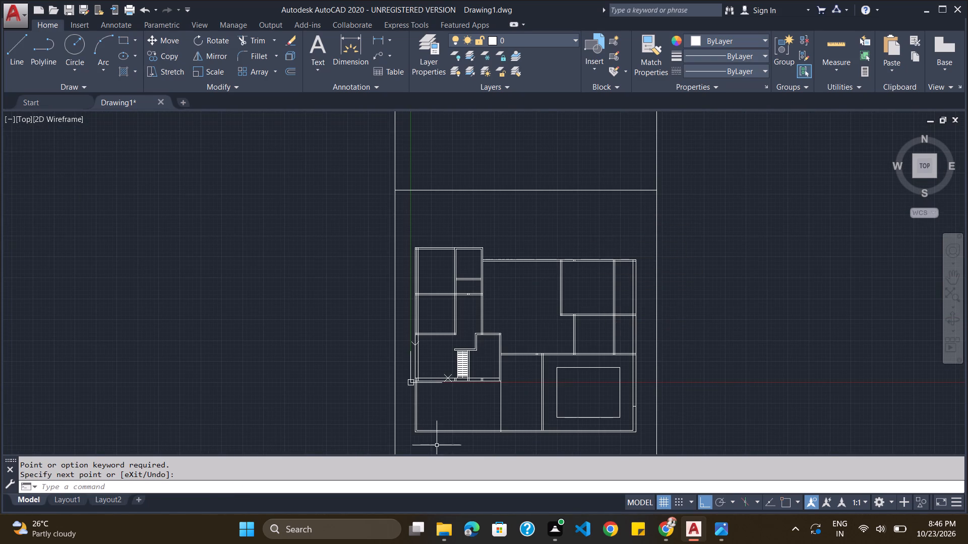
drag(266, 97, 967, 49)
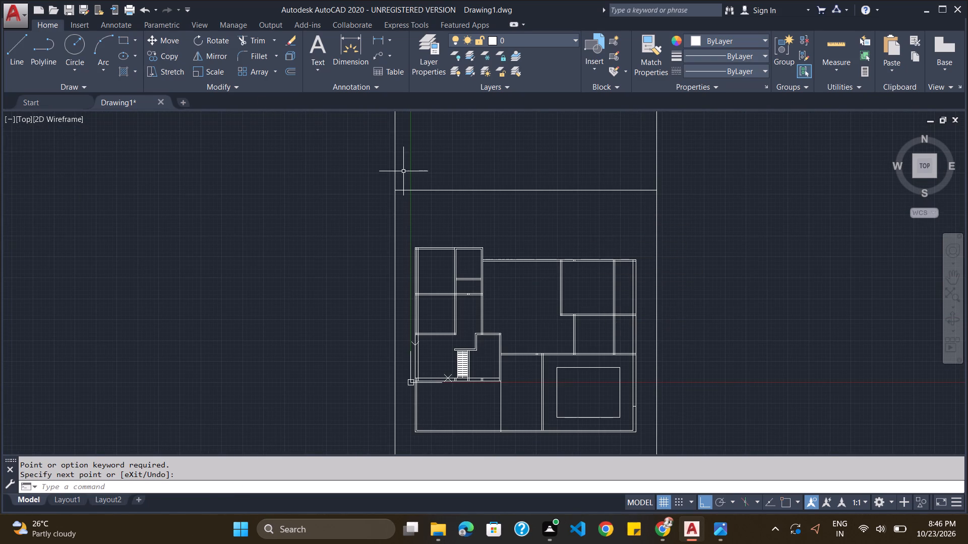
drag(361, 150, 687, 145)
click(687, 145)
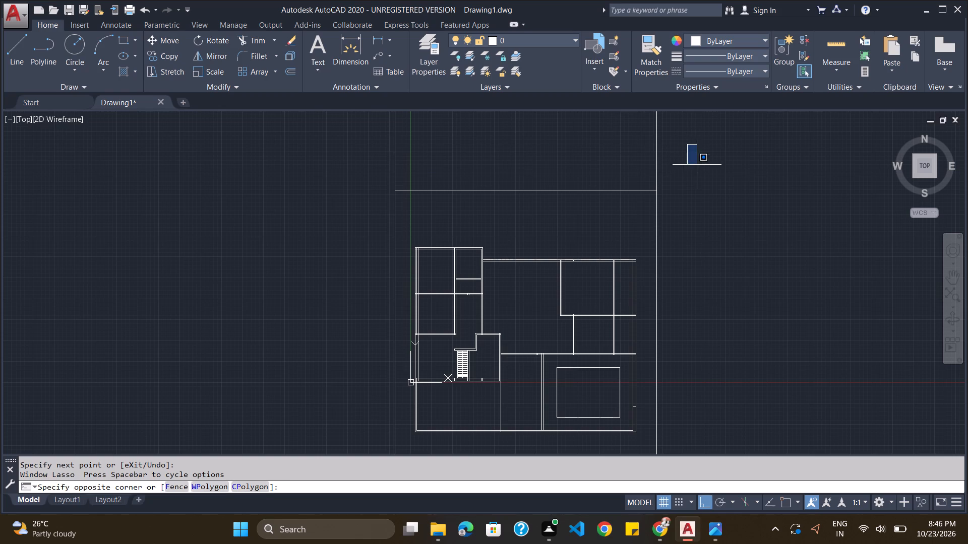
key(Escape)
Trim off the part of the left vertical boundary line that extends above the horizontal boundary line.
scroll(689, 165, down, 1)
scroll(689, 165, up, 4)
scroll(689, 165, down, 4)
scroll(499, 179, up, 4)
scroll(623, 143, up, 1)
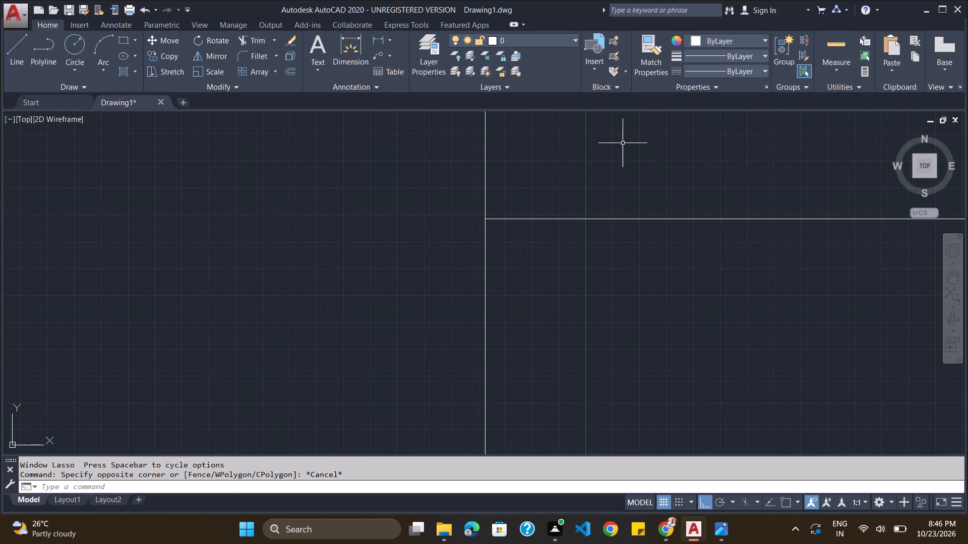
scroll(623, 143, up, 1)
scroll(405, 229, up, 3)
scroll(402, 372, up, 2)
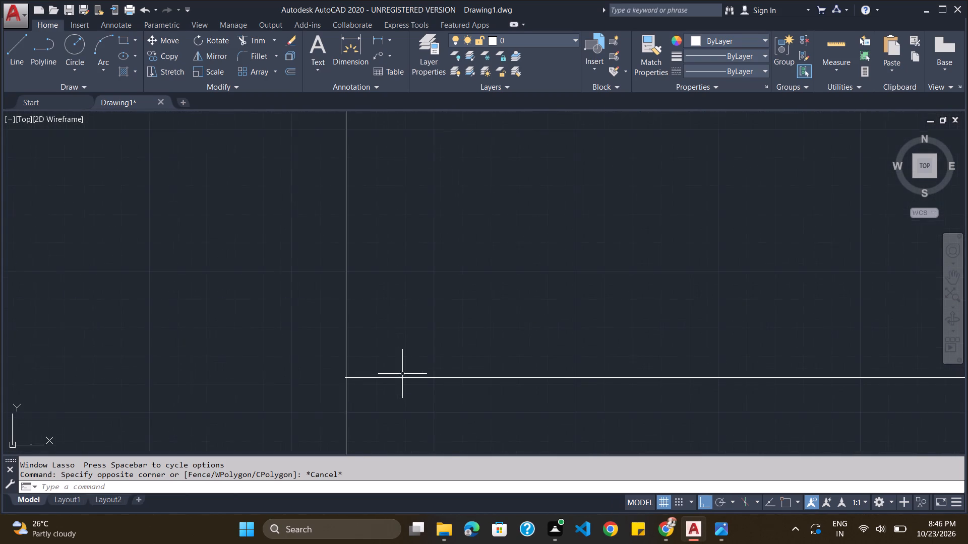
scroll(402, 374, up, 2)
scroll(352, 402, up, 4)
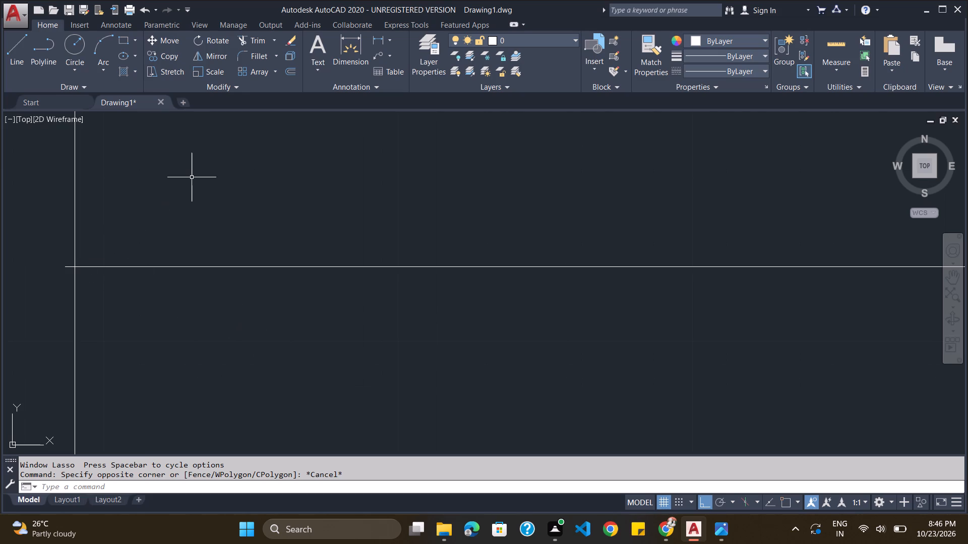
text(TRIM)
key(Return)
key(Return)
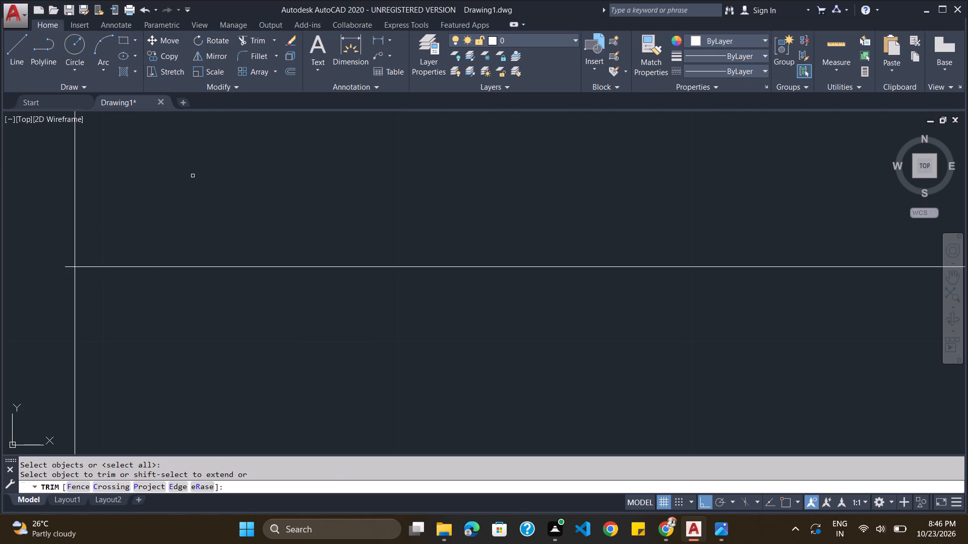
click(72, 198)
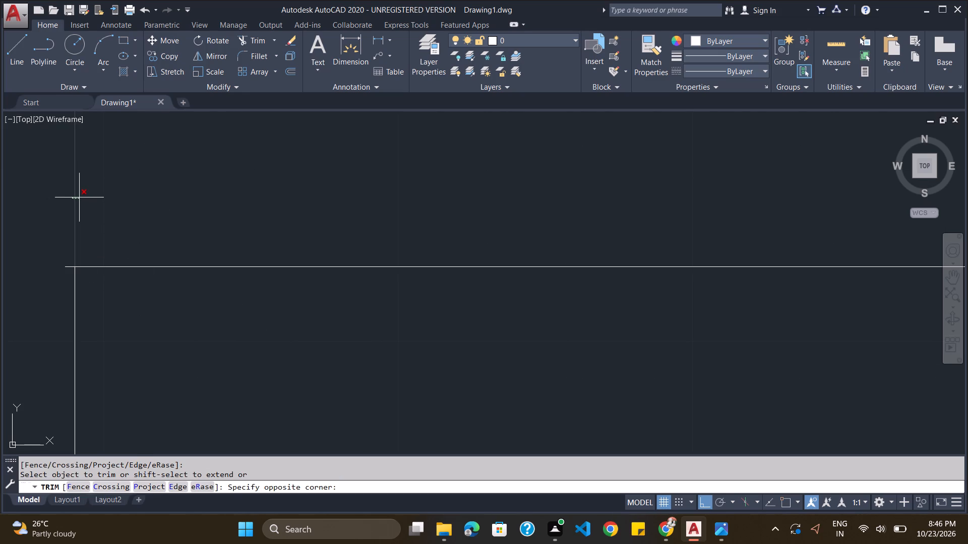
click(77, 197)
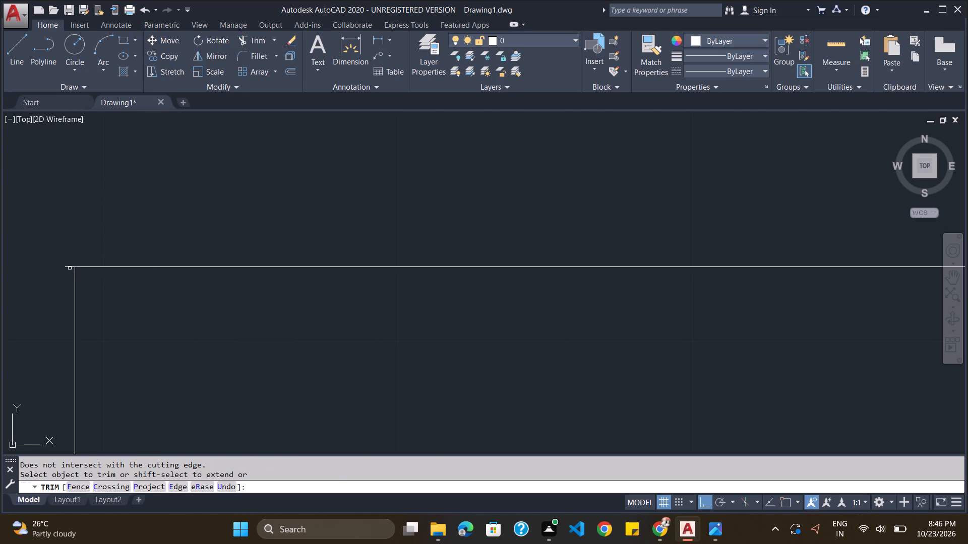
Trim off the horizontal boundary line's overhang beyond the left vertical boundary line at the upper-left site corner.
click(69, 266)
Close the upper-right site corner by extending the horizontal boundary line to the right vertical line and trimming that line's excess above it.
scroll(131, 254, down, 6)
scroll(420, 200, down, 5)
scroll(477, 215, down, 9)
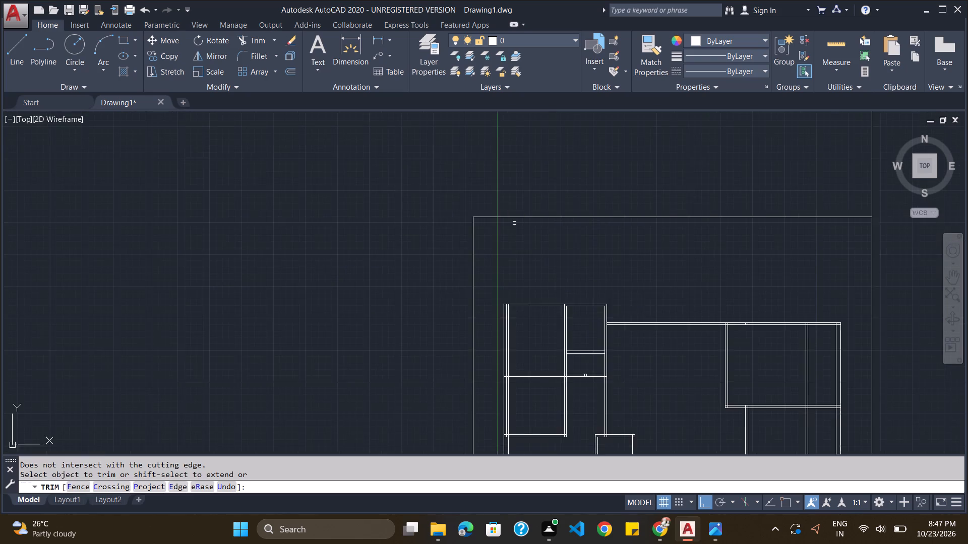
scroll(514, 223, down, 2)
scroll(576, 167, up, 5)
drag(269, 363, 403, 352)
click(403, 352)
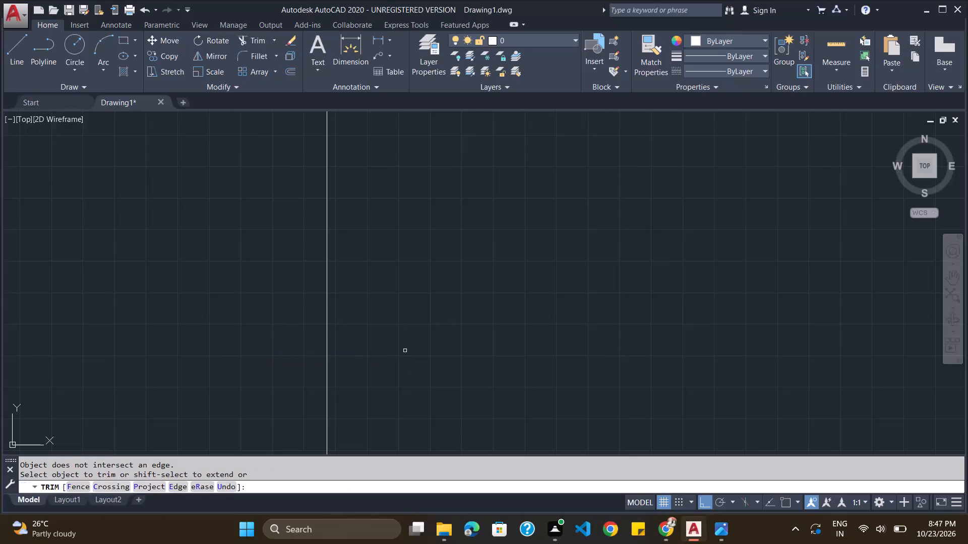
scroll(335, 387, down, 6)
scroll(339, 421, up, 6)
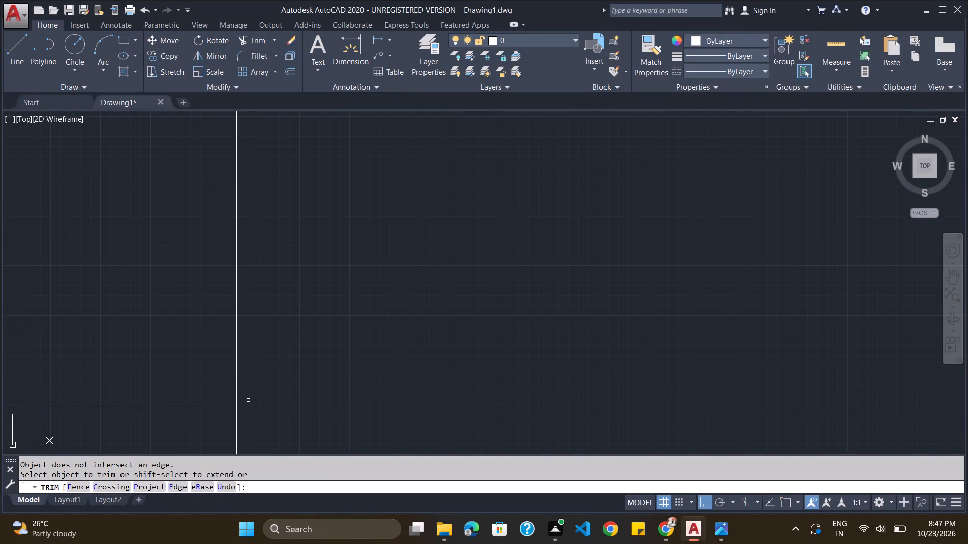
scroll(248, 400, up, 3)
click(199, 415)
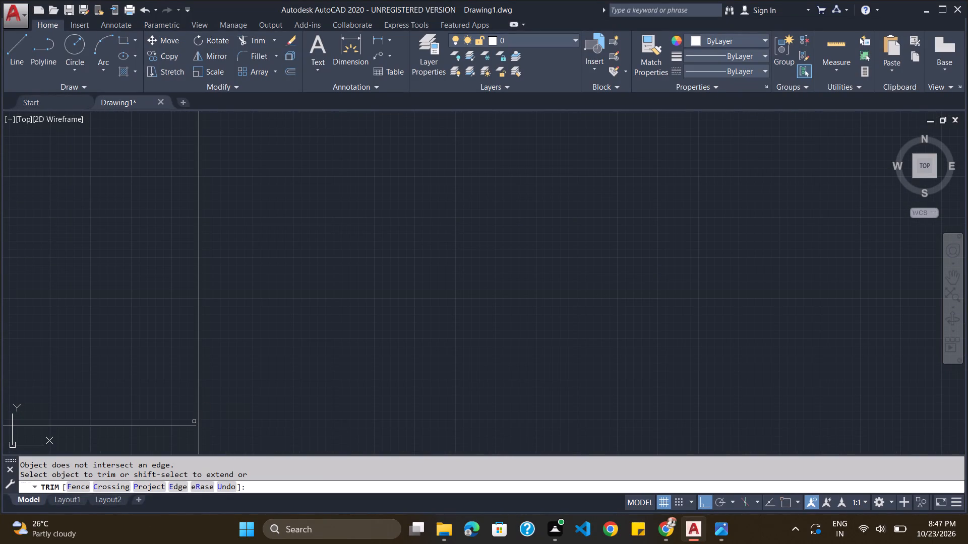
shift+click(191, 425)
click(196, 413)
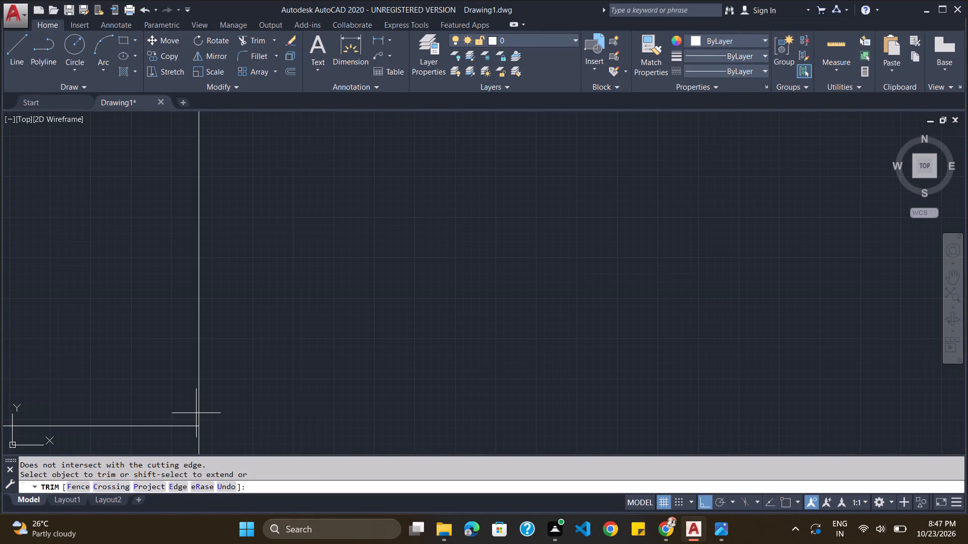
double_click(199, 411)
click(199, 410)
Extend both lines of the front wall below the house to the left vertical boundary line.
scroll(275, 362, down, 4)
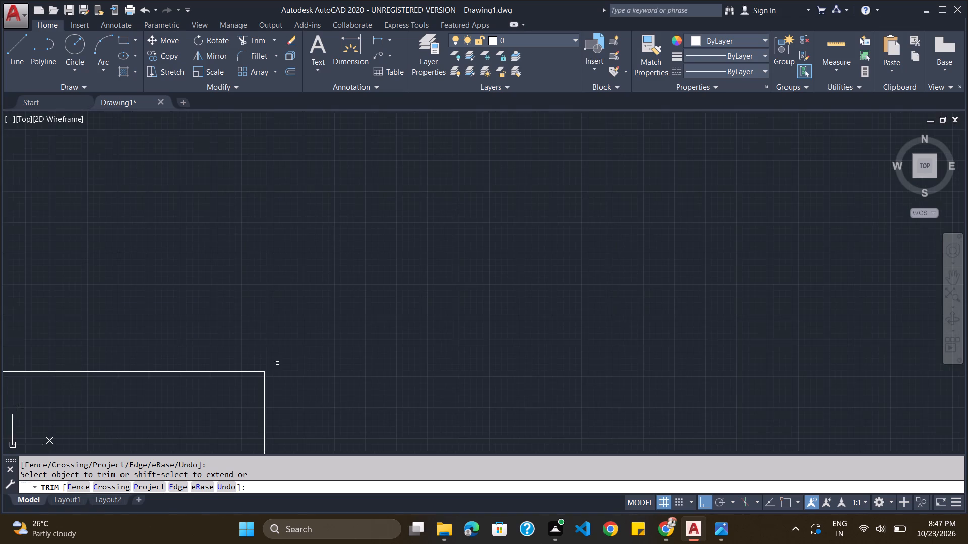
scroll(281, 358, down, 12)
scroll(251, 446, up, 6)
scroll(255, 441, down, 3)
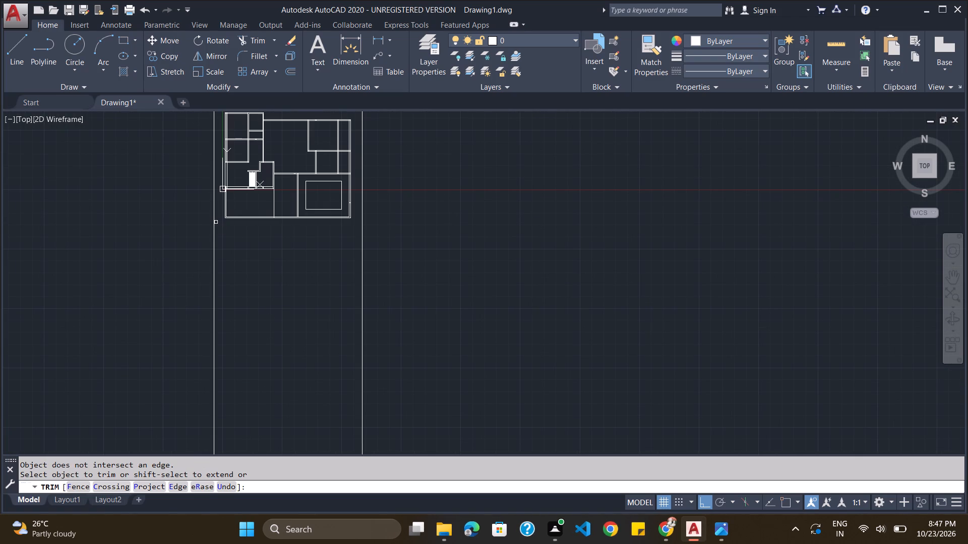
key(alt+Tab)
key(alt+Tab)
shift+click(234, 216)
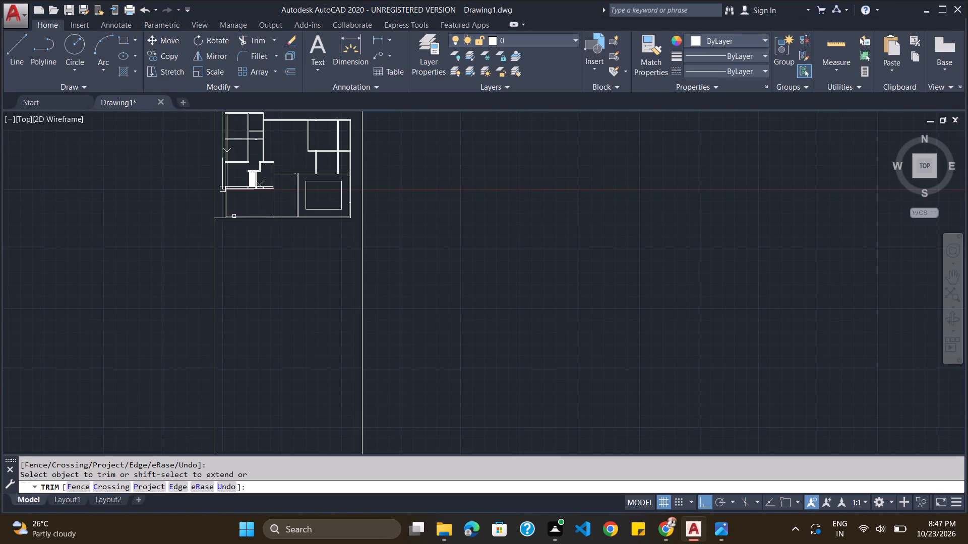
shift+click(232, 217)
scroll(232, 217, up, 4)
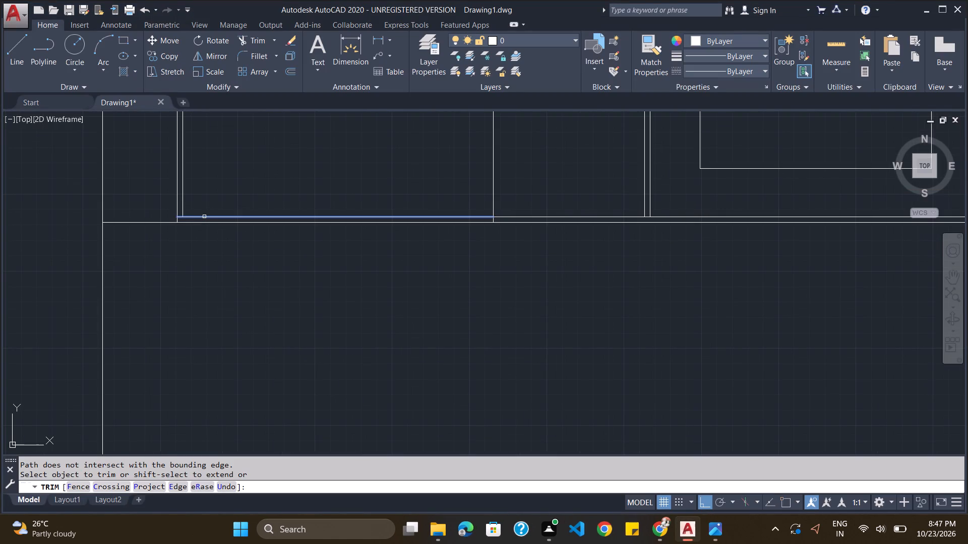
shift+click(204, 217)
shift+click(201, 217)
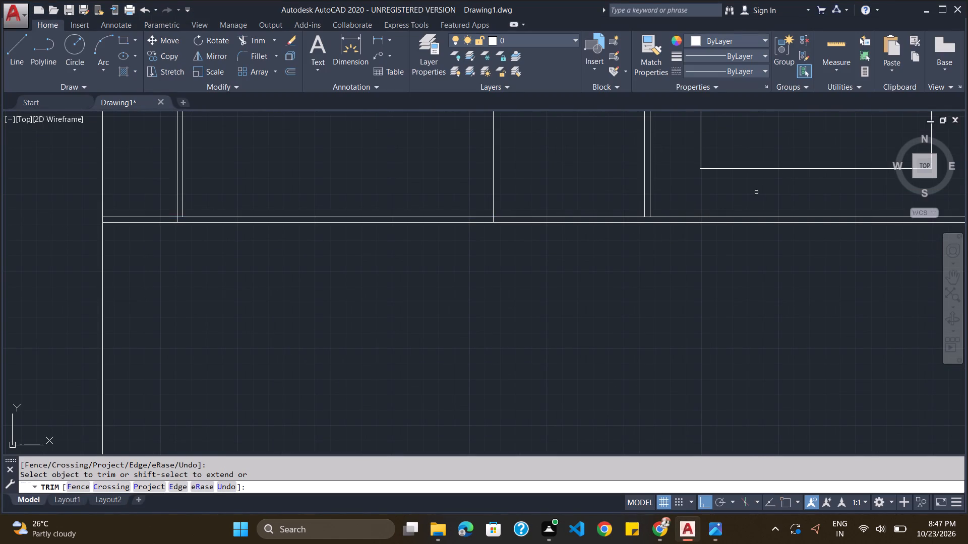
Extend both lines of the front wall to the right vertical boundary line.
scroll(735, 198, down, 5)
scroll(771, 207, up, 4)
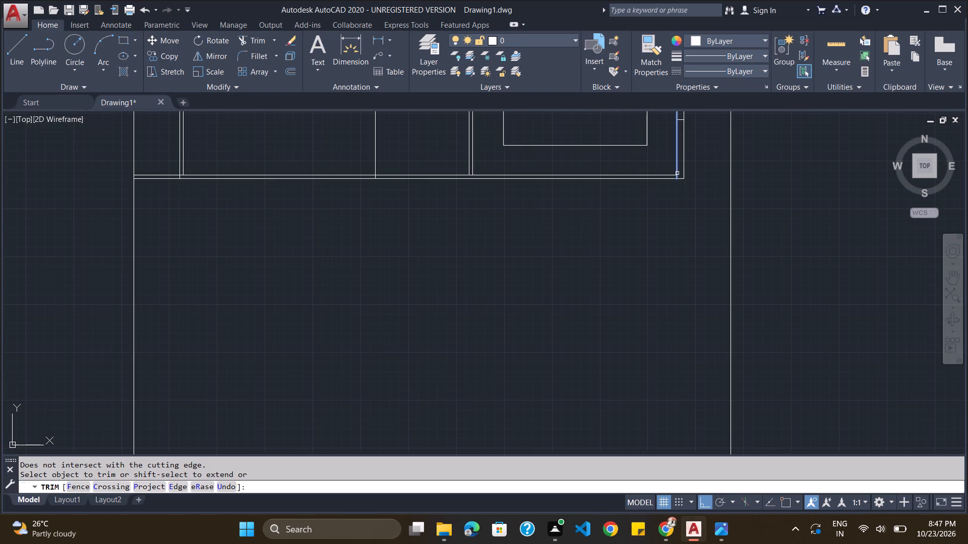
shift+click(674, 176)
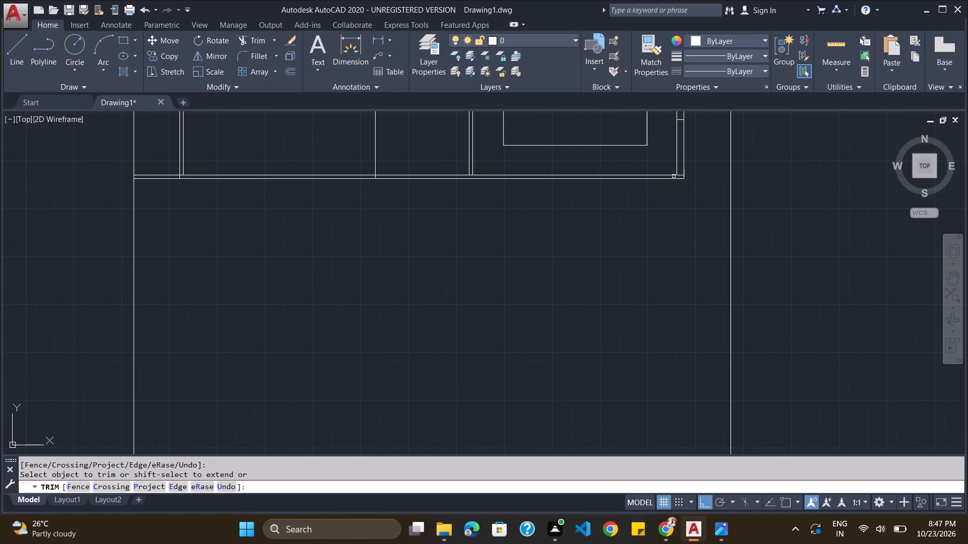
shift+click(680, 174)
shift+click(683, 179)
Erase the two vertical boundary line segments that run below the front wall.
scroll(708, 202, down, 4)
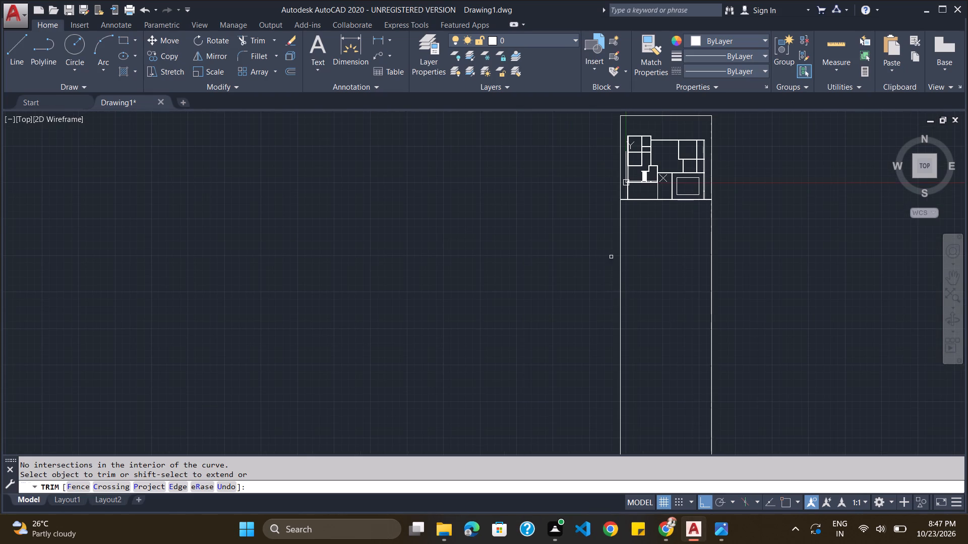
scroll(626, 225, up, 5)
scroll(541, 207, down, 5)
scroll(547, 191, up, 5)
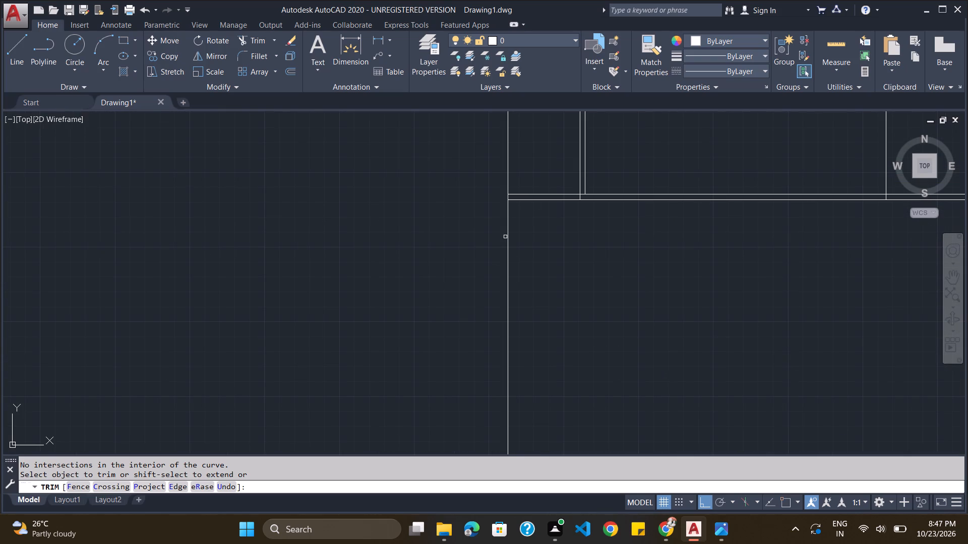
key(Escape)
click(508, 236)
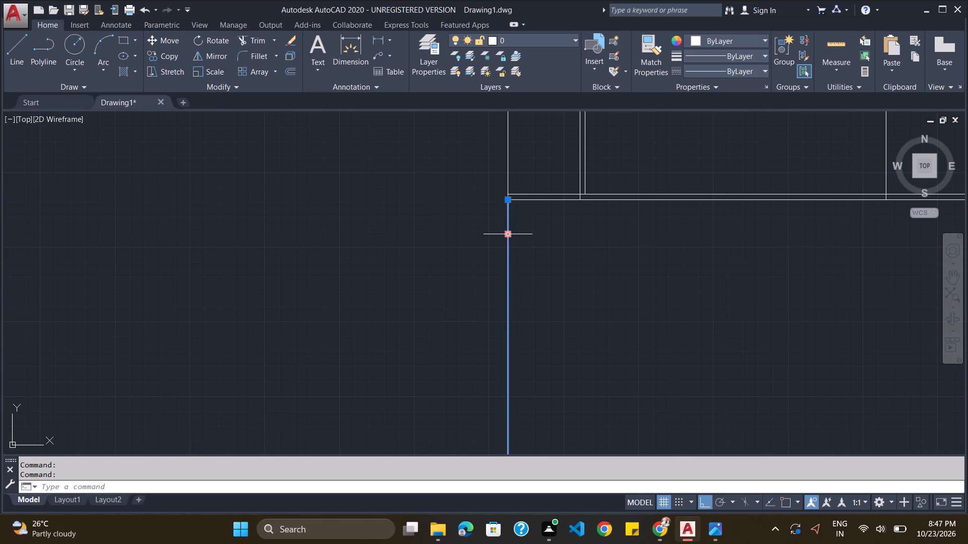
scroll(559, 245, down, 4)
click(692, 249)
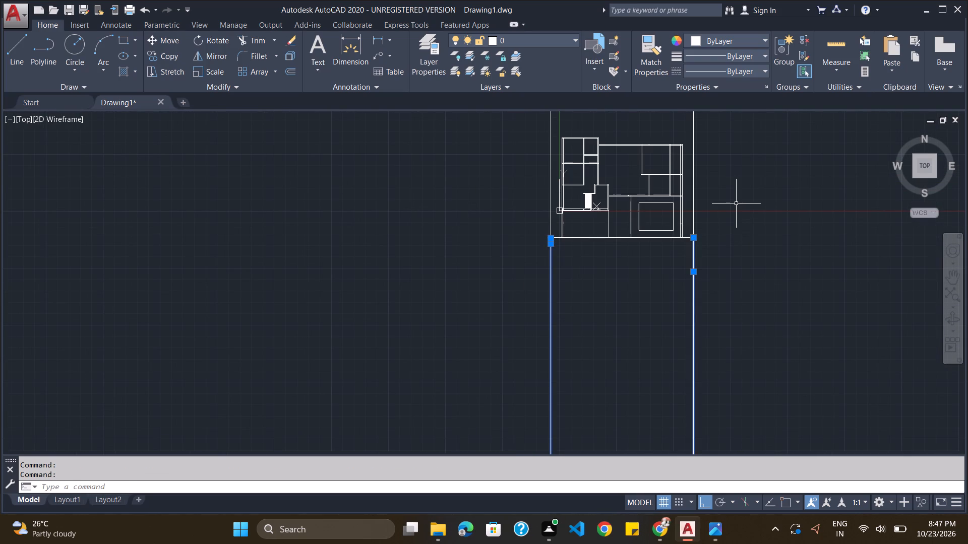
key(Delete)
Trim the junction of the left outer wall and the front wall, opening the inner front line between the wall's two lines.
scroll(665, 237, down, 2)
scroll(667, 205, up, 5)
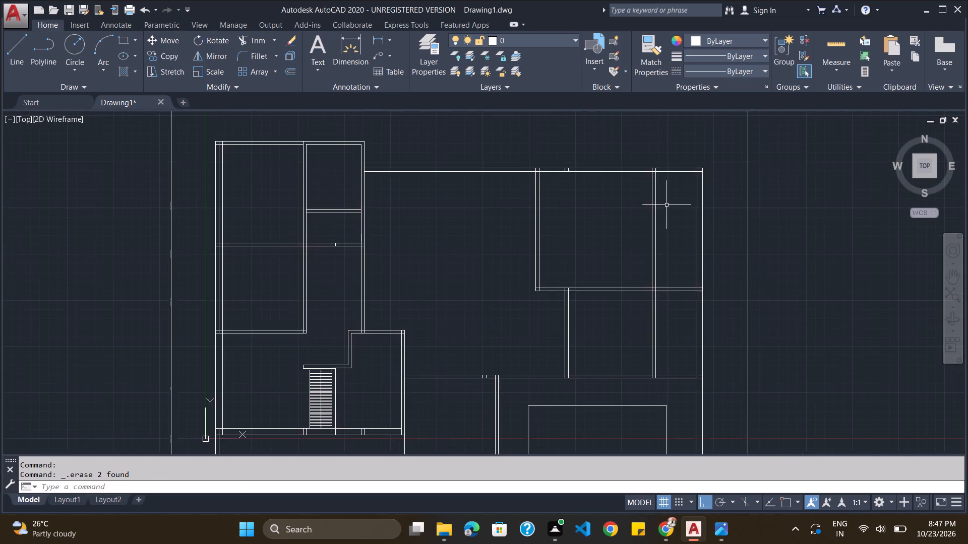
scroll(667, 205, down, 3)
scroll(667, 205, up, 2)
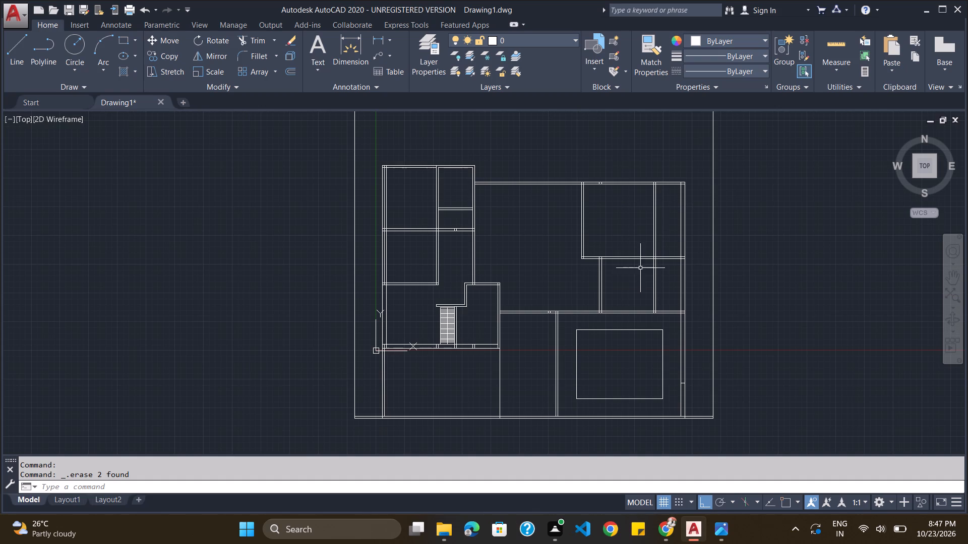
scroll(464, 409, up, 1)
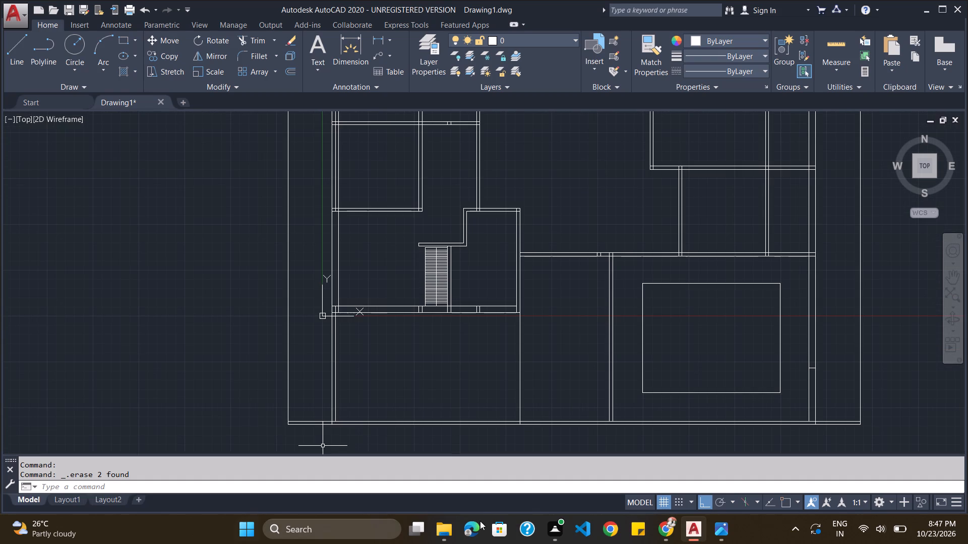
text(TRIM)
key(Return)
key(Return)
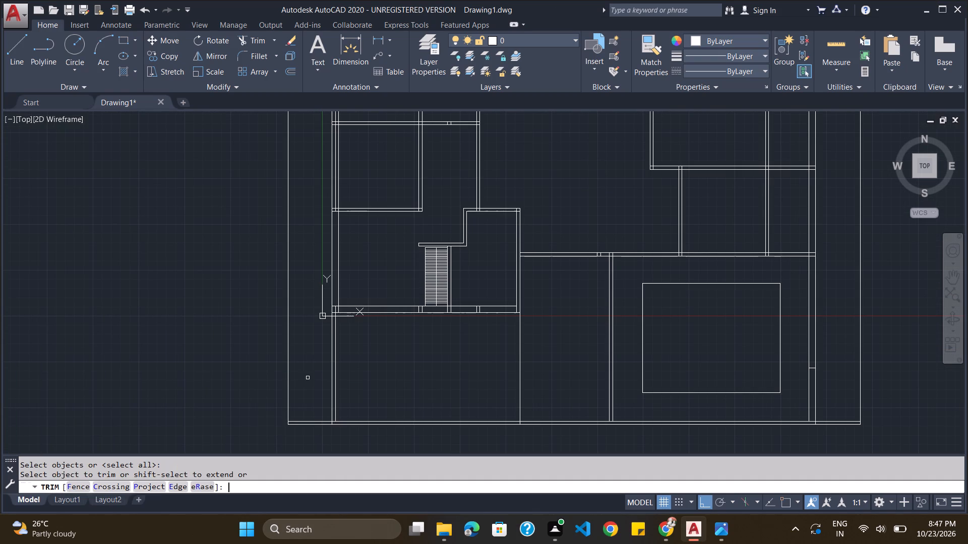
scroll(316, 436, up, 5)
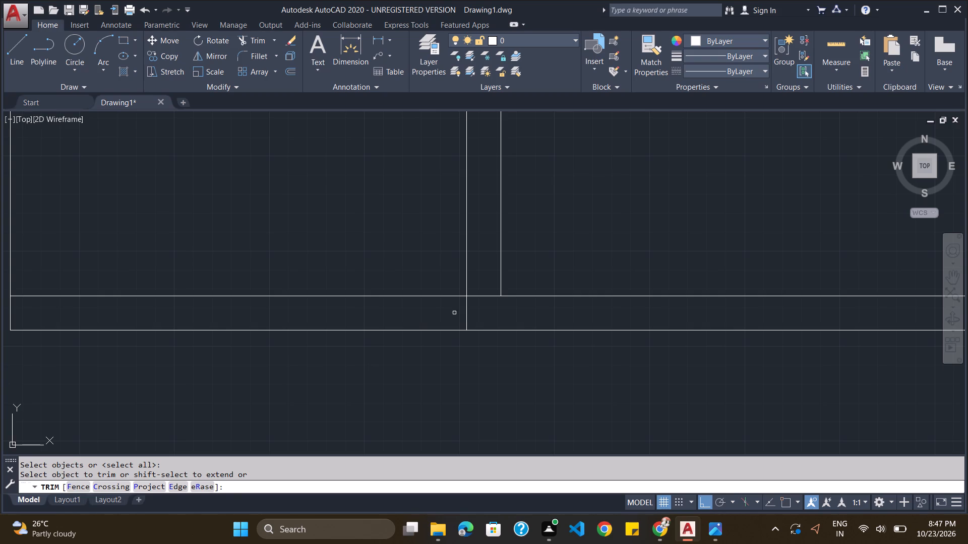
click(466, 314)
click(479, 298)
Trim the driveway divider's end inside the front wall and open the inner front line at the front lawn's left double wall.
scroll(493, 299, down, 5)
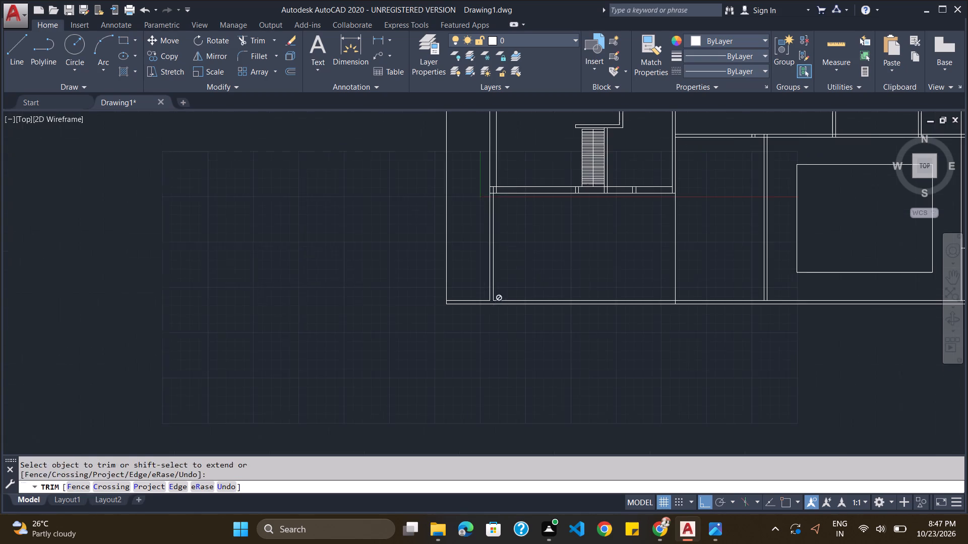
scroll(665, 276, up, 4)
scroll(695, 339, down, 3)
scroll(684, 362, up, 4)
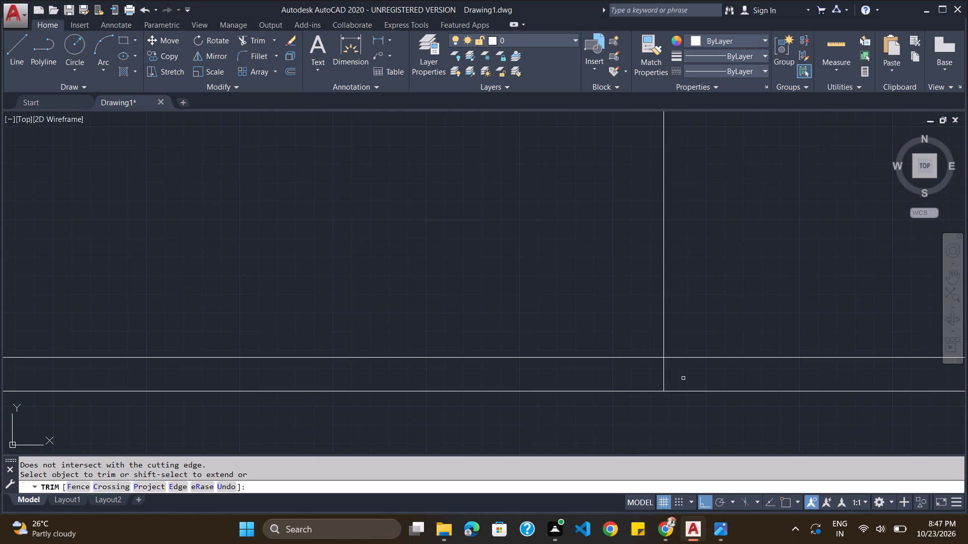
click(663, 377)
scroll(743, 338, down, 4)
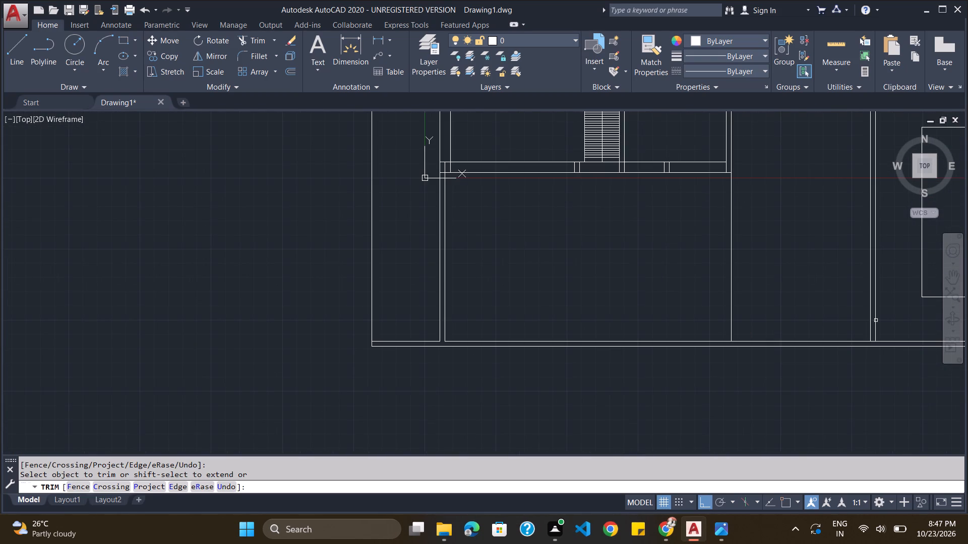
scroll(890, 337, up, 4)
click(760, 366)
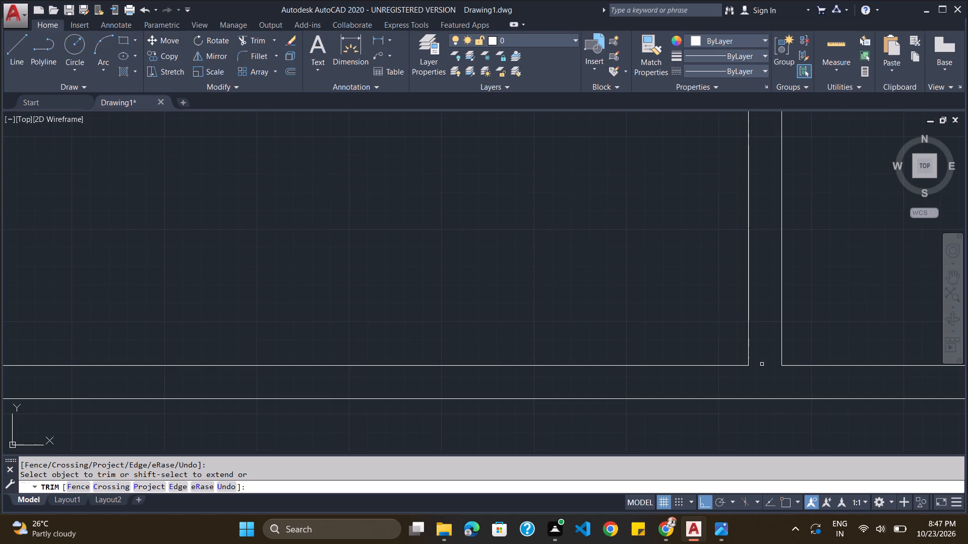
Trim the right outer wall's end inside the front wall and the inner front line between that wall's two lines.
scroll(762, 363, down, 5)
scroll(821, 321, down, 5)
scroll(835, 324, up, 5)
scroll(765, 375, up, 3)
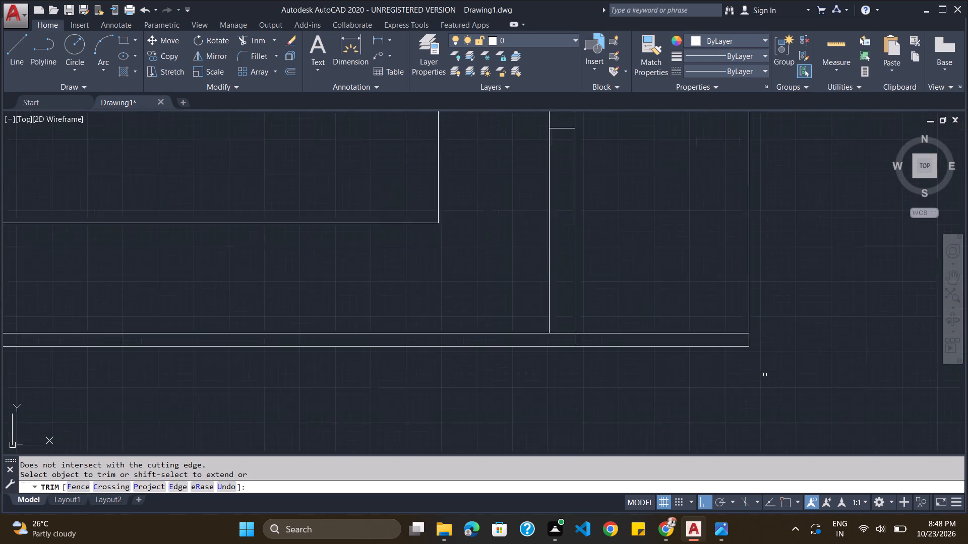
scroll(765, 375, up, 1)
click(460, 316)
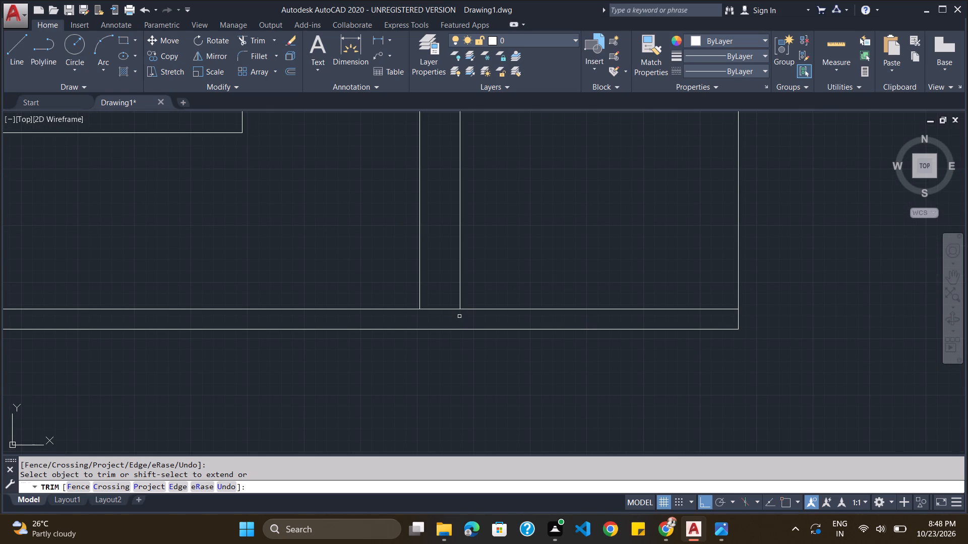
click(443, 309)
scroll(443, 307, down, 5)
scroll(427, 191, down, 3)
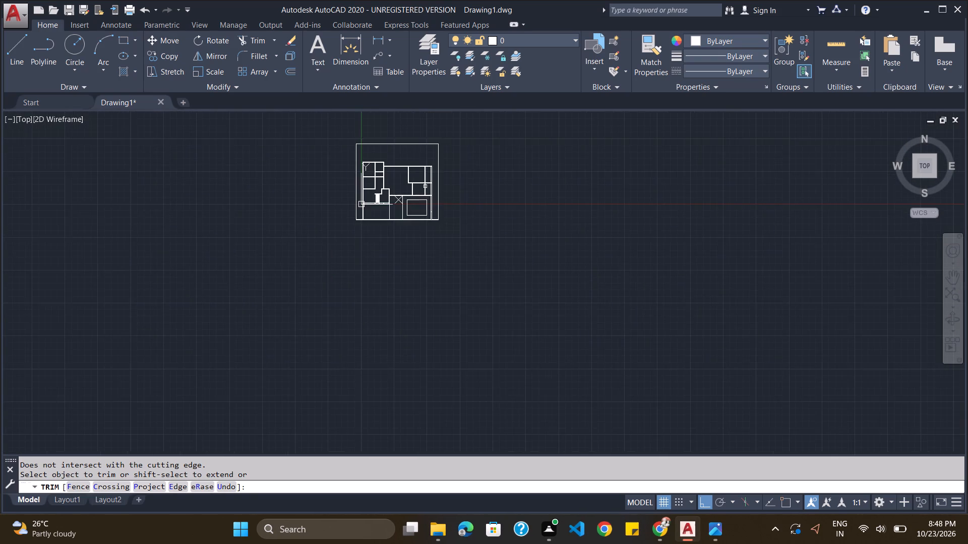
Compare the area above the house with the deck and backyard in loooong plan.png.
scroll(391, 133, up, 3)
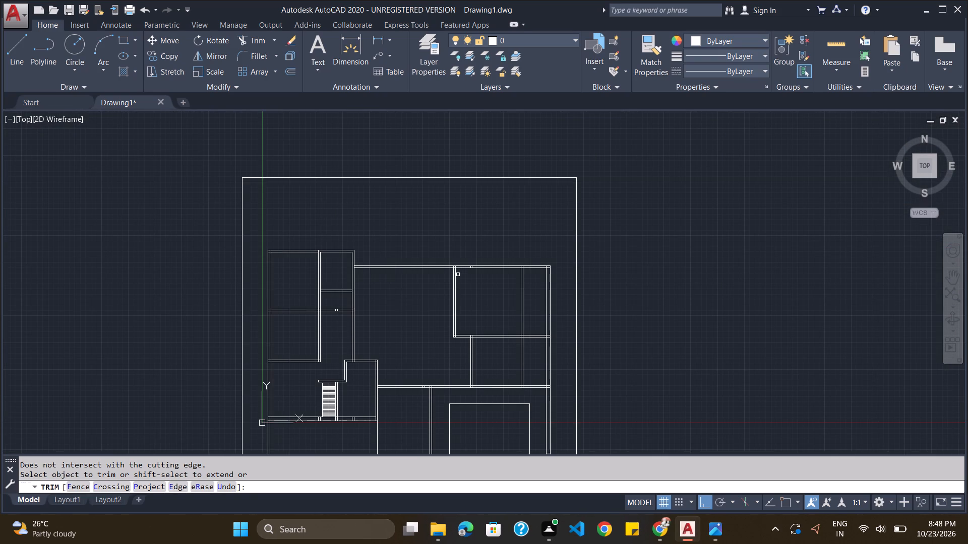
key(alt+Tab)
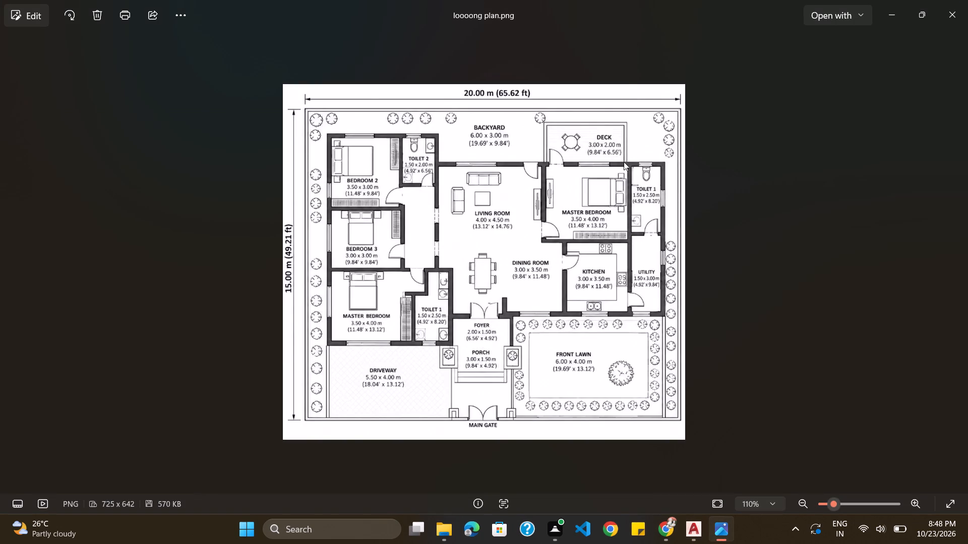
scroll(580, 140, up, 2)
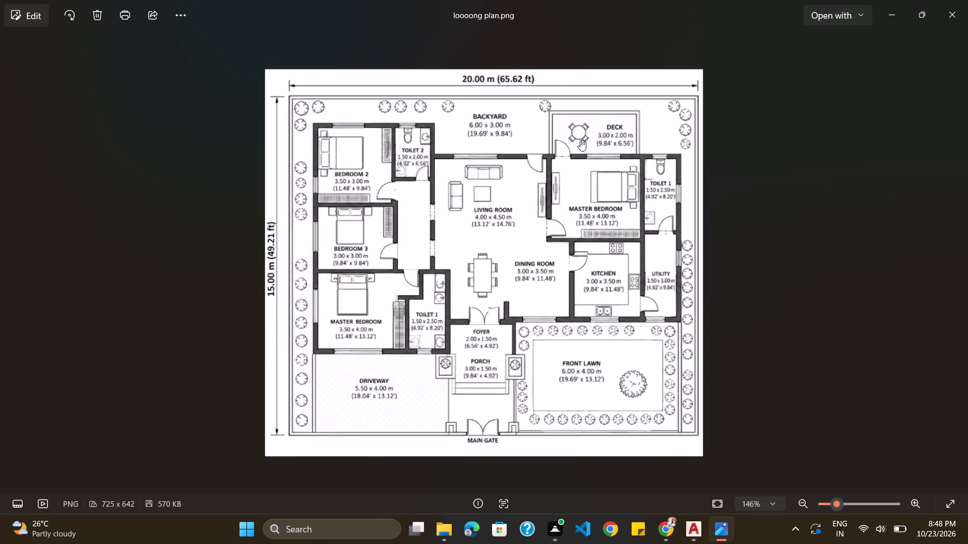
scroll(580, 140, up, 2)
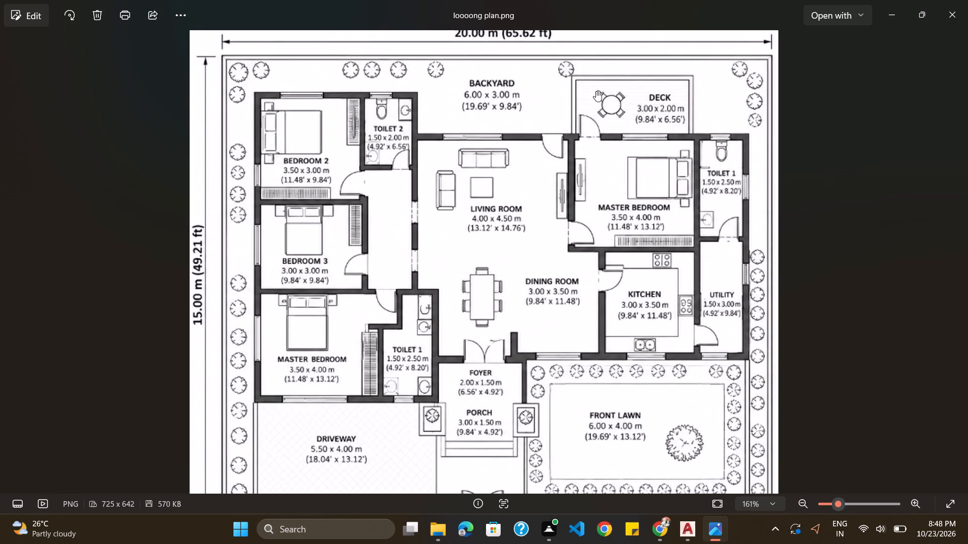
key(alt+Tab)
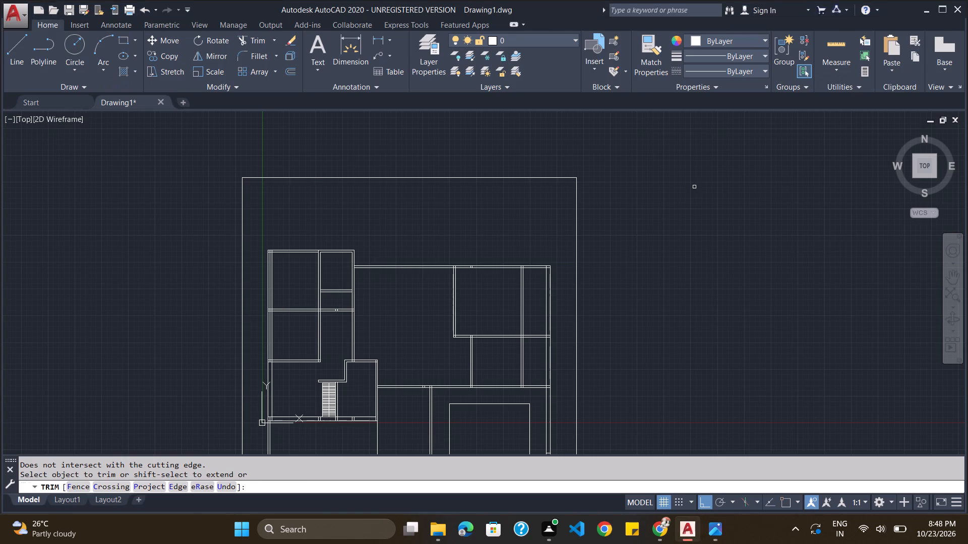
Extend the inner line of the left wall of the master bedroom beside the living room up to the back site boundary.
key(alt+Tab)
key(alt+Tab)
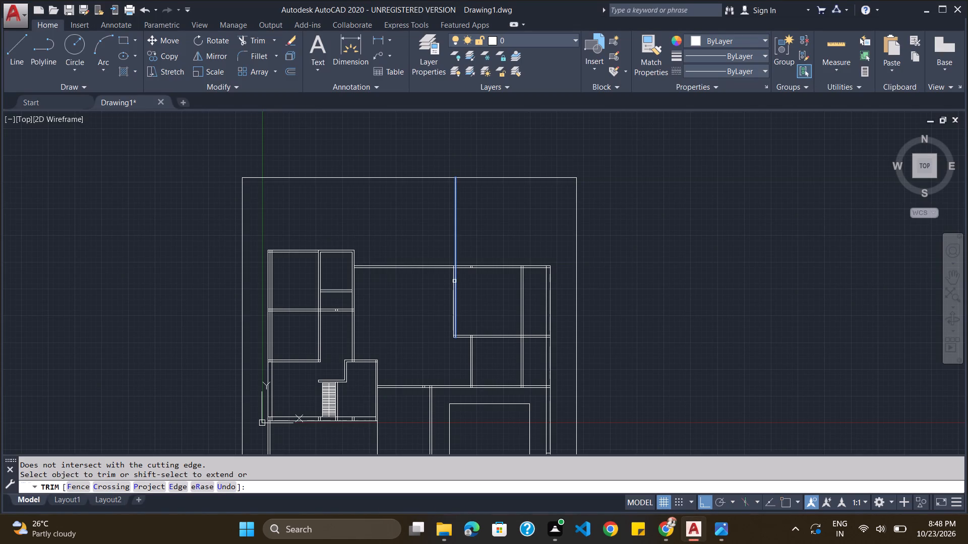
shift+click(454, 281)
click(499, 488)
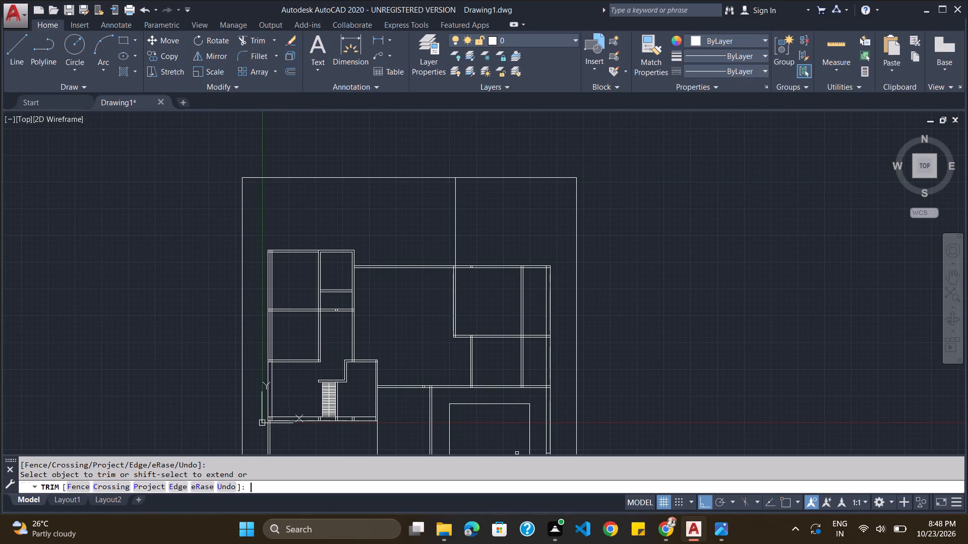
key(Escape)
Offset the extended bedroom wall line 9.84' to its right to set the deck's width.
key(o)
key(Return)
text(9.84')
key(Return)
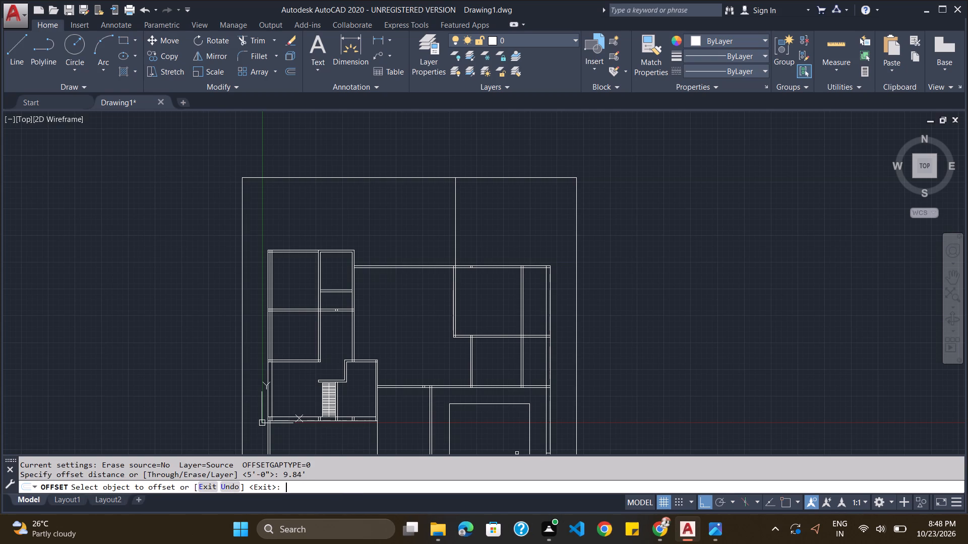
click(455, 227)
click(500, 223)
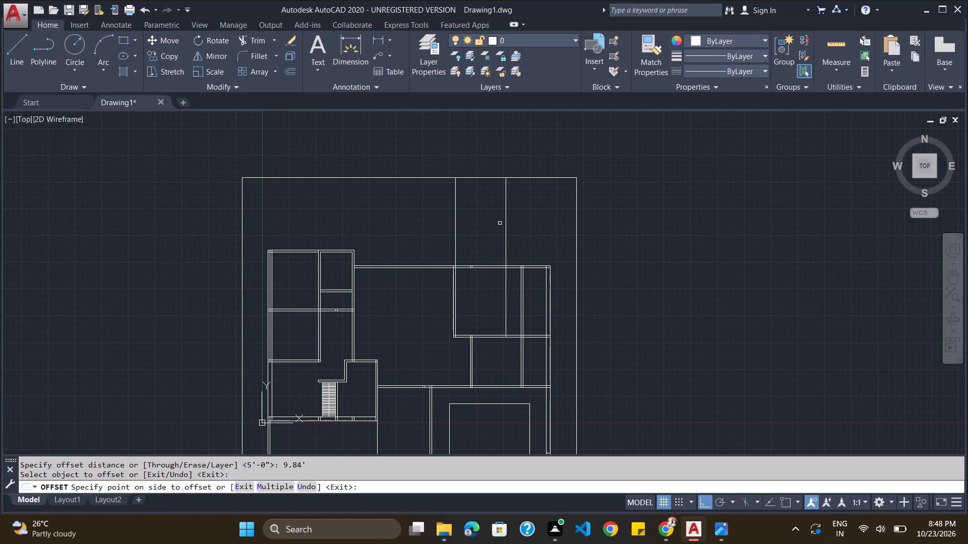
Check the deck size in loooong plan.png and offset the back wall's inner line 6.56' upward for the deck's top edge.
key(alt+Tab)
key(alt+Tab)
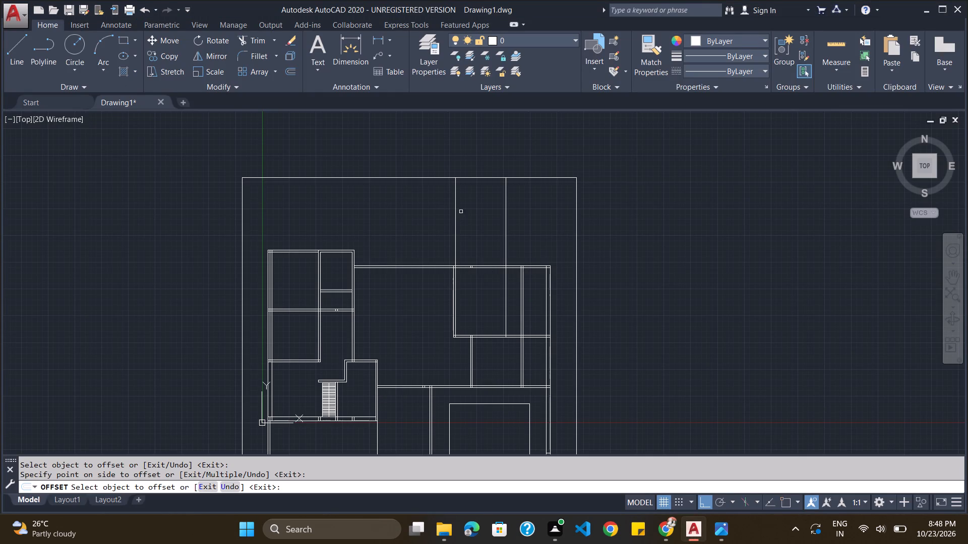
key(alt+Tab)
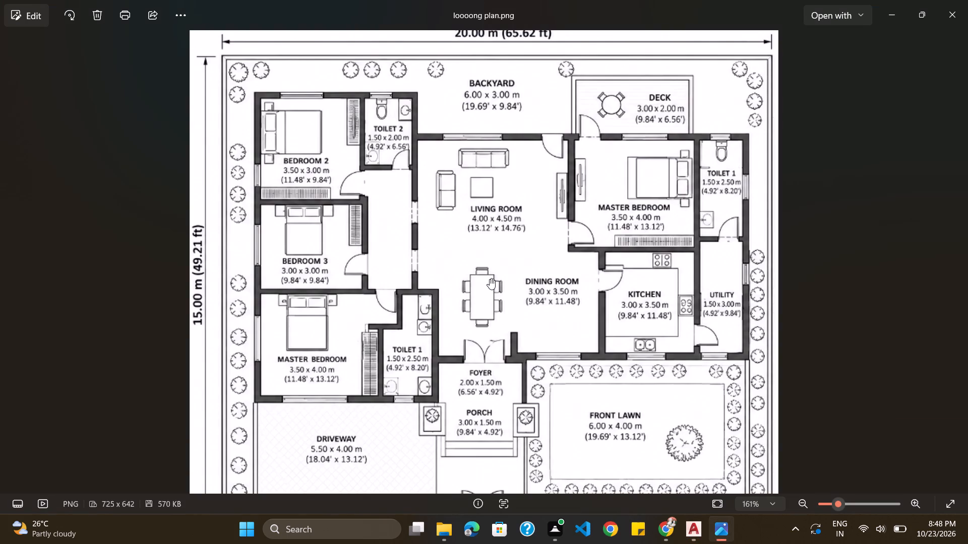
key(alt+Tab)
click(475, 481)
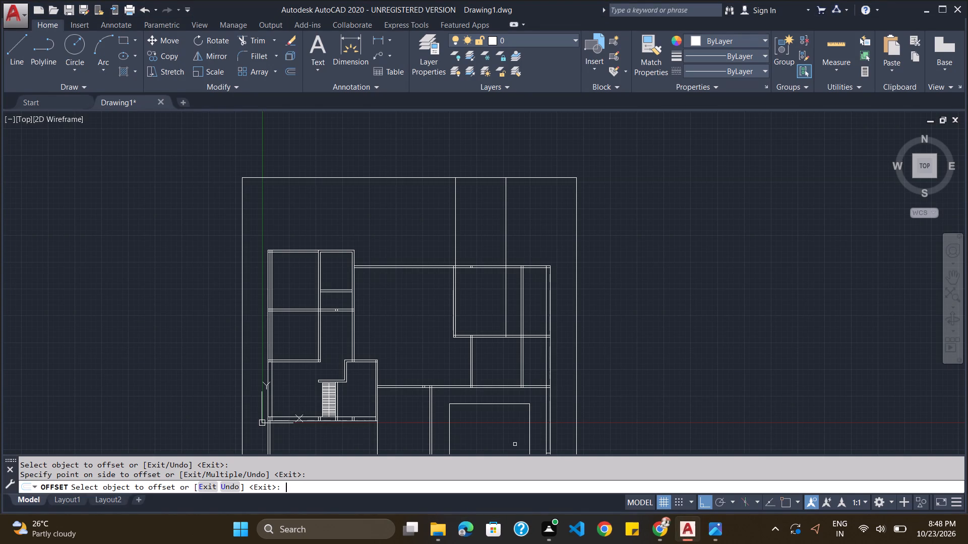
key(Escape)
key(o)
key(Return)
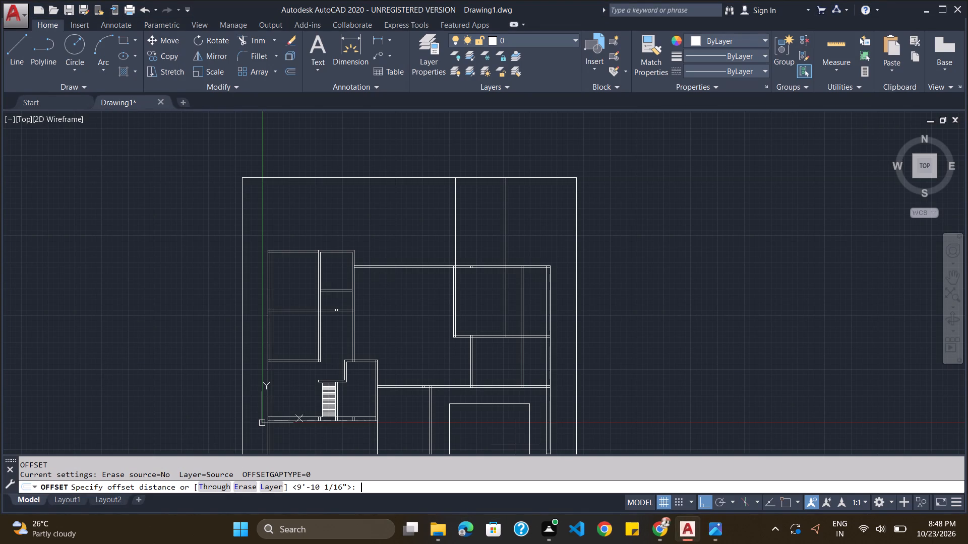
text(6.56)
key(apostrophe)
key(Return)
click(492, 266)
click(495, 229)
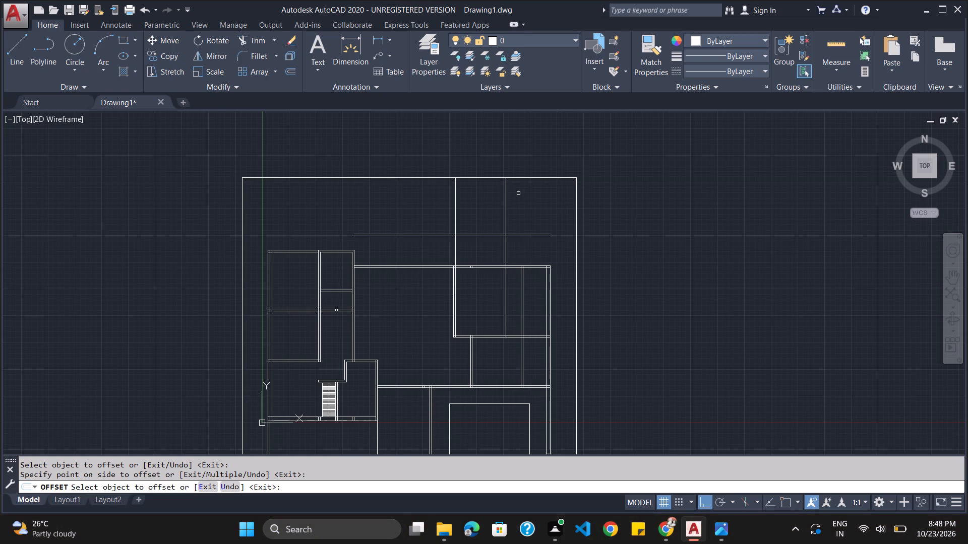
Trim the deck's side lines above its top edge and cut the top edge's overhangs beyond both sides.
key(Escape)
text(TRIM)
key(Return)
key(Return)
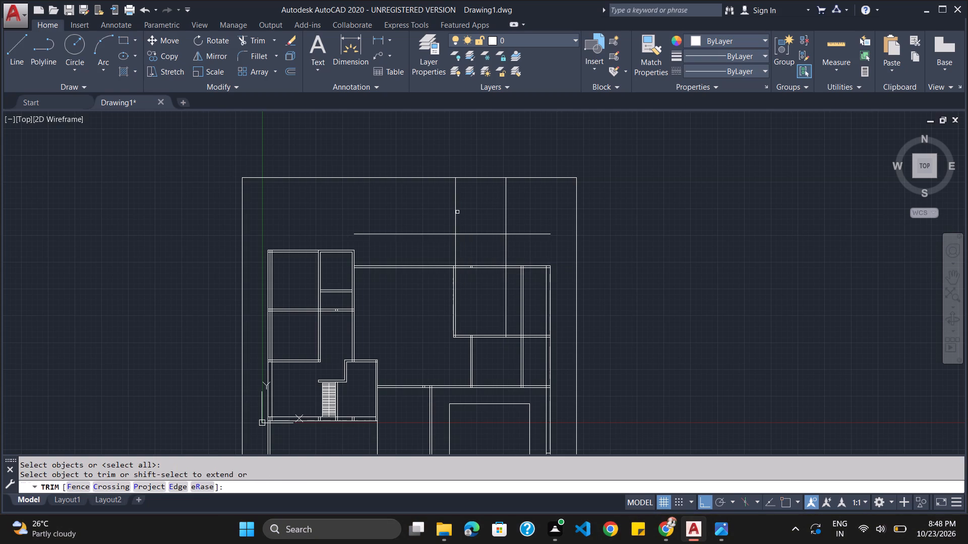
click(457, 212)
click(455, 213)
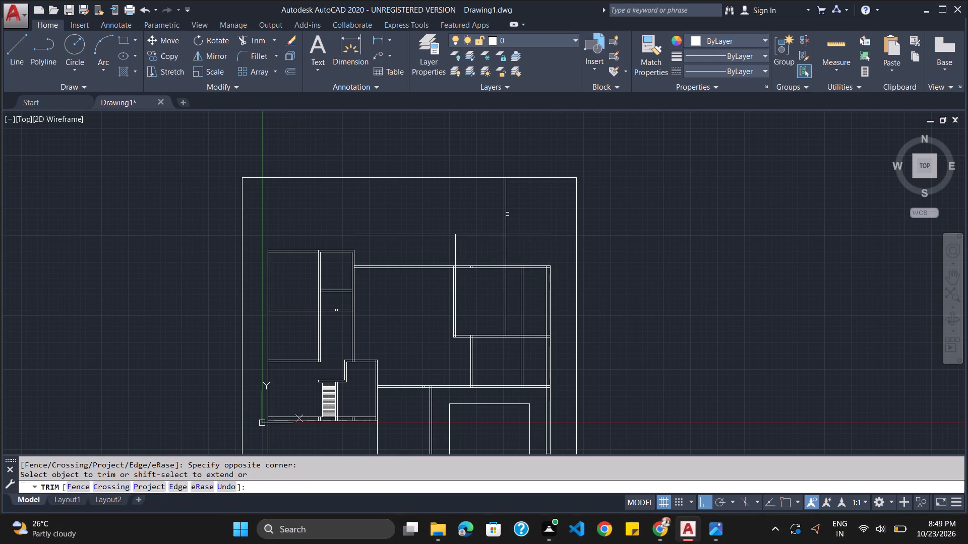
click(505, 215)
click(528, 234)
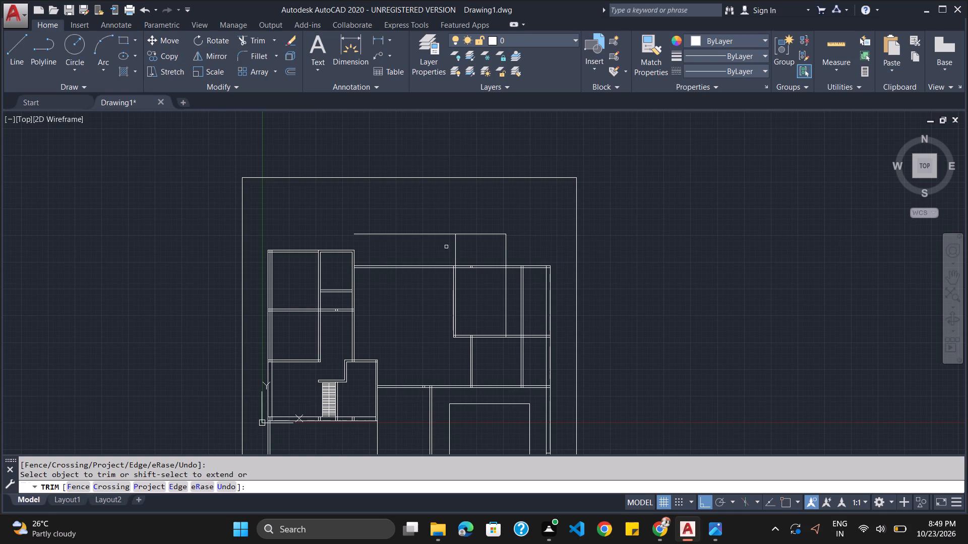
click(431, 235)
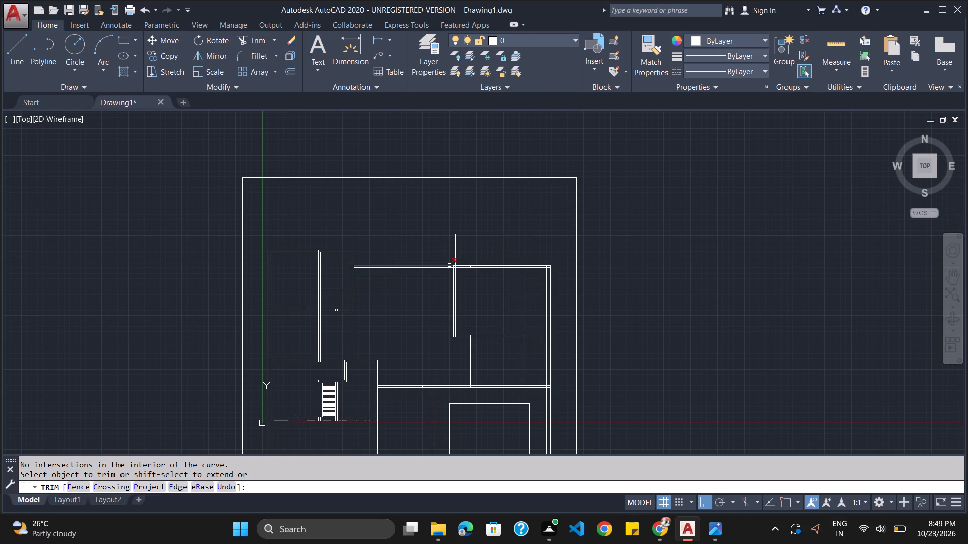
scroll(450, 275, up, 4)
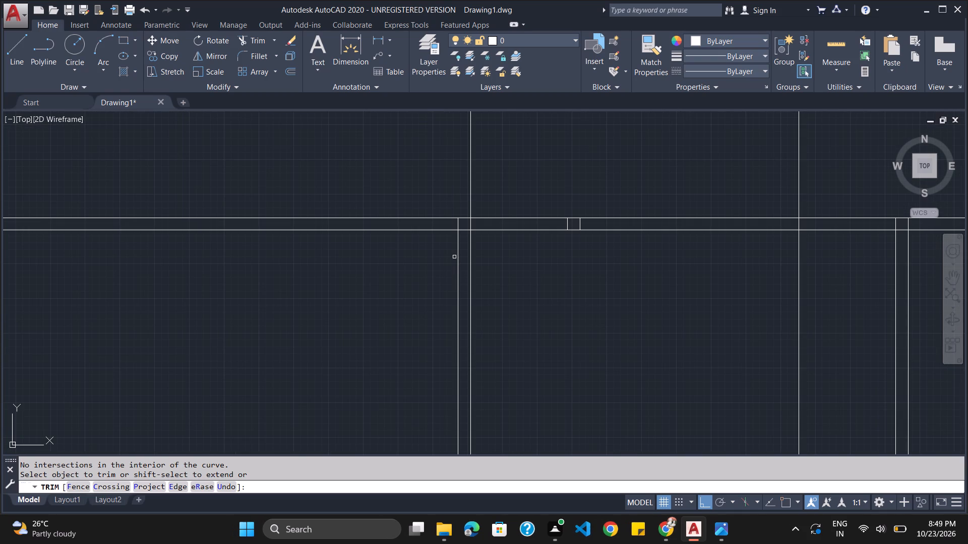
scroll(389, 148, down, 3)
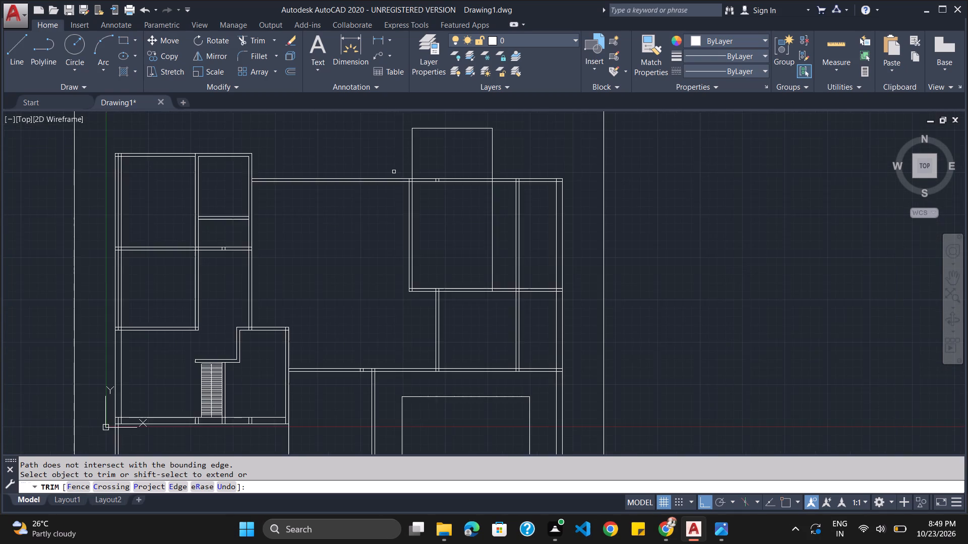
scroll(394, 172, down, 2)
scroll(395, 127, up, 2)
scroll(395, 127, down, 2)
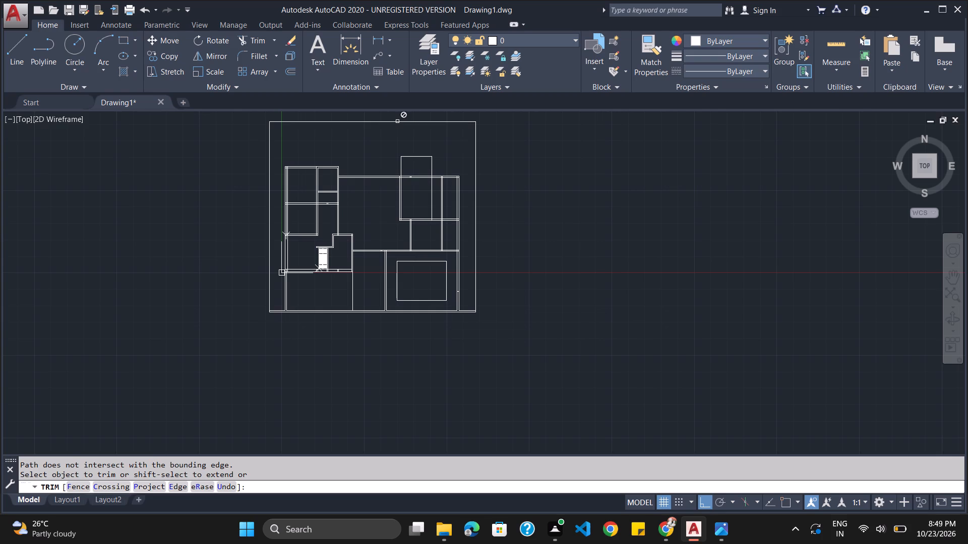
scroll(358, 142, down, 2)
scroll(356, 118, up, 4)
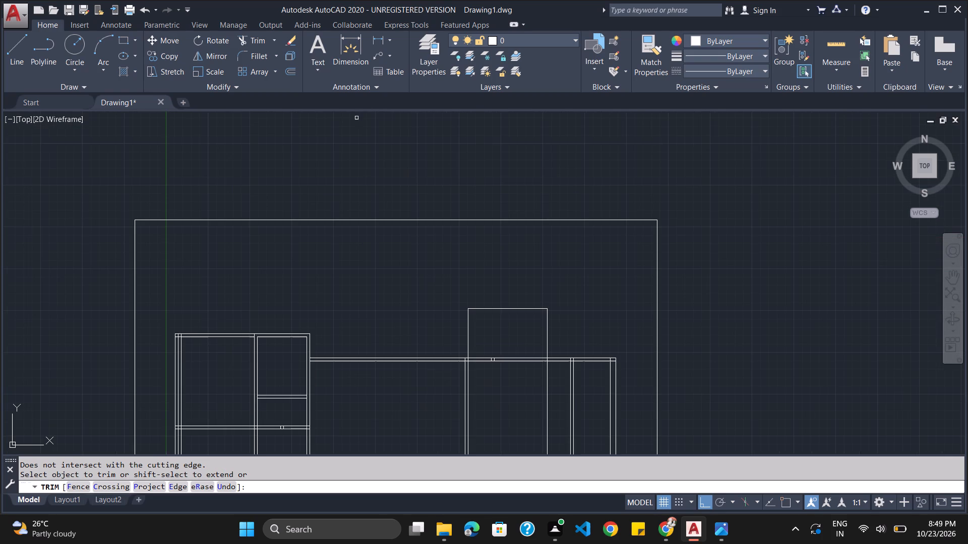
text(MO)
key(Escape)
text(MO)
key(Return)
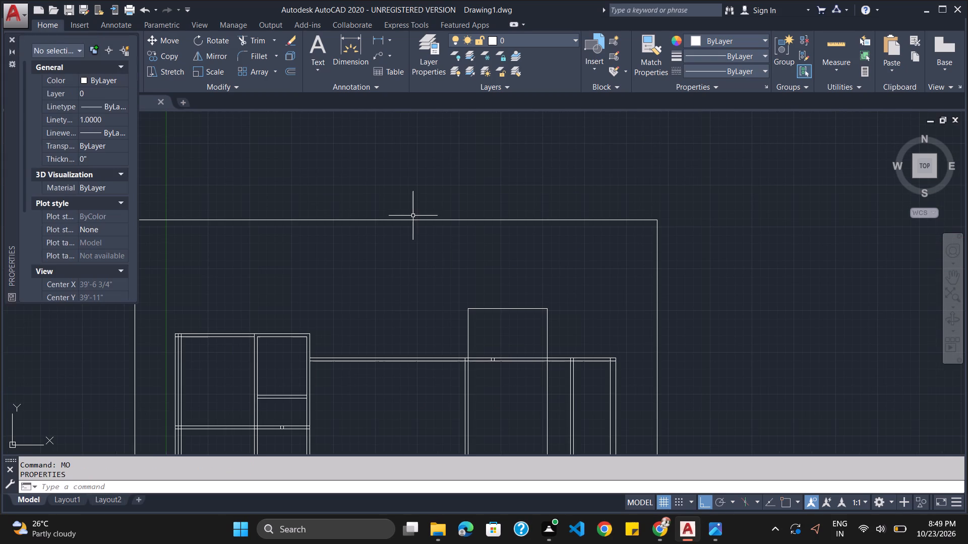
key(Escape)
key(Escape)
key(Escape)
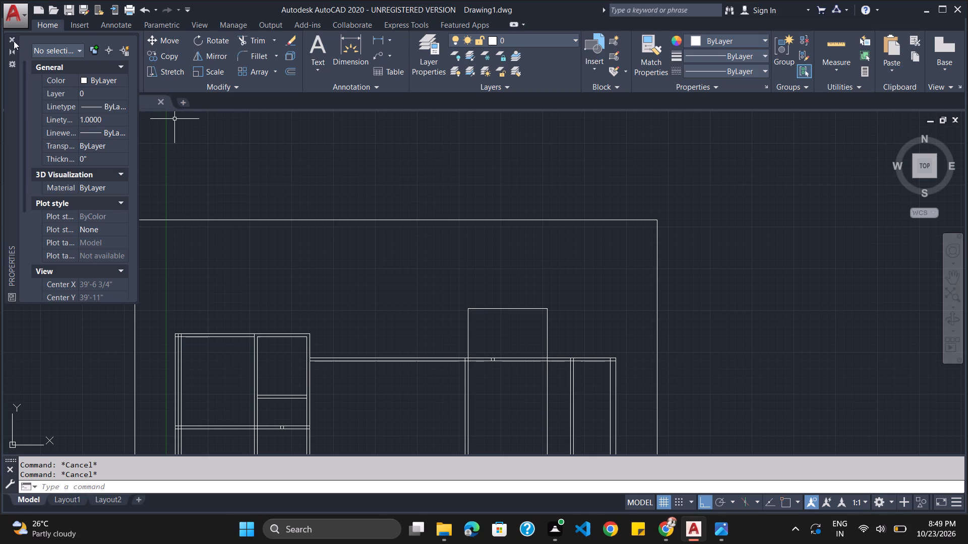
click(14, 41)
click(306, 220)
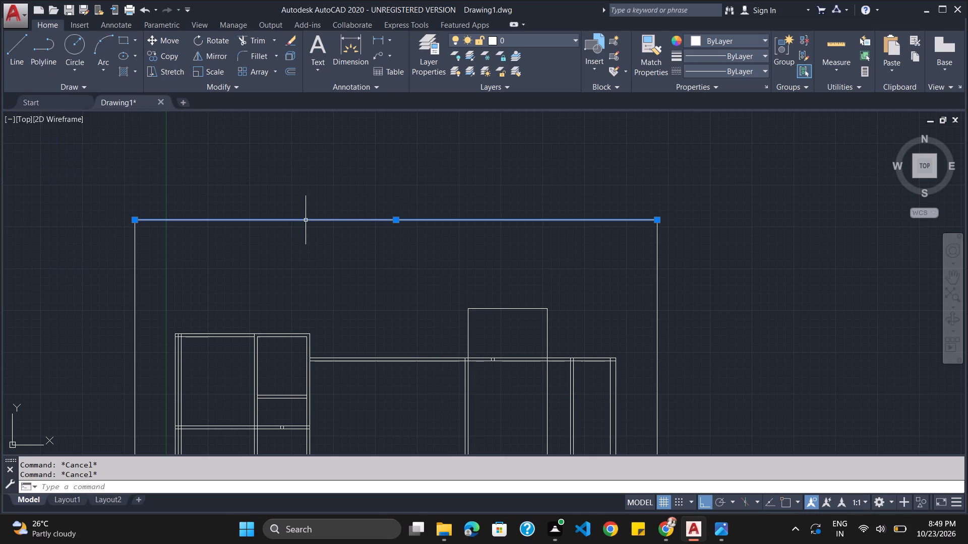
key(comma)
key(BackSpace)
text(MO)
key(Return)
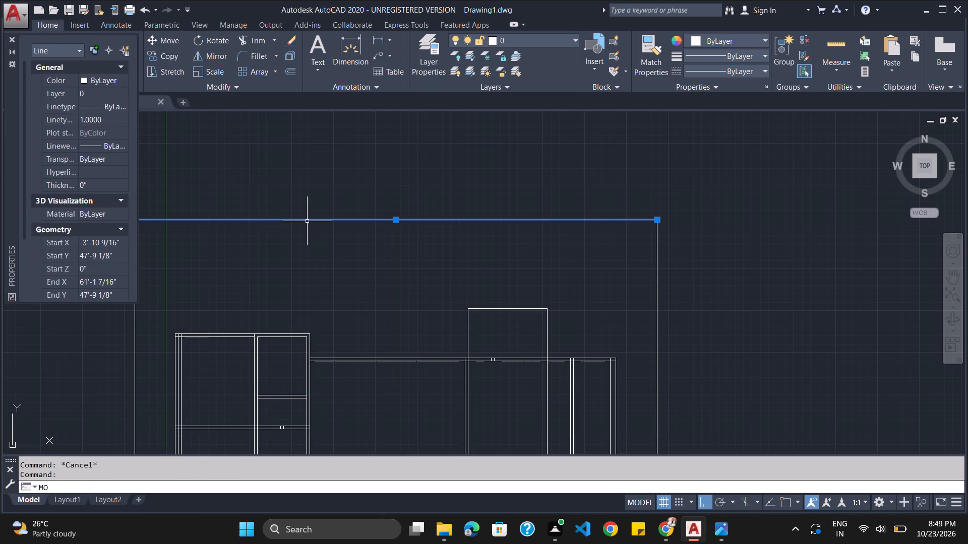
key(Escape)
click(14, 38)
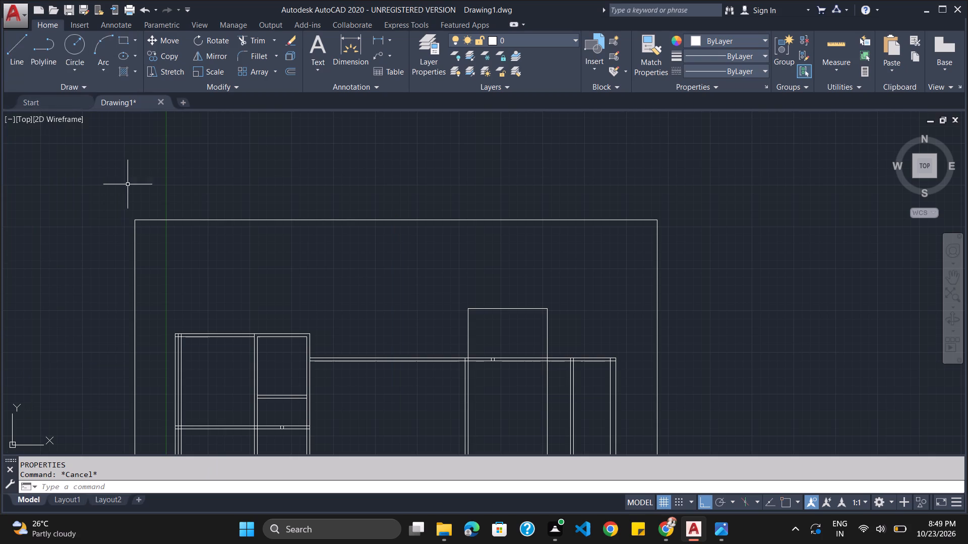
Move the back site boundary line straight down to just above the deck's top edge, checking loooong plan.png for its position.
key(m)
key(o)
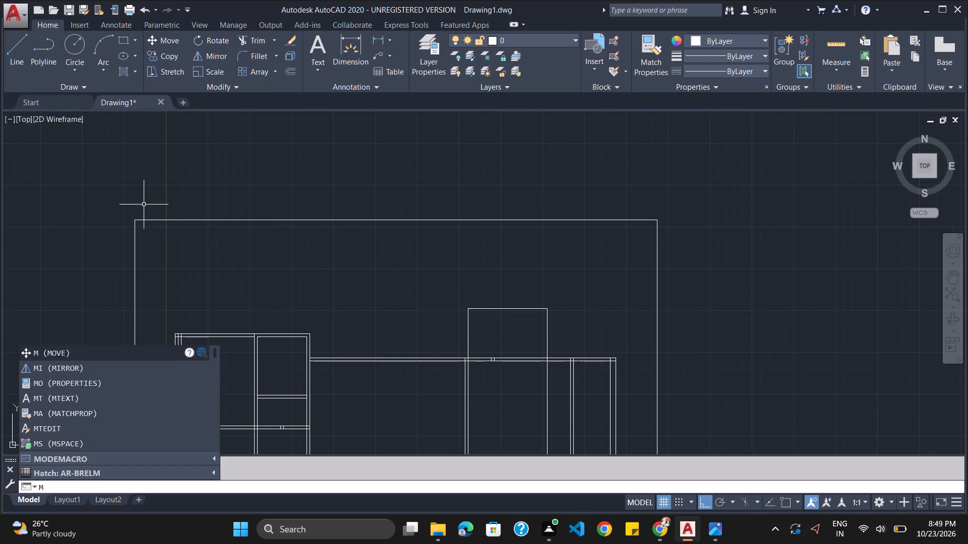
key(Down)
key(Return)
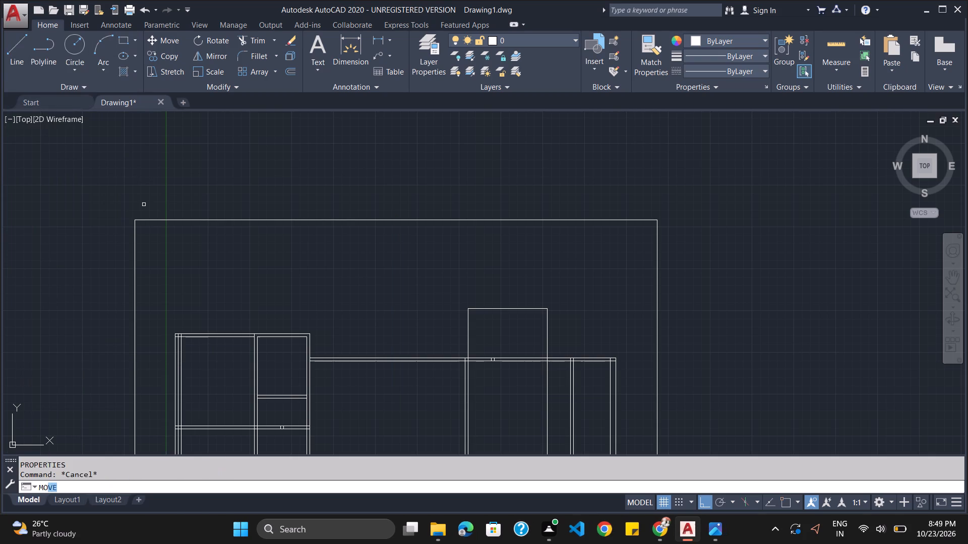
click(194, 219)
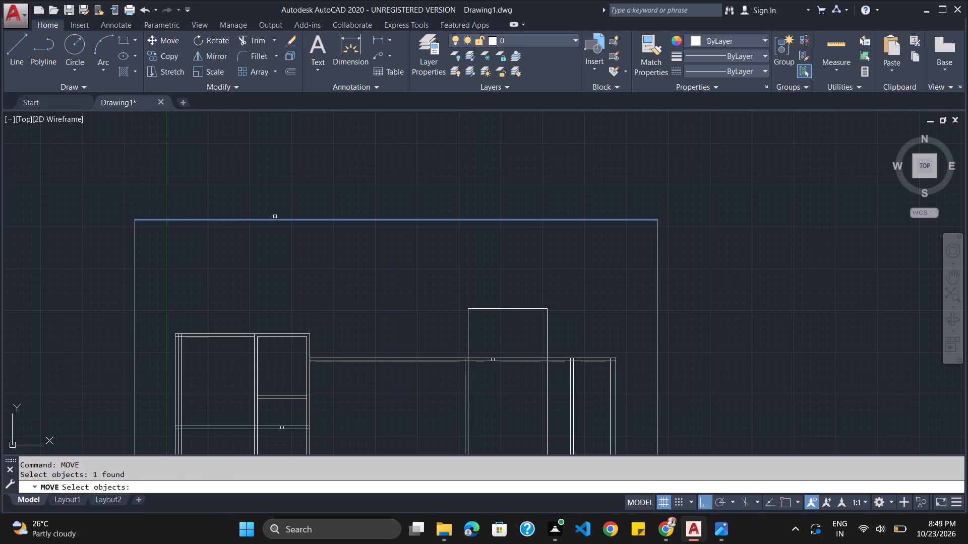
key(Return)
click(277, 219)
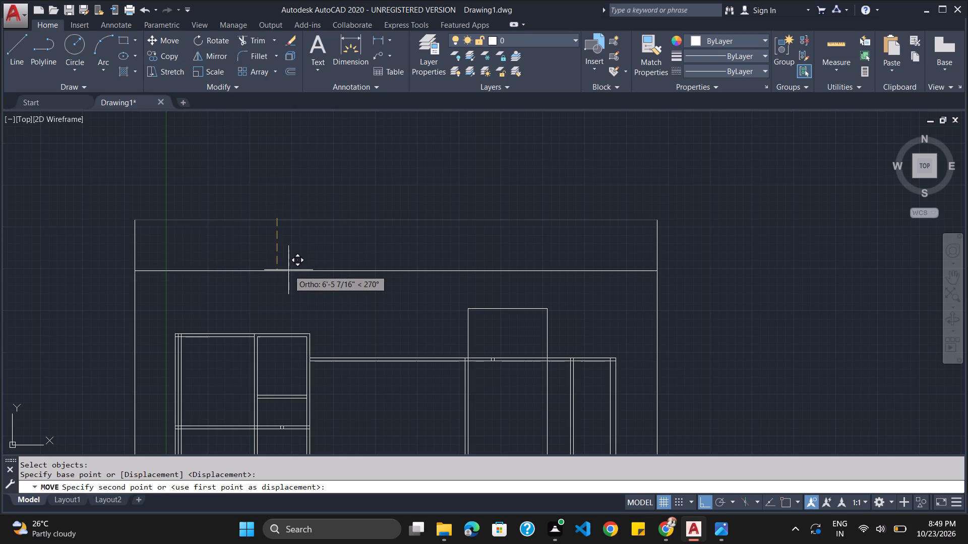
key(alt+Tab)
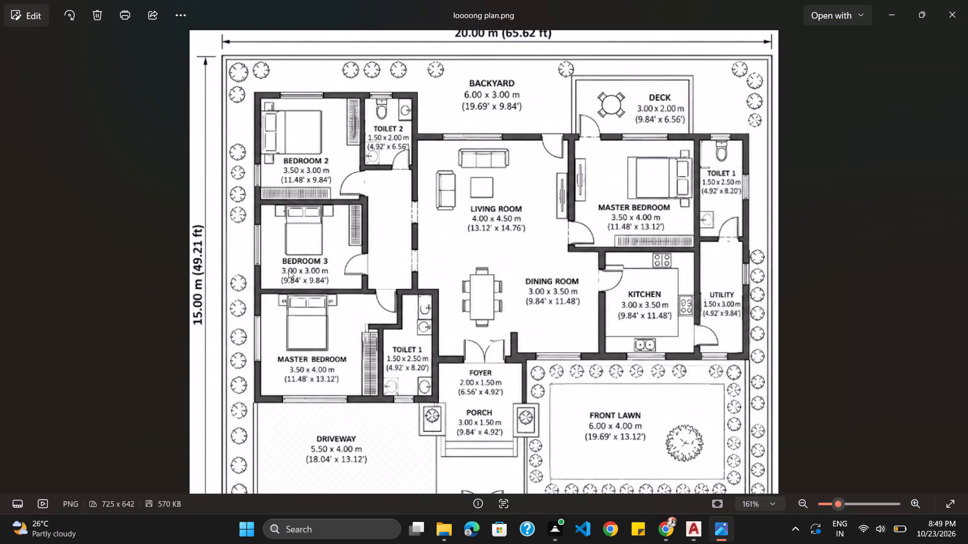
key(alt+Tab)
click(288, 277)
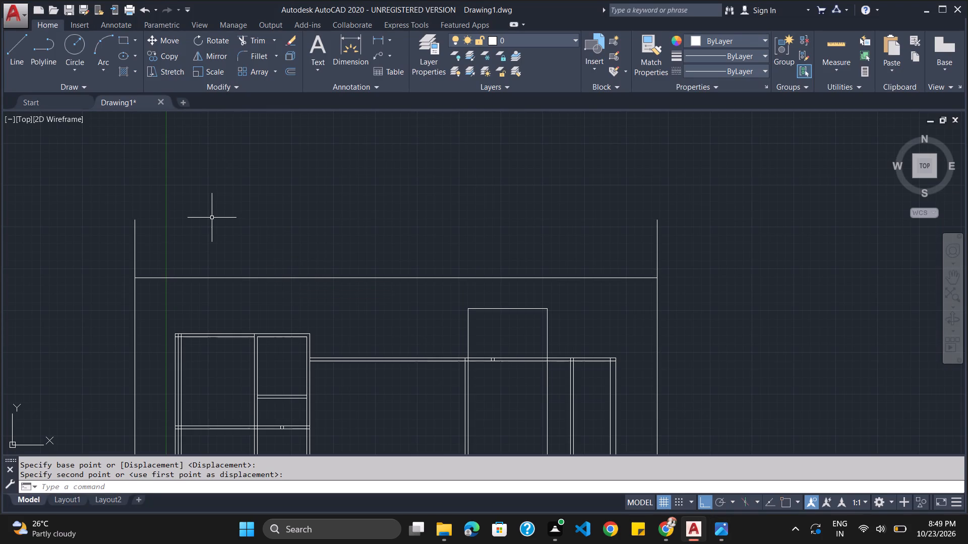
Trim the left and right site boundary lines where they stick out above the moved back boundary.
key(Escape)
text(TRE)
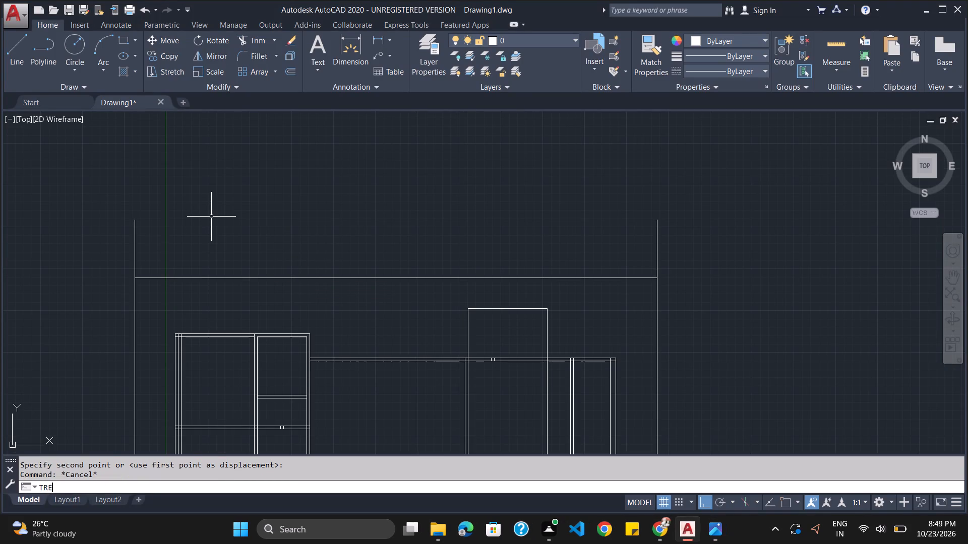
key(BackSpace)
text(IM)
key(Return)
key(Return)
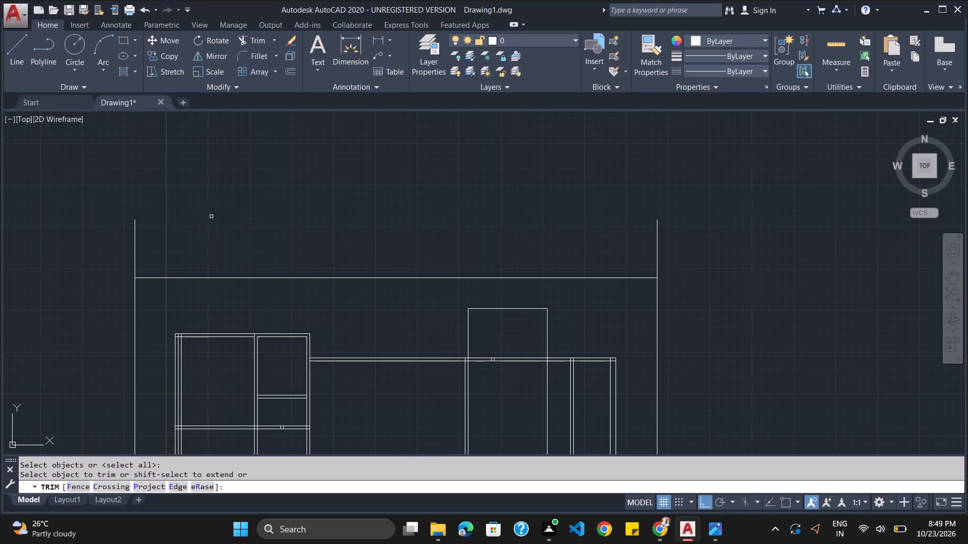
click(134, 253)
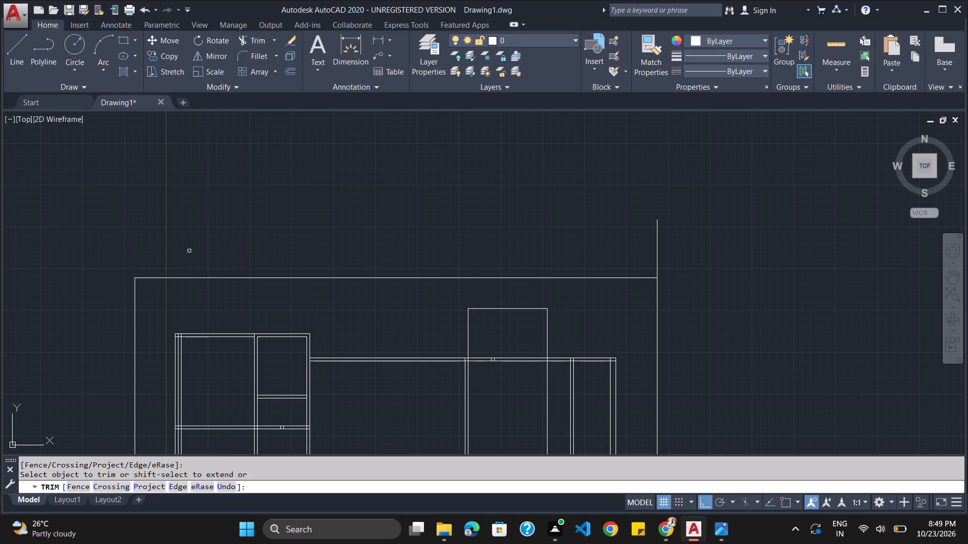
click(656, 251)
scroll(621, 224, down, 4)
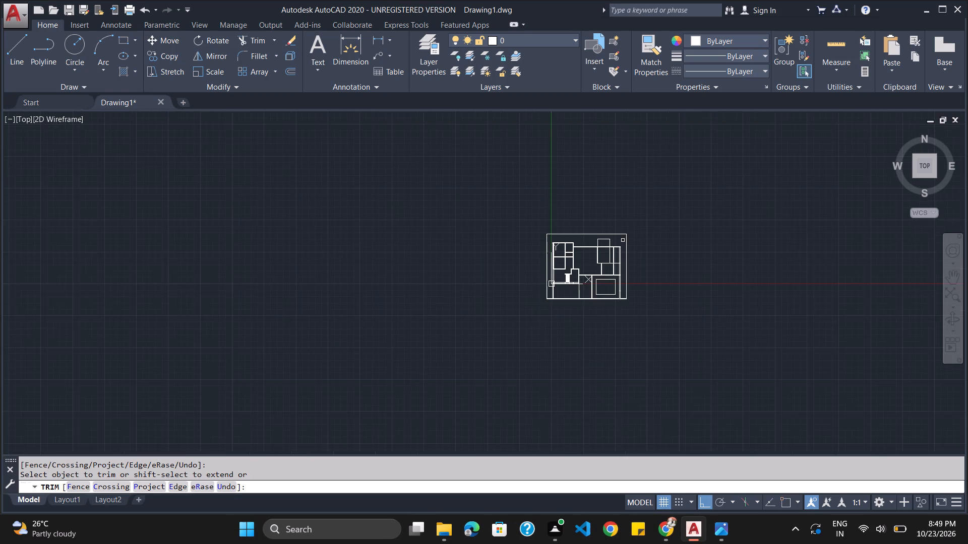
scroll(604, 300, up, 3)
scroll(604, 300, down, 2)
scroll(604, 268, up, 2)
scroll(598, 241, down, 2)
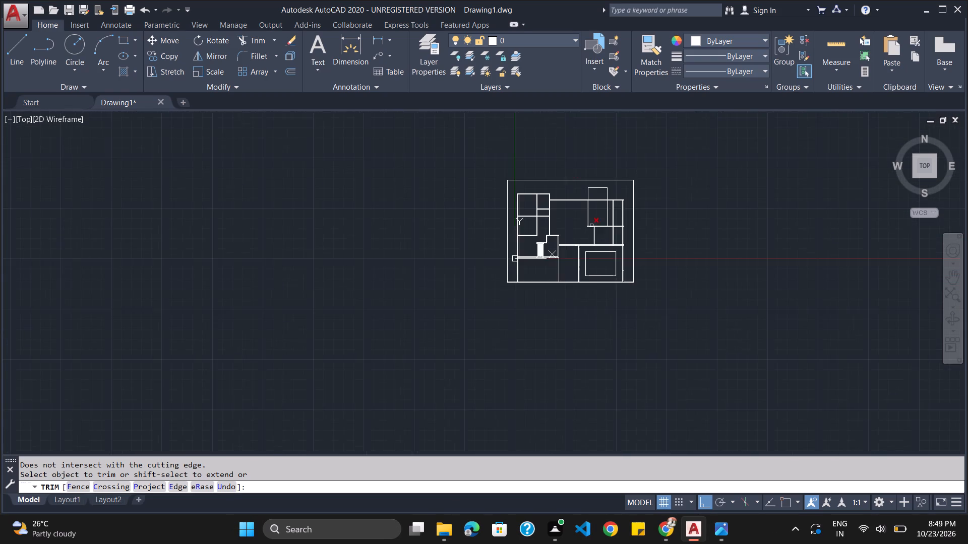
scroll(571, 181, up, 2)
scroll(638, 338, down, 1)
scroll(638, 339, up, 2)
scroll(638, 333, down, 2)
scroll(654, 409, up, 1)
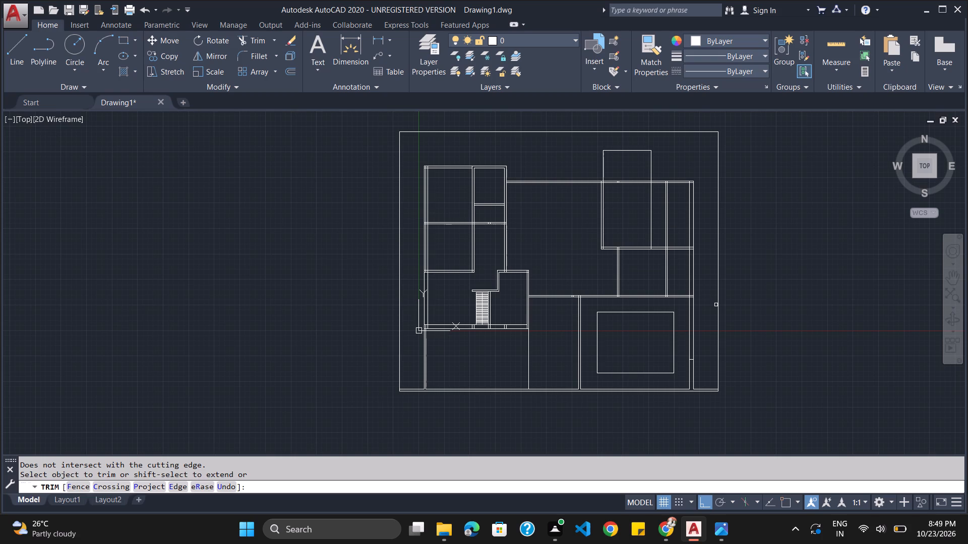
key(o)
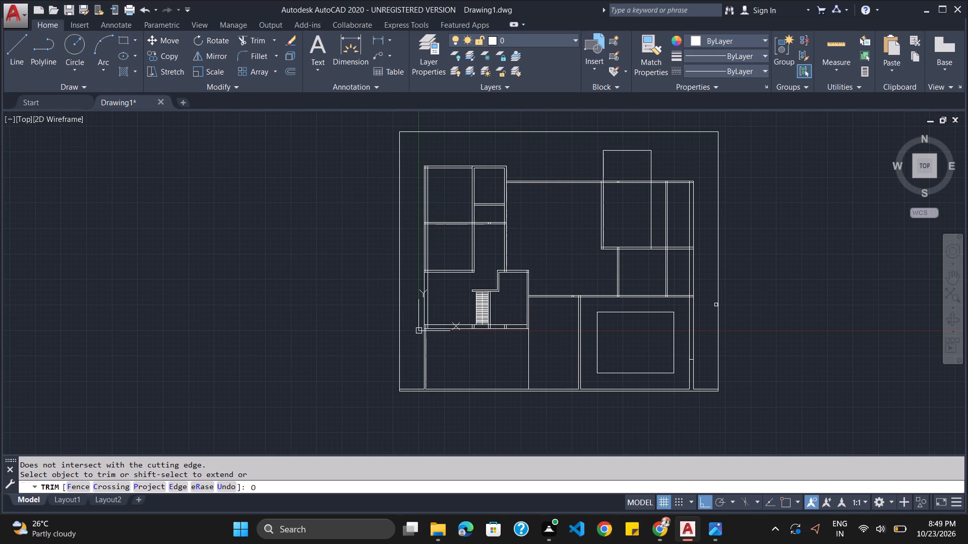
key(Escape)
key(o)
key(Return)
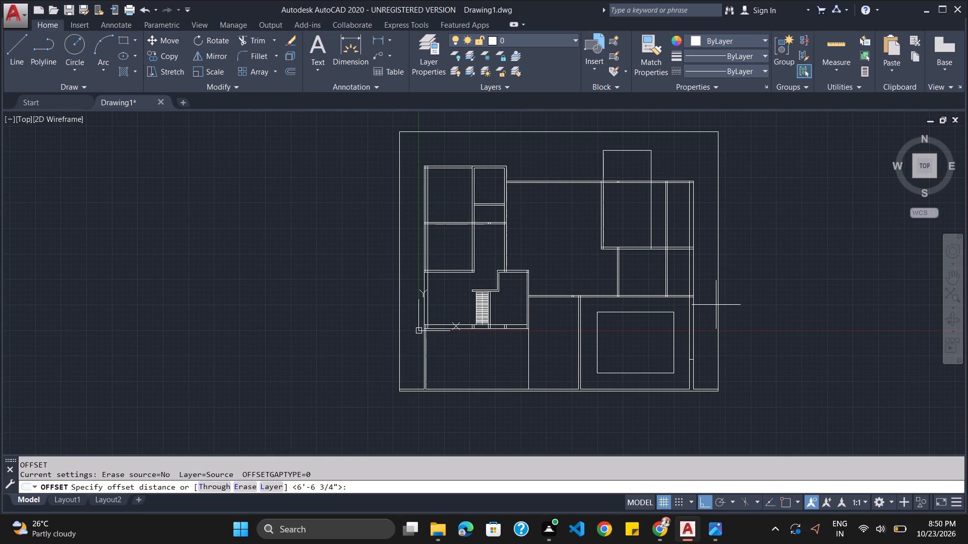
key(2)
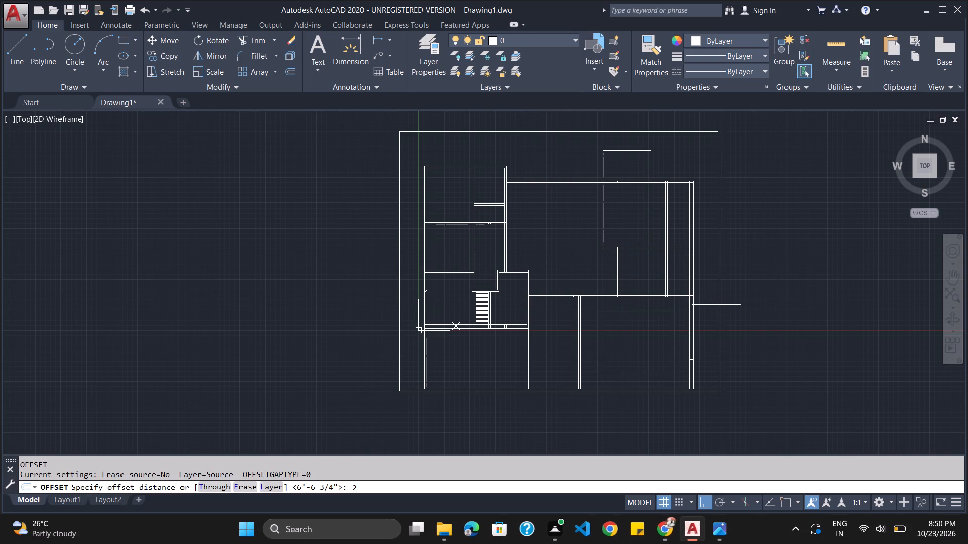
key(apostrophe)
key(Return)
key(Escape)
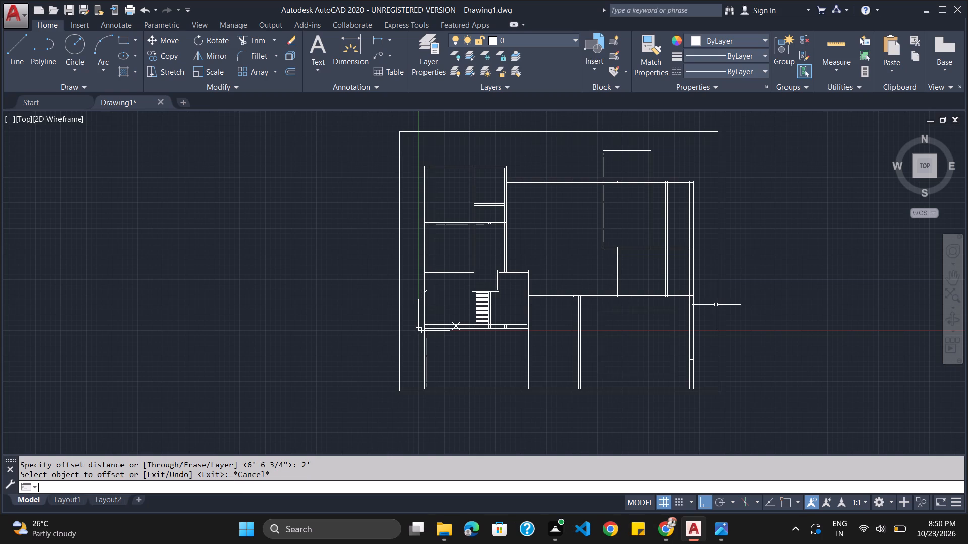
Offset the right, back and left site boundary lines 4.5" inward to give the boundary wall its thickness.
key(o)
key(Return)
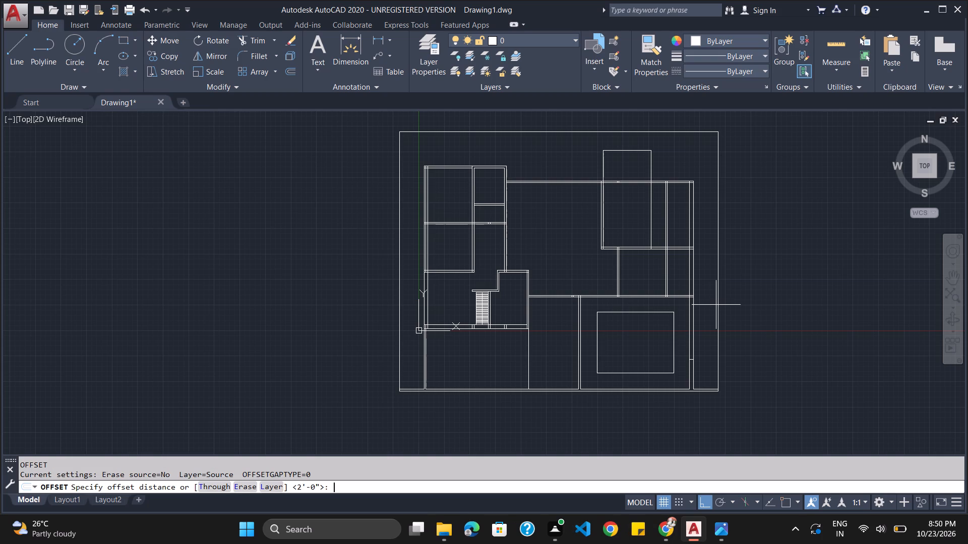
text(4.5")
key(Return)
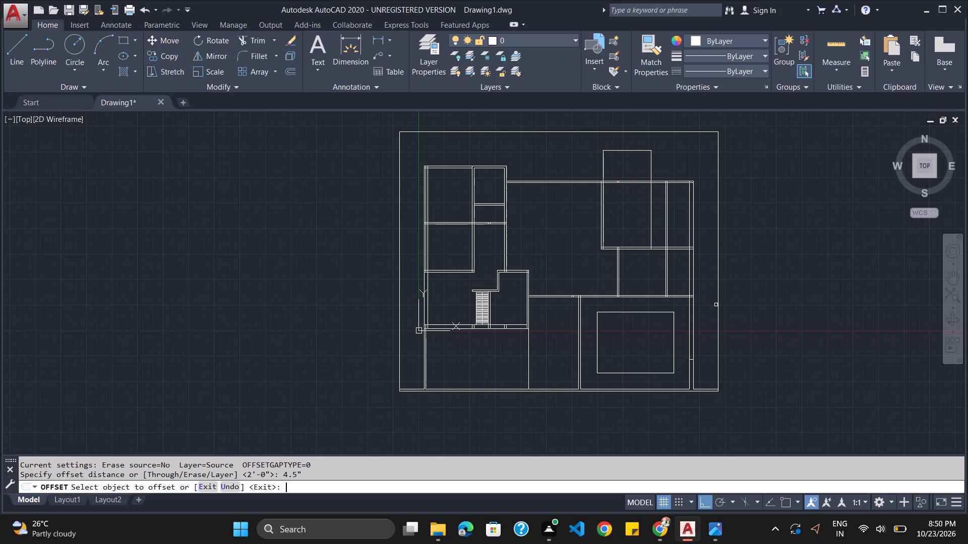
click(718, 302)
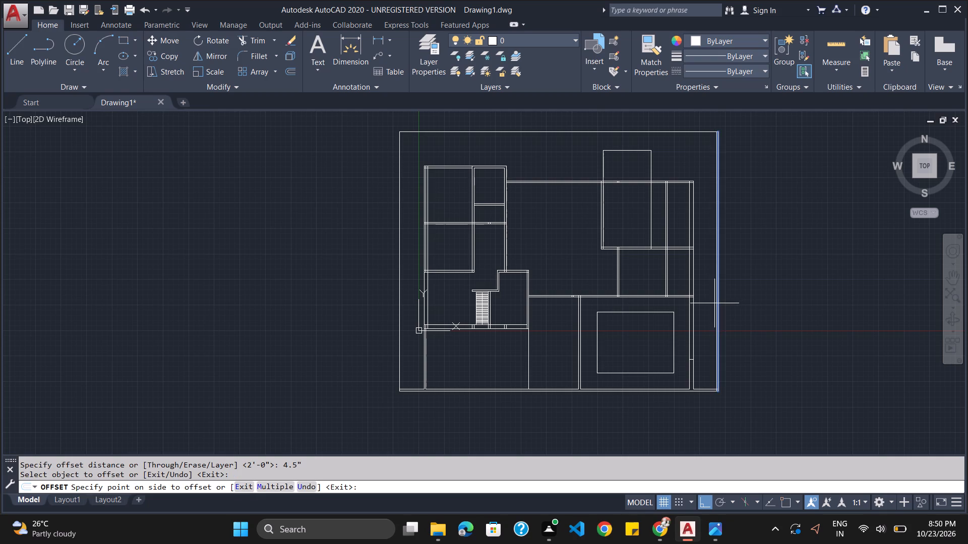
click(711, 304)
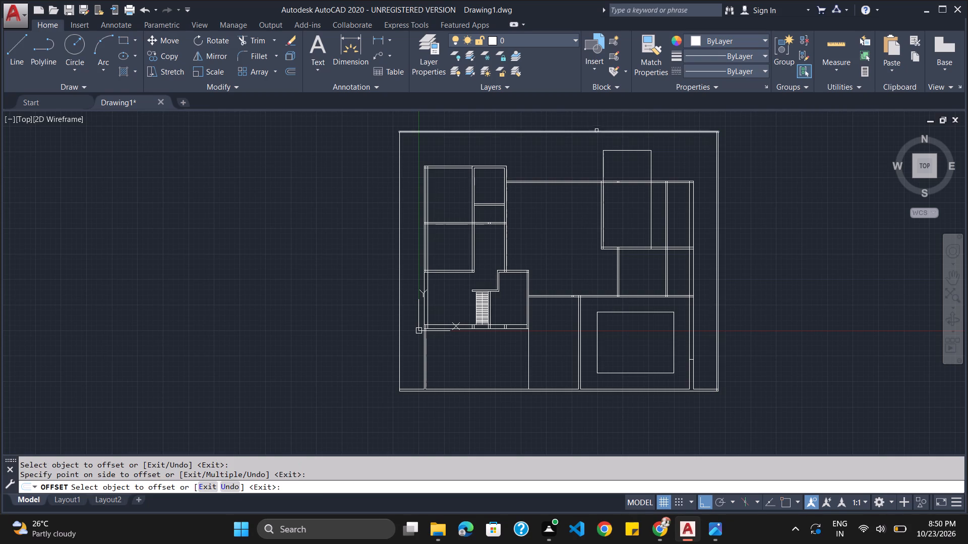
click(596, 131)
click(599, 140)
click(399, 172)
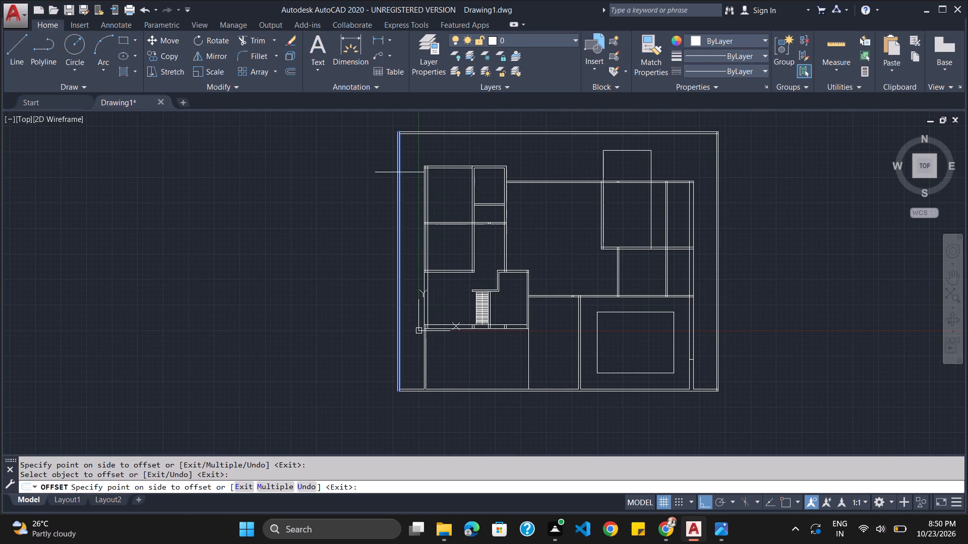
click(415, 172)
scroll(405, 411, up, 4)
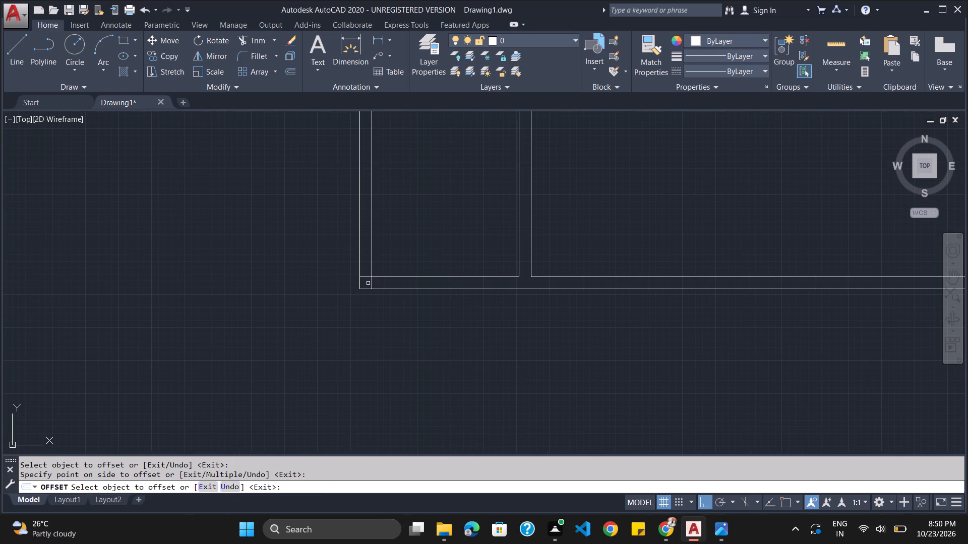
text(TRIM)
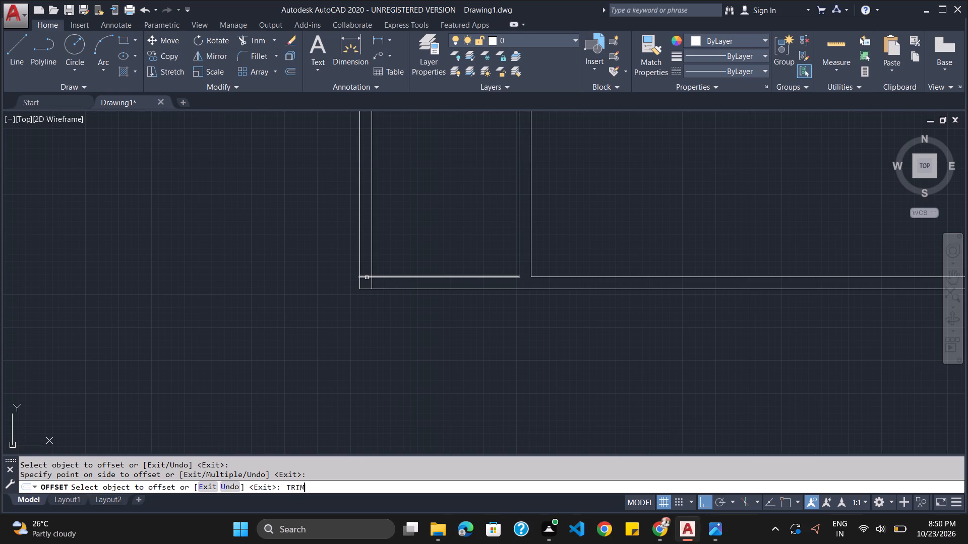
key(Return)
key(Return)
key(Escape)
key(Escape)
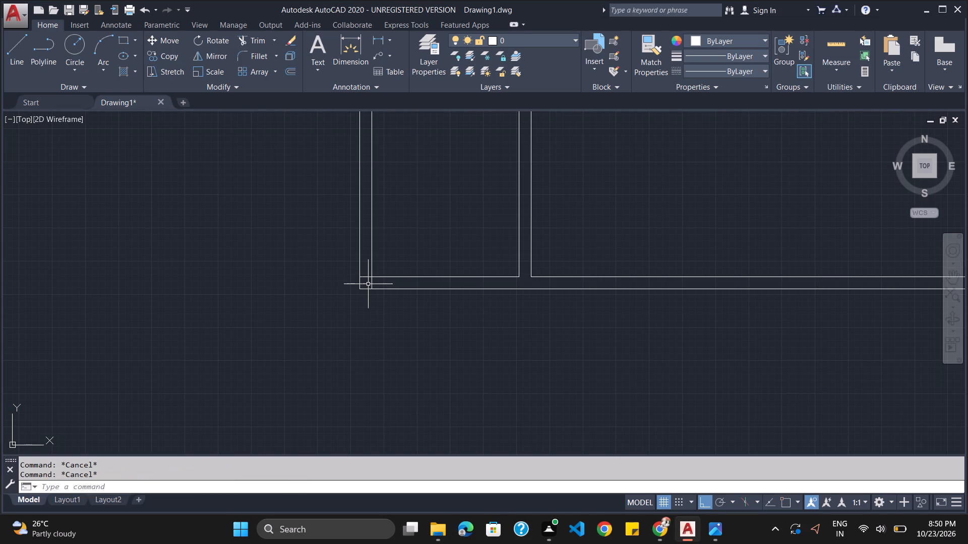
Trim the overlapping inner line ends at the front-left and front-right corners of the boundary wall.
text(TRIM)
key(Return)
key(Return)
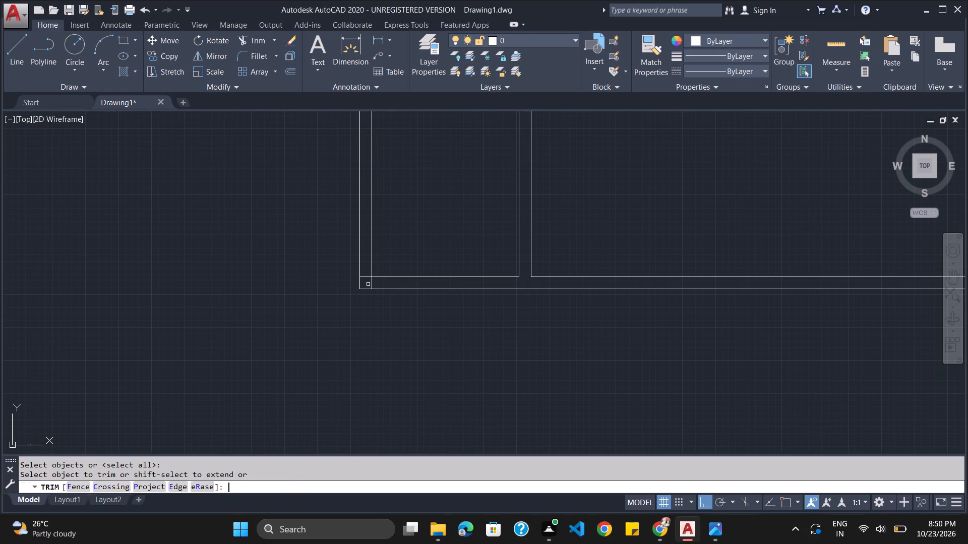
click(367, 277)
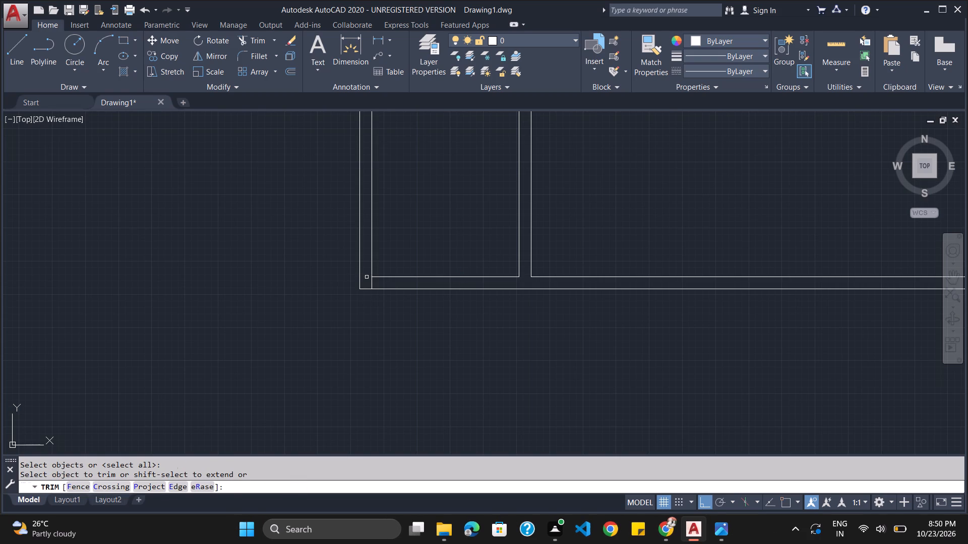
click(373, 283)
scroll(420, 291, down, 5)
scroll(647, 284, up, 5)
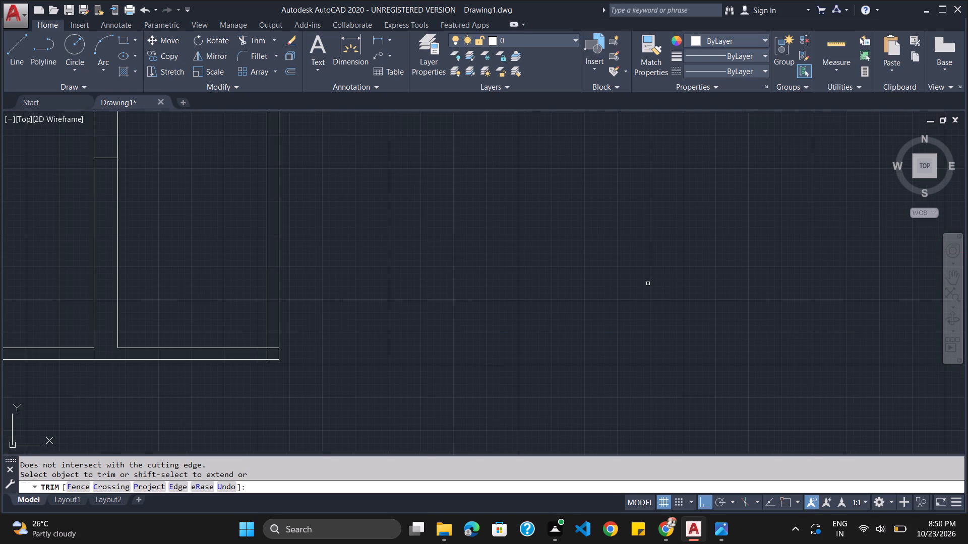
click(266, 355)
click(270, 349)
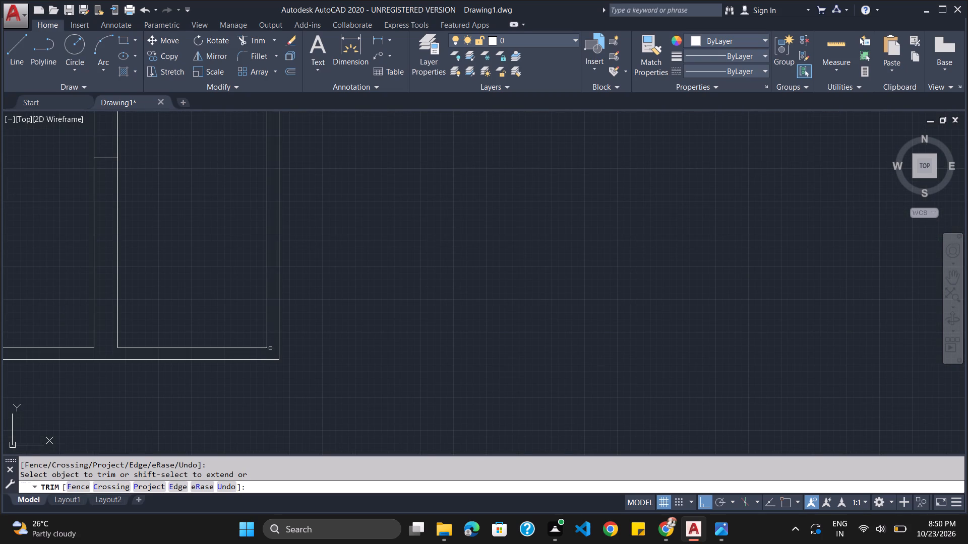
Trim the overlapping inner line ends at the back-right and back-left corners of the boundary wall.
scroll(270, 349, down, 4)
scroll(251, 257, down, 3)
scroll(241, 165, up, 5)
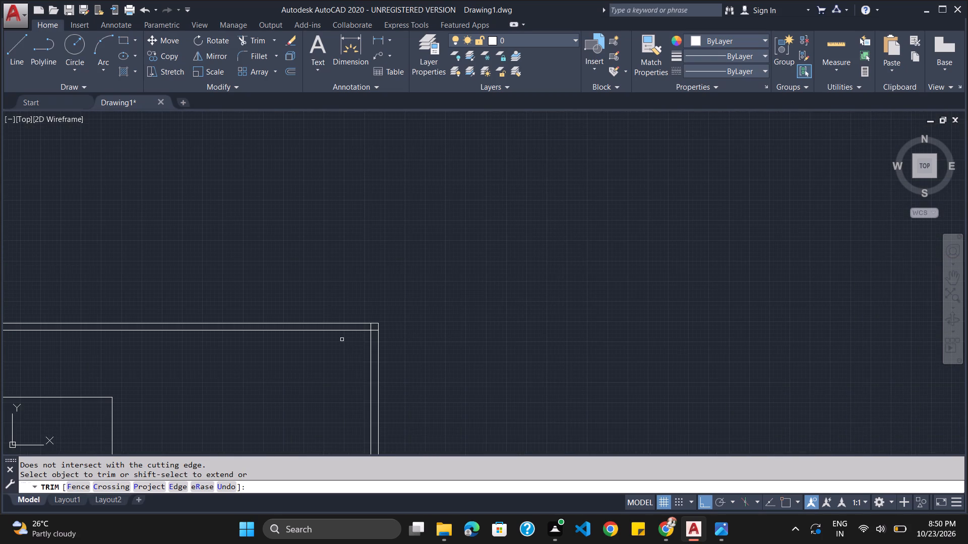
scroll(362, 357, up, 3)
click(413, 247)
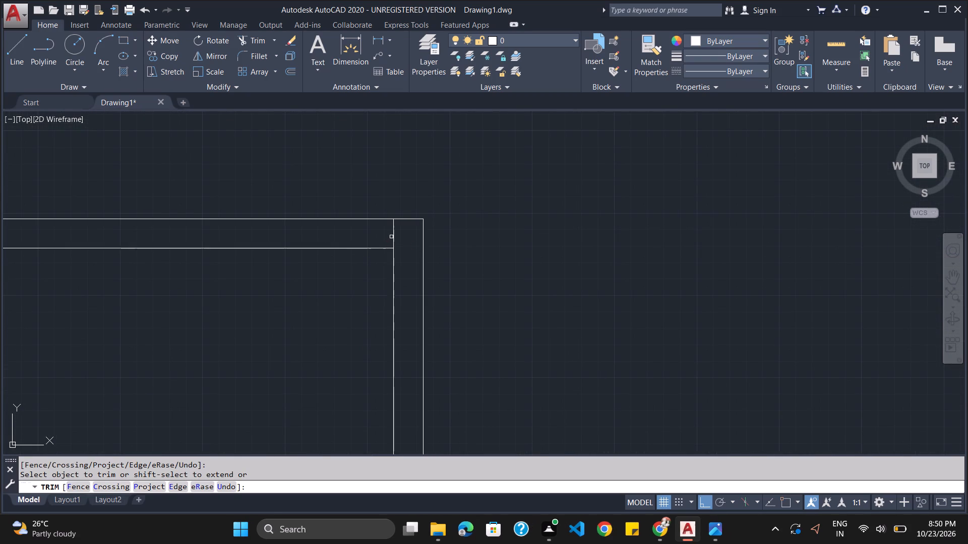
click(391, 237)
scroll(315, 248, down, 5)
scroll(222, 260, down, 5)
scroll(140, 265, up, 5)
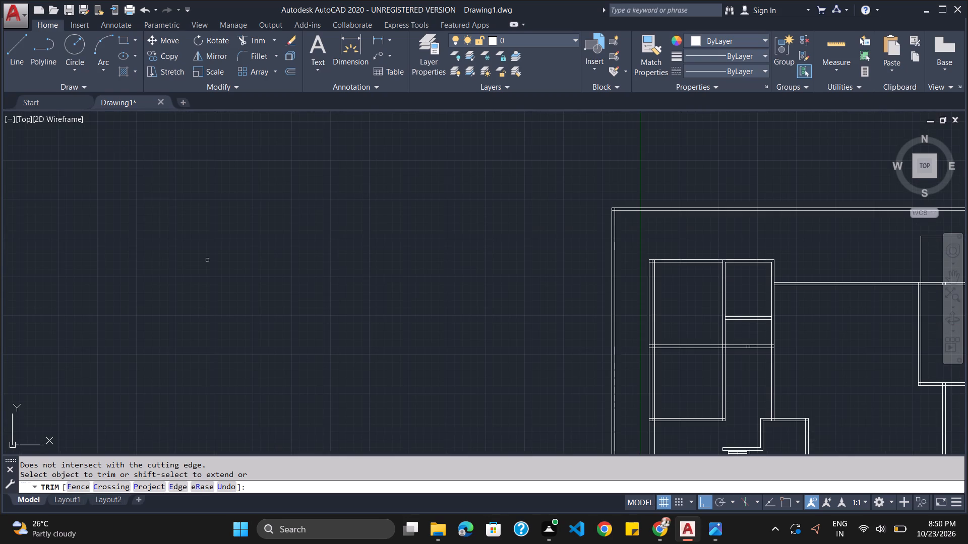
scroll(615, 205, up, 3)
click(615, 220)
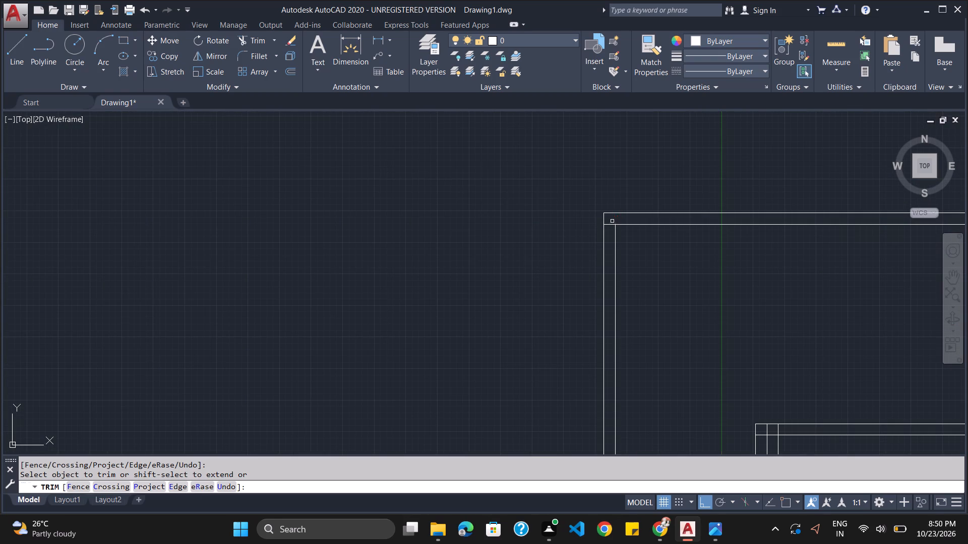
click(611, 223)
Look over the whole drafted plan and compare it with the full layout in loooong plan.png.
scroll(611, 222, down, 9)
scroll(671, 265, up, 4)
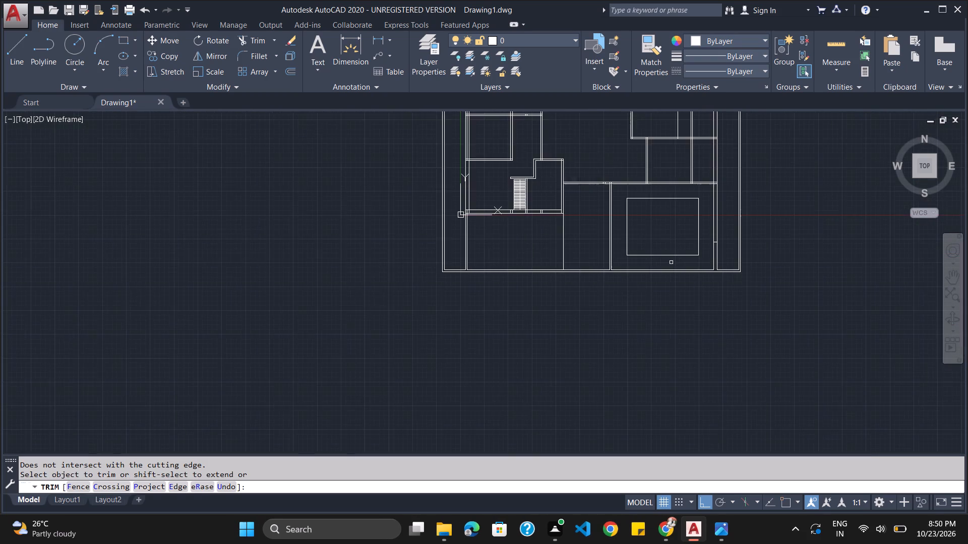
scroll(655, 161, down, 4)
scroll(657, 151, up, 5)
scroll(657, 151, down, 2)
scroll(654, 128, up, 2)
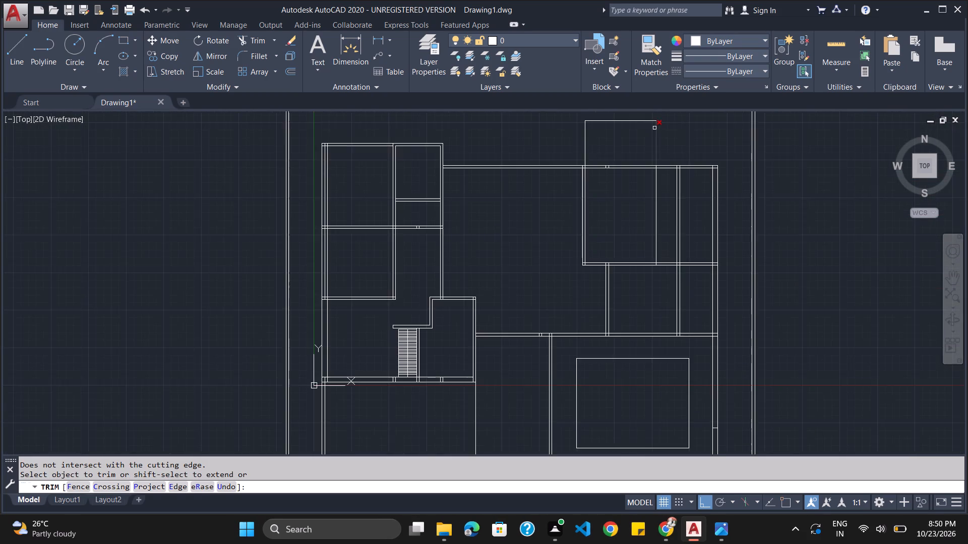
scroll(654, 128, down, 3)
scroll(653, 120, up, 4)
scroll(653, 130, down, 1)
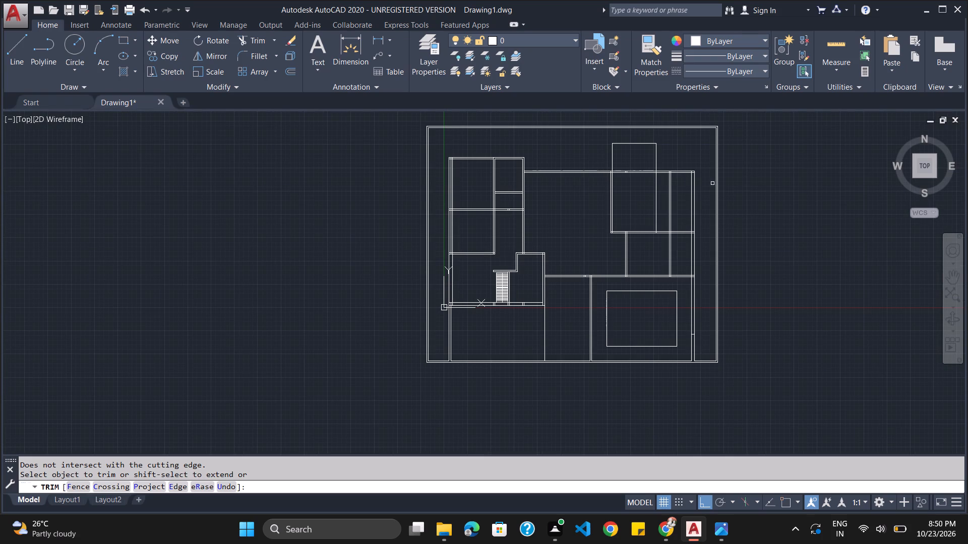
key(alt+Tab)
key(alt+Tab)
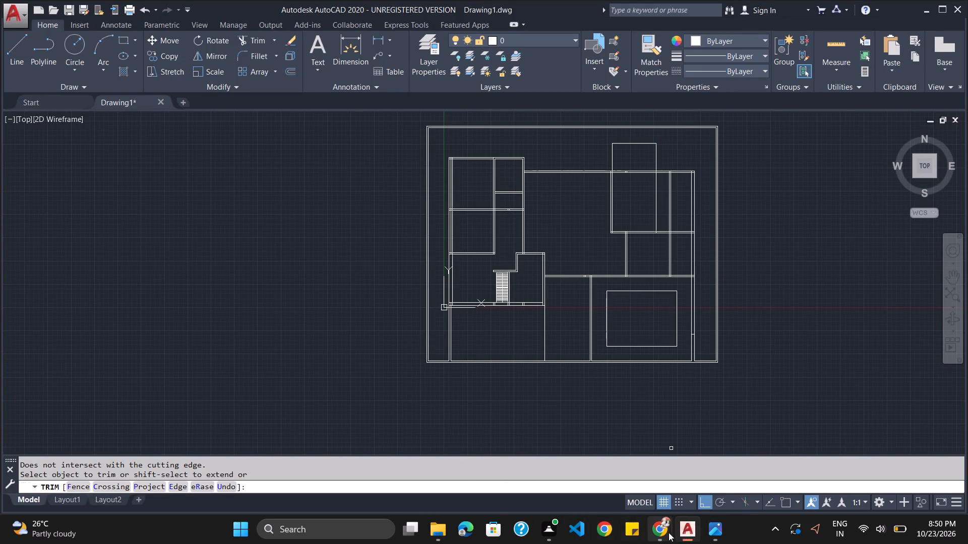
click(720, 530)
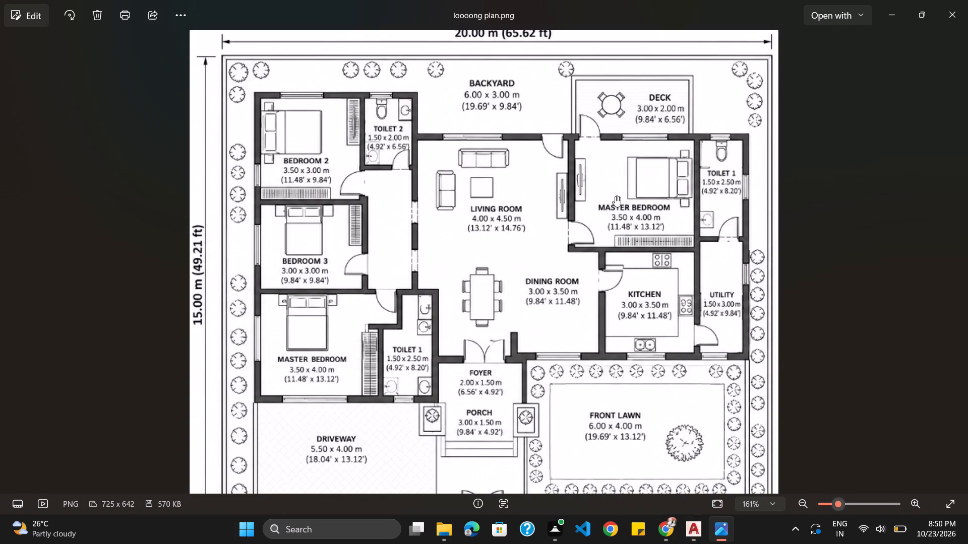
scroll(626, 269, down, 3)
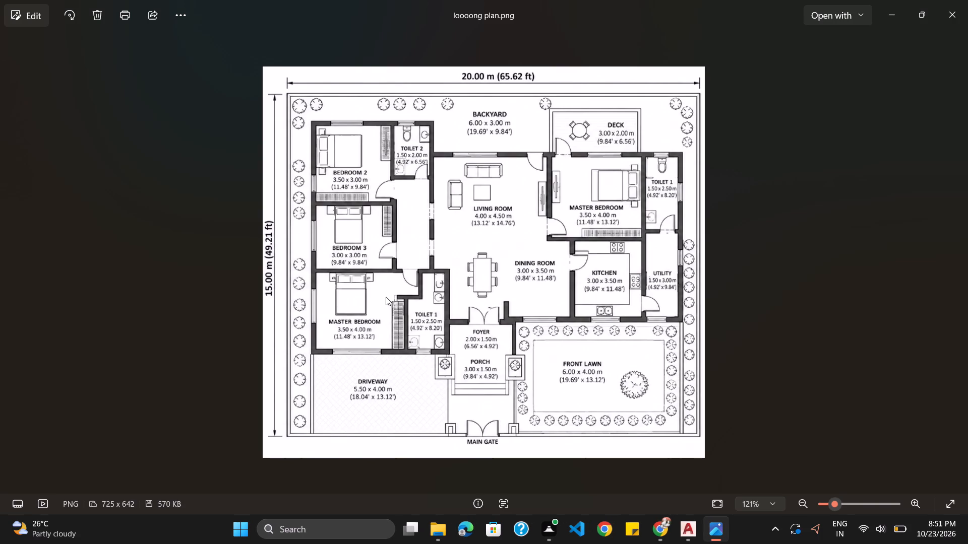
key(alt+Tab)
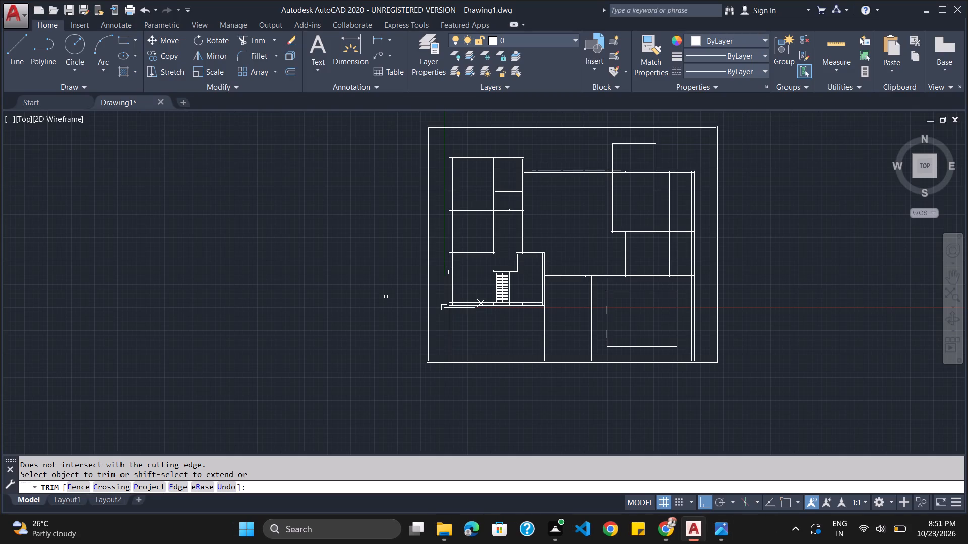
Bring up the tool palettes and look through the hatch, table, command, leader, draw, modify and light collections for usable plan elements.
key(ctrl+3)
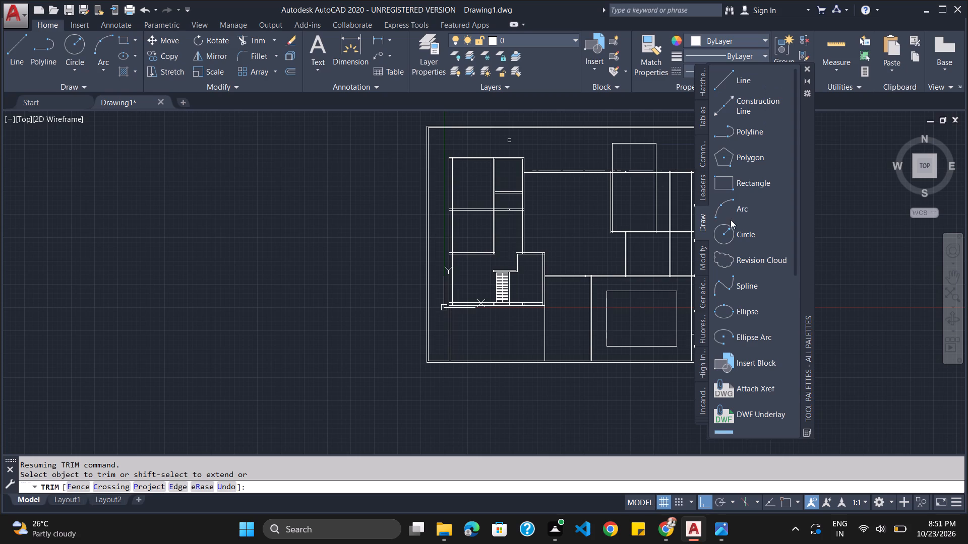
click(697, 195)
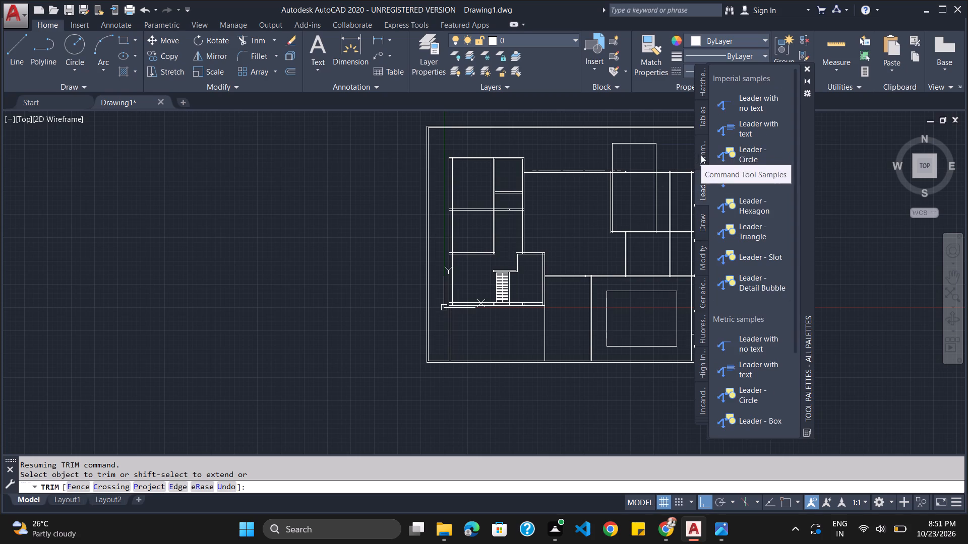
click(701, 155)
click(703, 126)
click(700, 87)
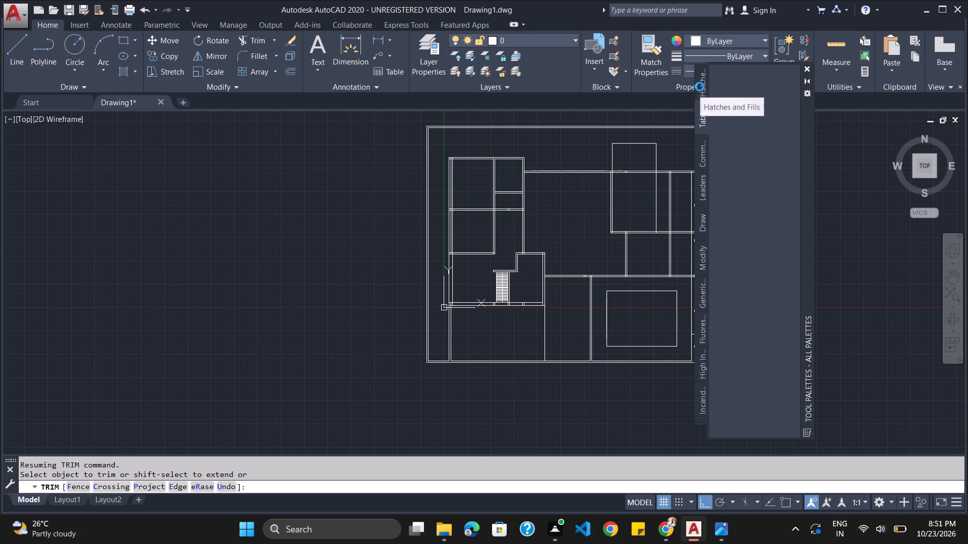
click(698, 232)
click(706, 254)
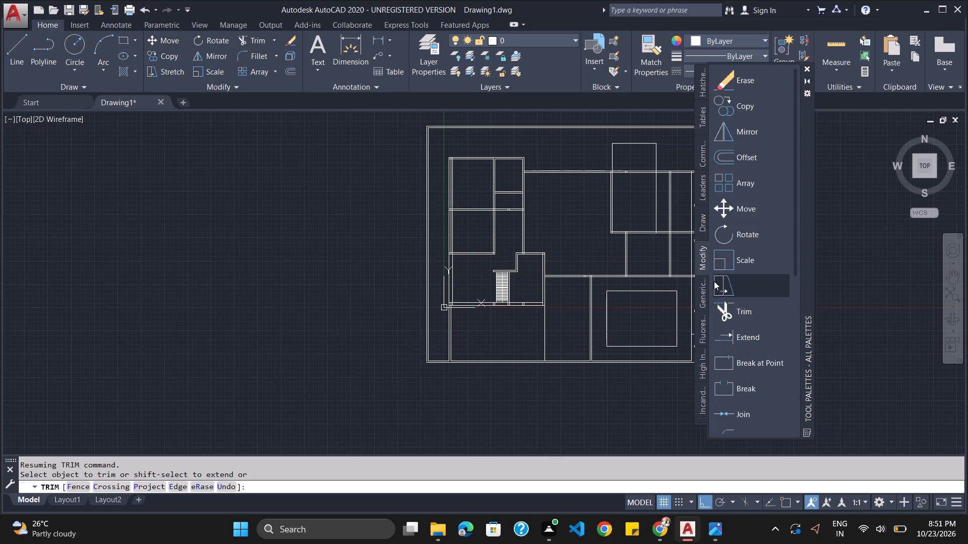
click(703, 295)
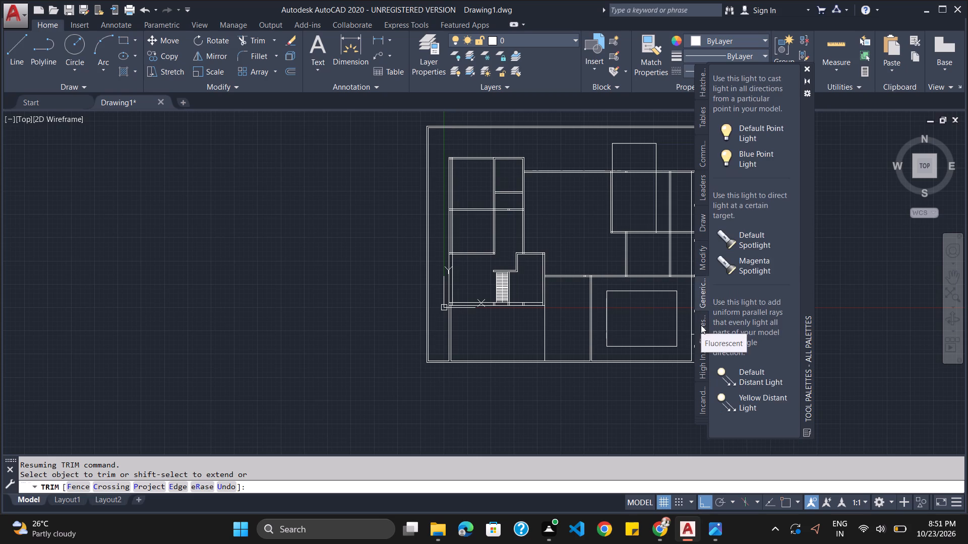
click(703, 324)
click(701, 283)
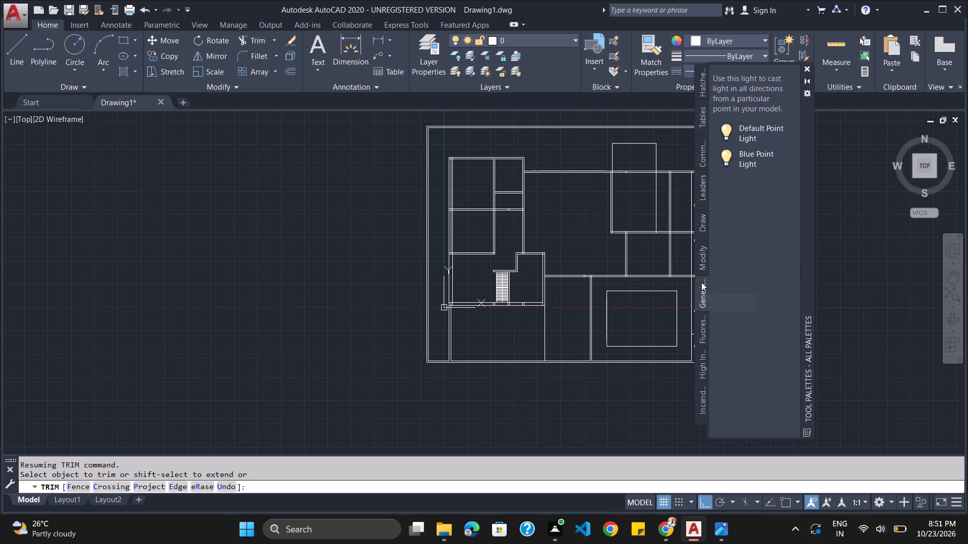
click(702, 263)
click(703, 223)
click(702, 196)
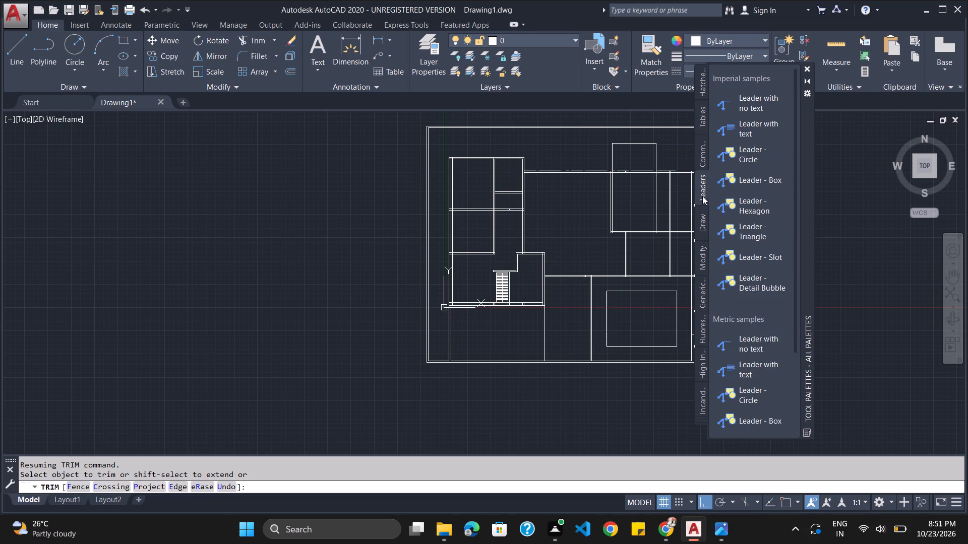
click(704, 155)
click(700, 121)
click(704, 85)
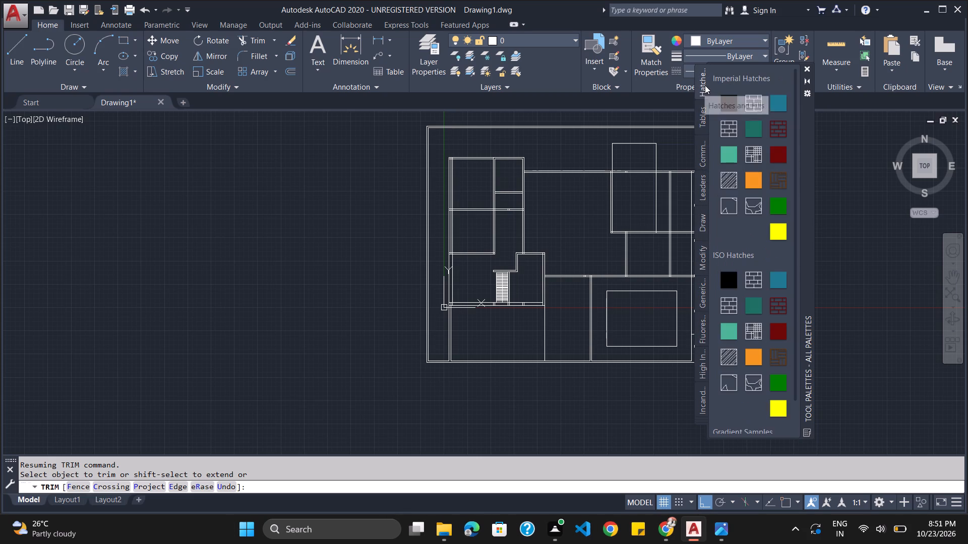
scroll(774, 182, up, 4)
scroll(703, 81, up, 5)
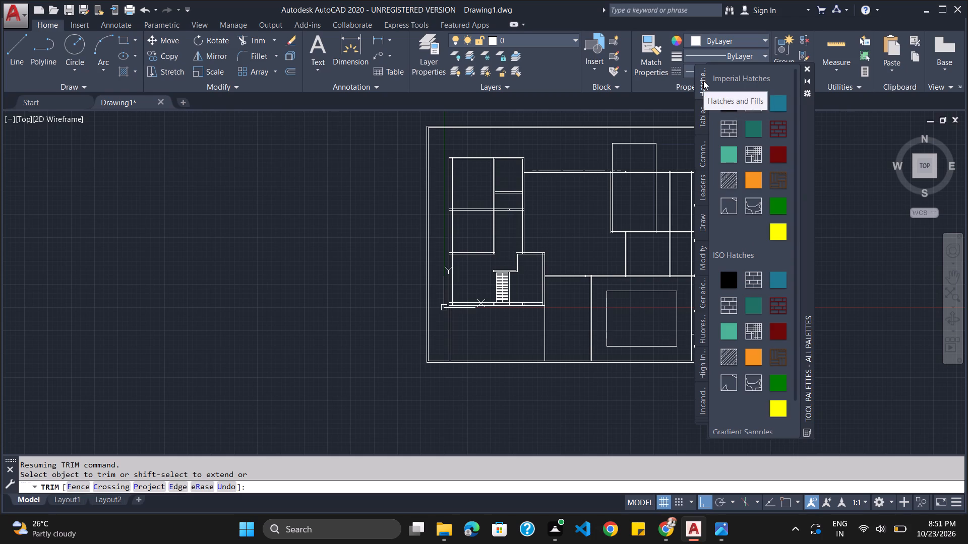
click(700, 187)
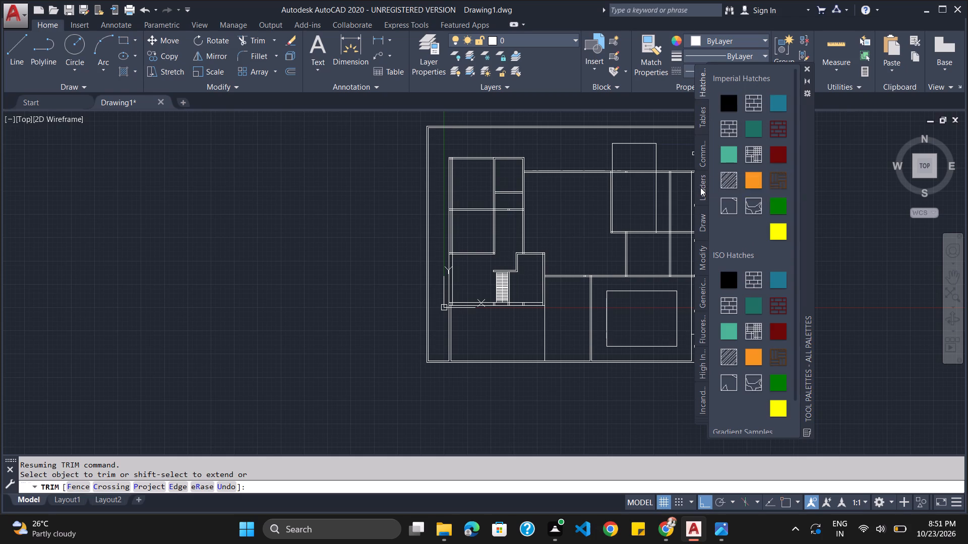
click(703, 228)
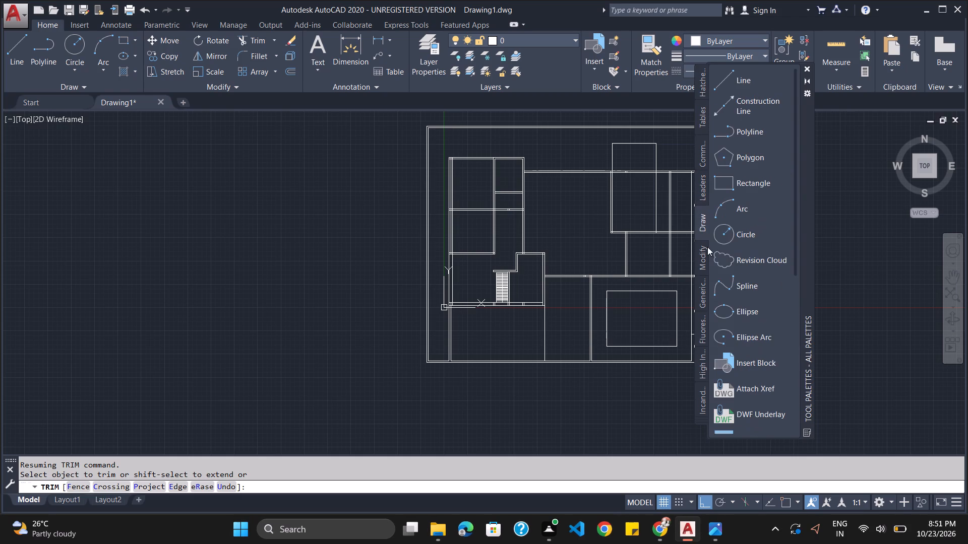
click(701, 263)
click(703, 297)
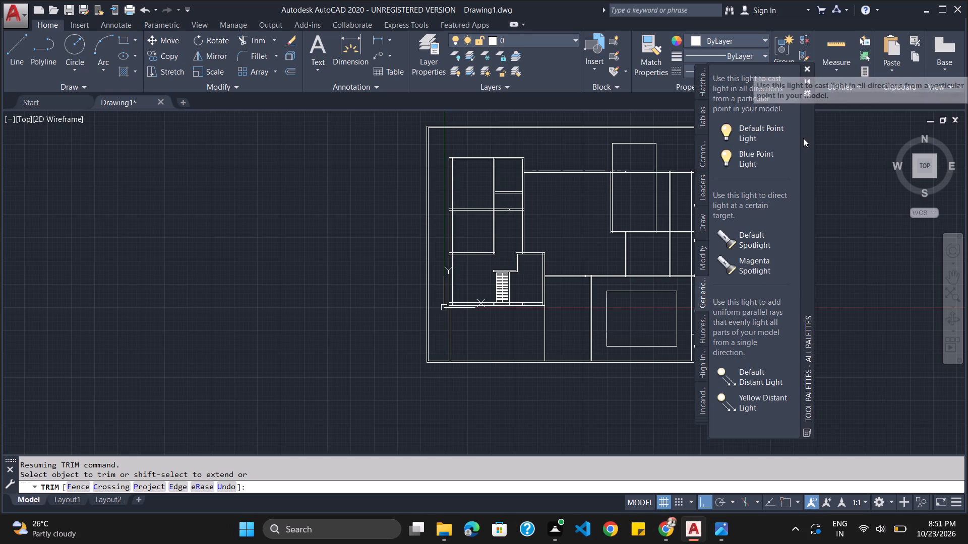
Move the tool palettes clear of the plan and examine the fluorescent, high intensity discharge and incandescent light collections.
drag(803, 138, 870, 170)
scroll(784, 258, down, 5)
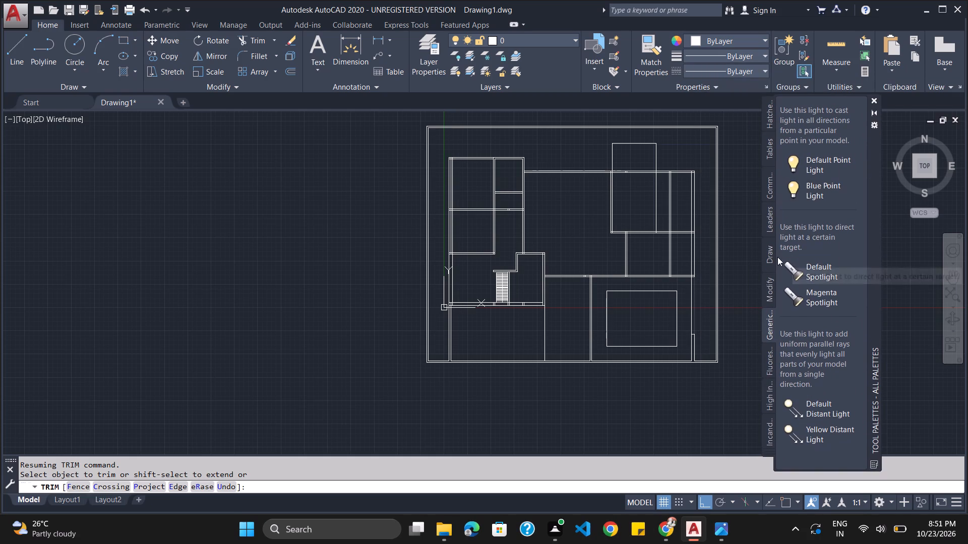
click(769, 370)
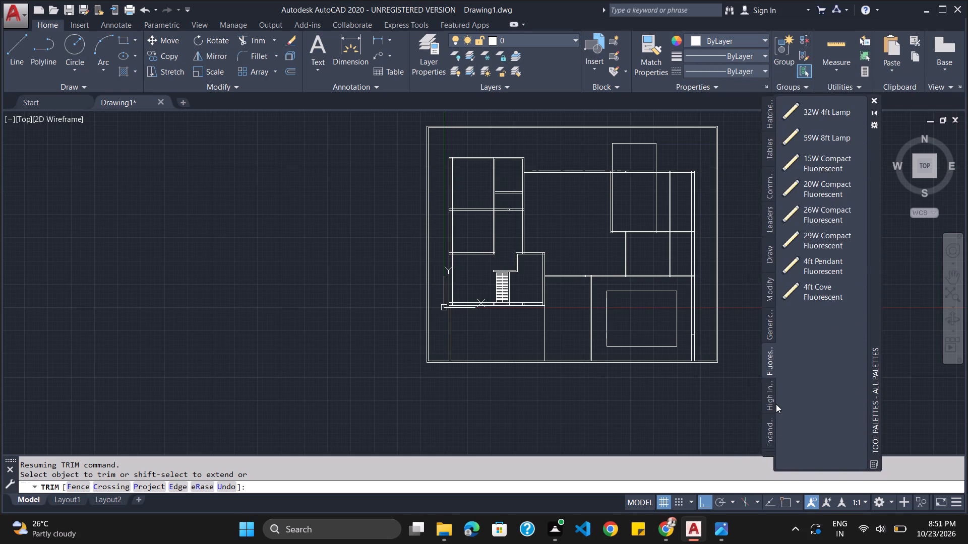
click(770, 399)
click(770, 431)
scroll(813, 410, down, 4)
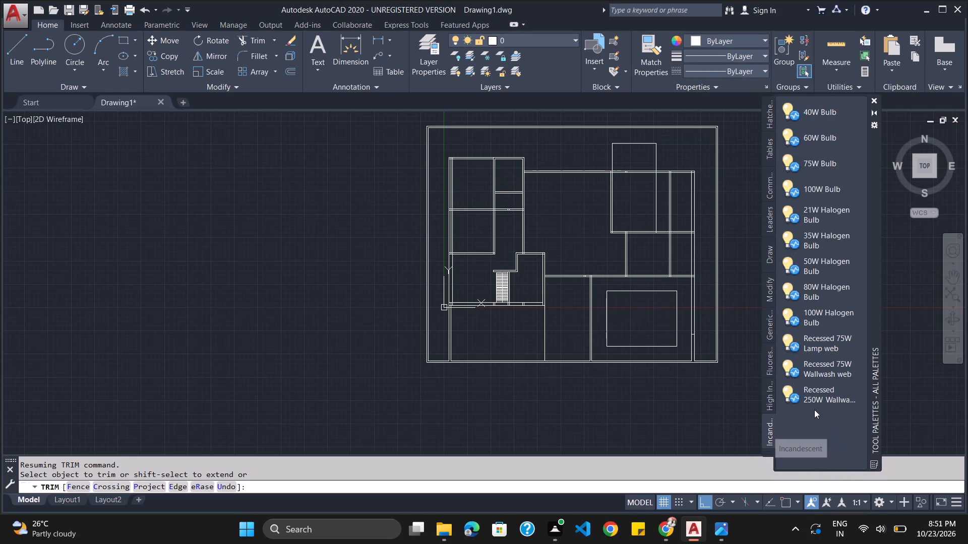
click(771, 399)
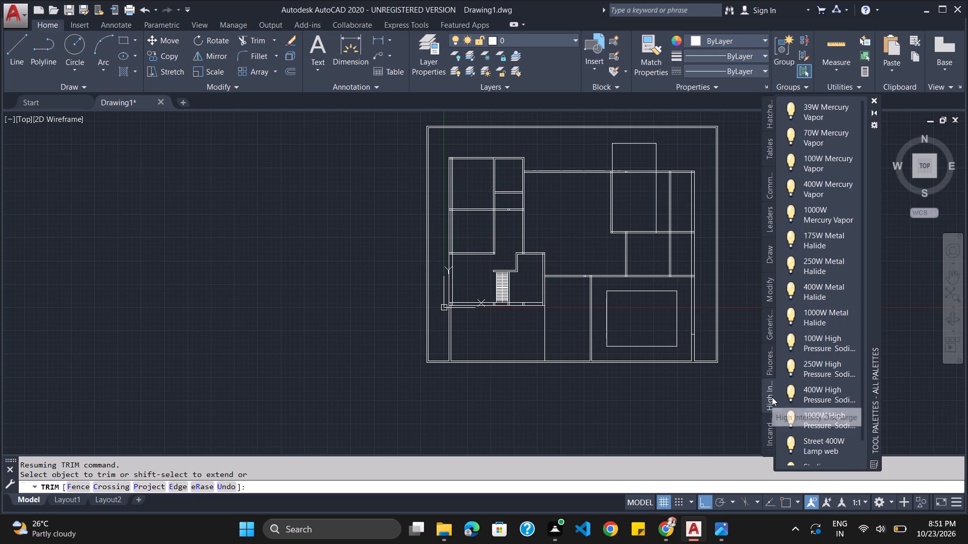
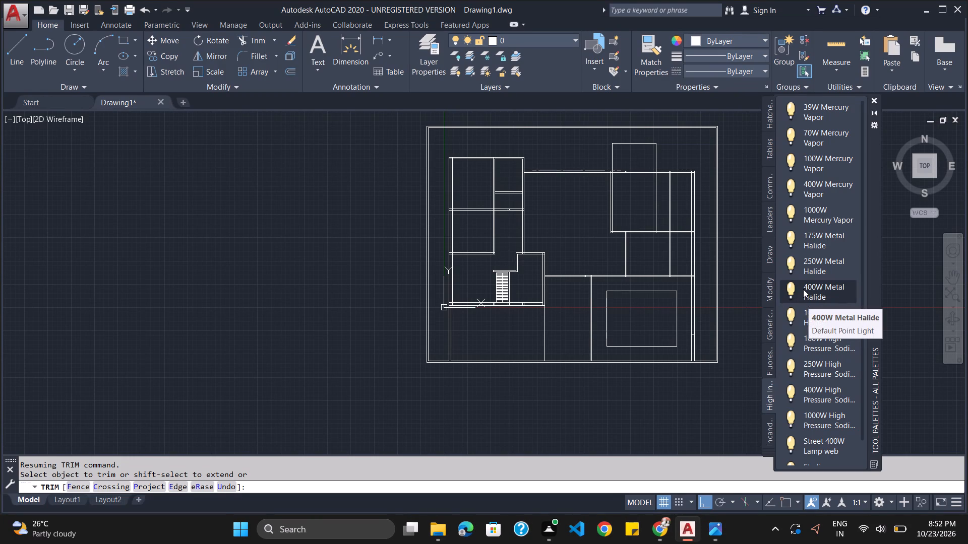
End the active Trim command and close the tool palettes.
scroll(800, 218, down, 3)
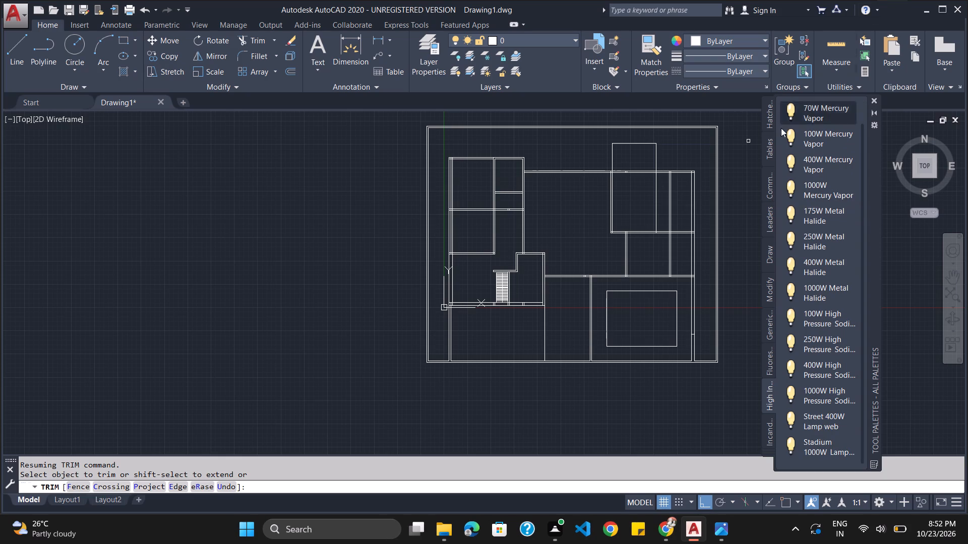
click(742, 129)
key(Escape)
key(Escape)
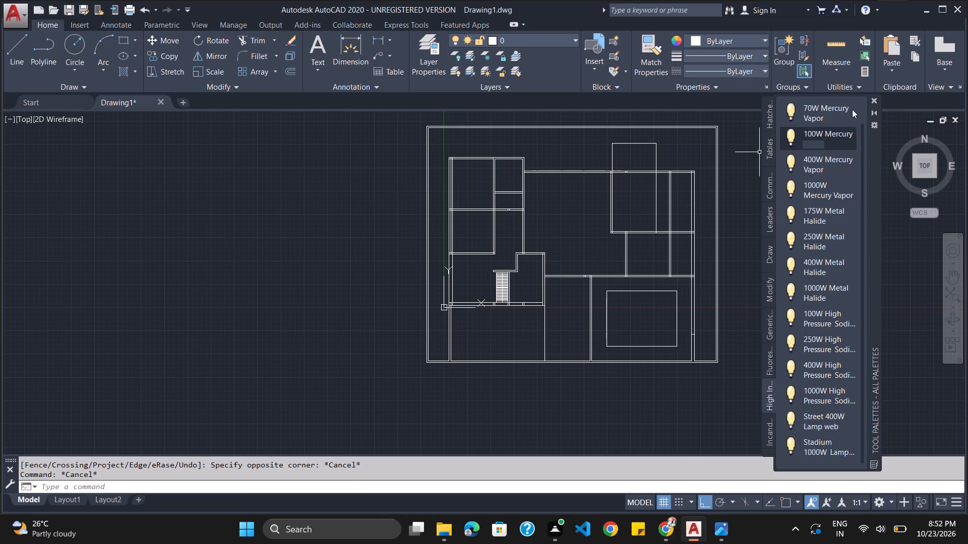
click(876, 100)
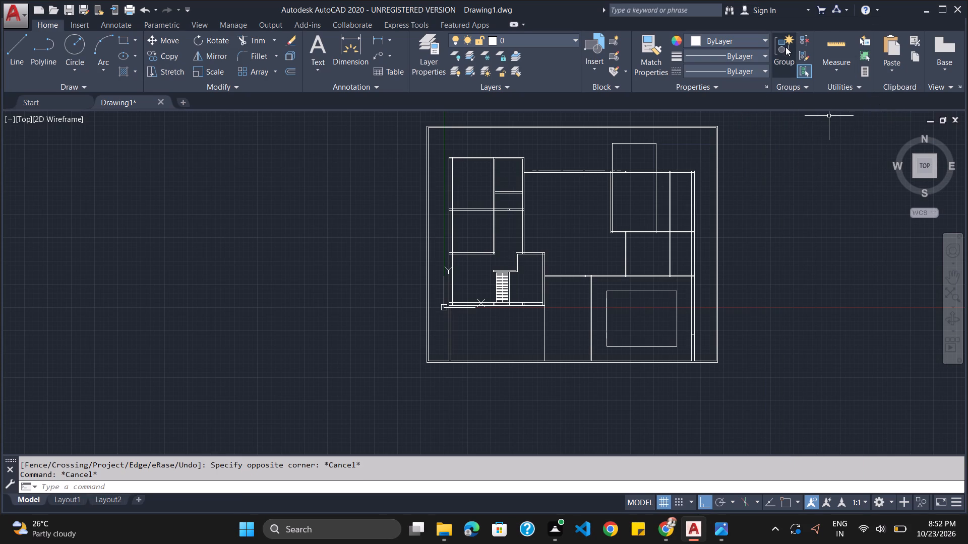
Reopen the tool palettes and look again through the hatch, table, command, leader, draw, modify and light collections for plan elements.
key(ctrl+3)
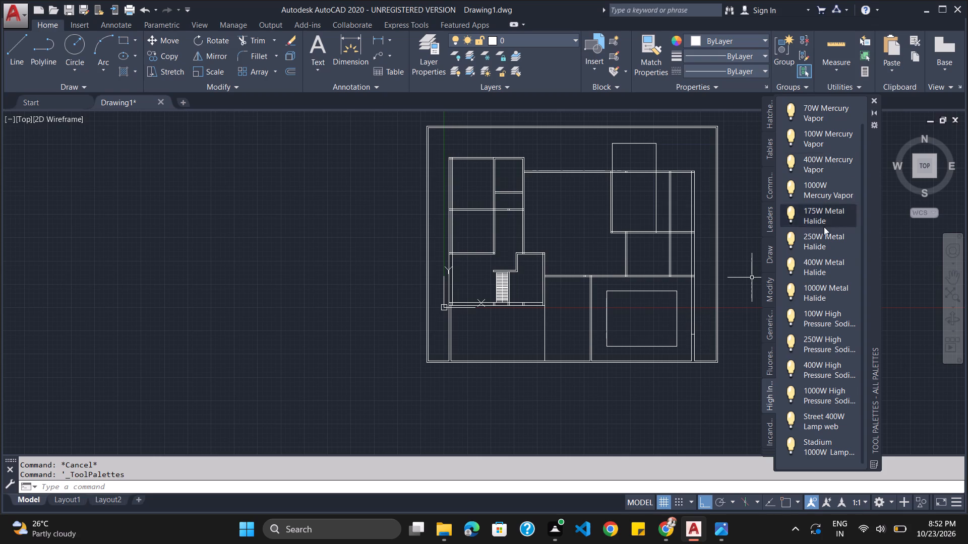
scroll(818, 261, down, 1)
click(771, 219)
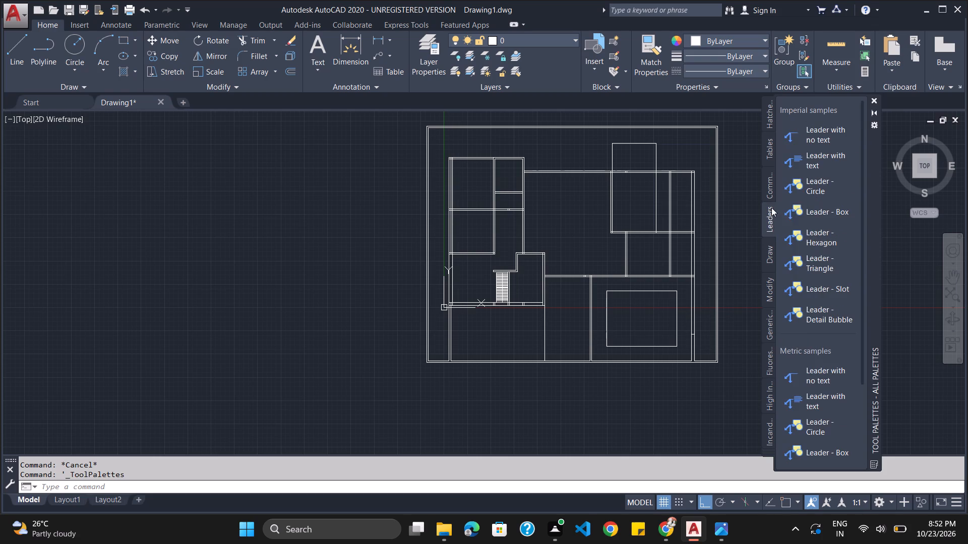
click(771, 182)
click(769, 153)
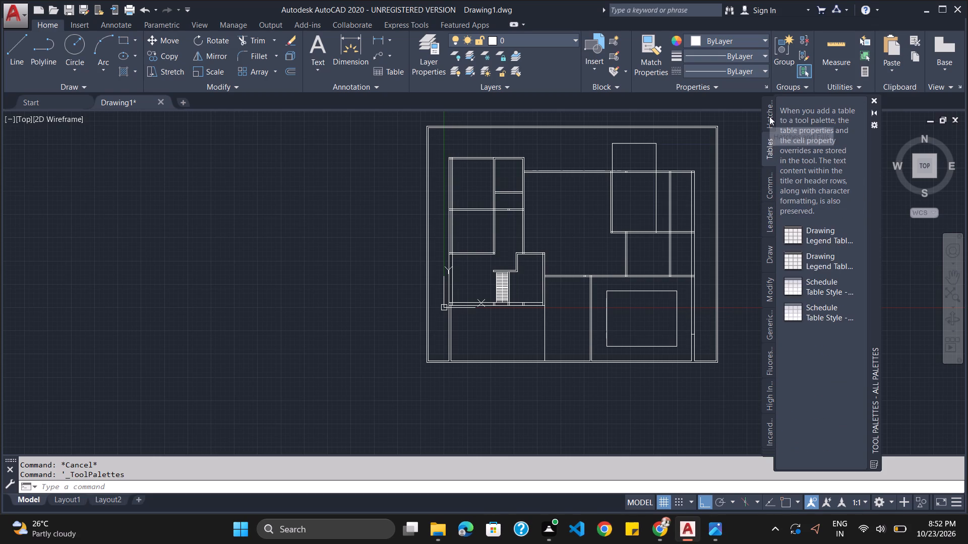
click(769, 116)
click(767, 263)
click(770, 297)
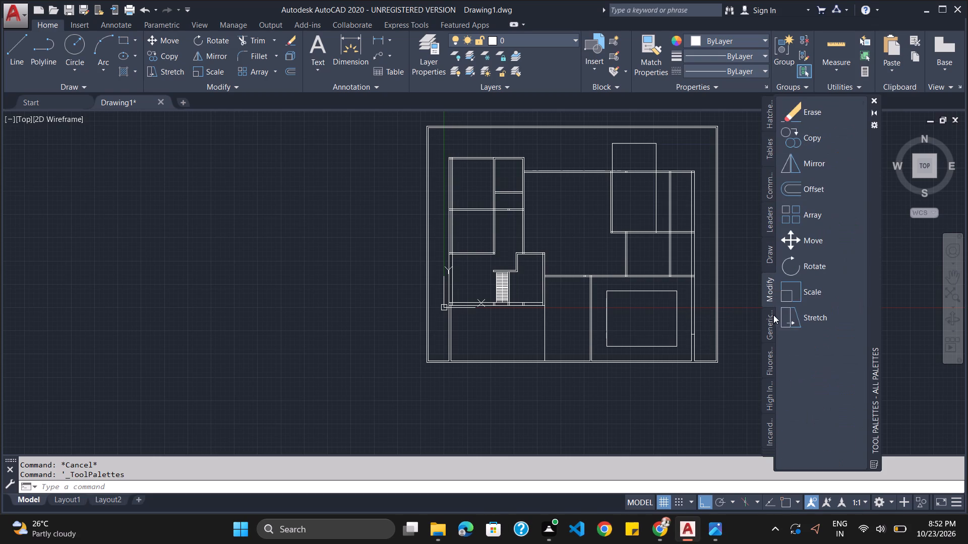
click(772, 320)
scroll(772, 320, down, 4)
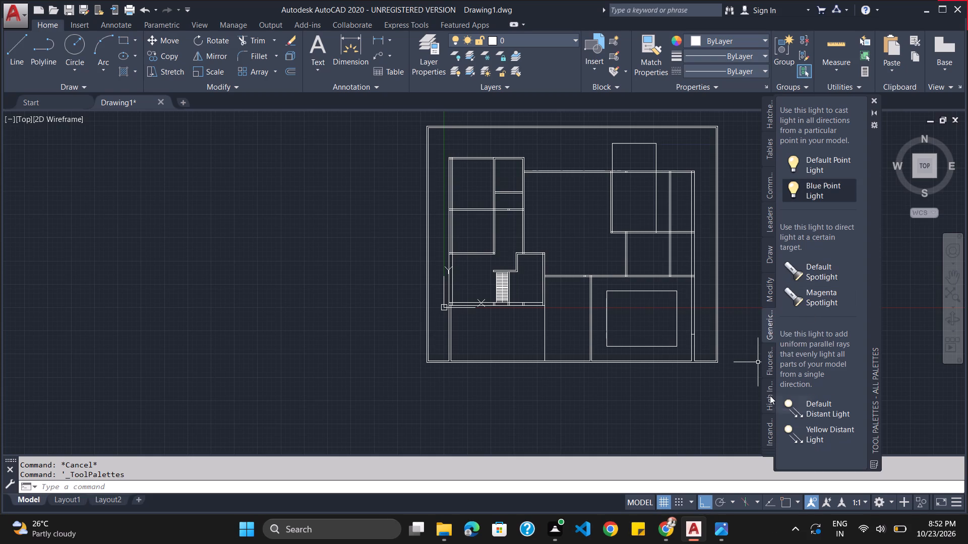
click(768, 371)
click(770, 395)
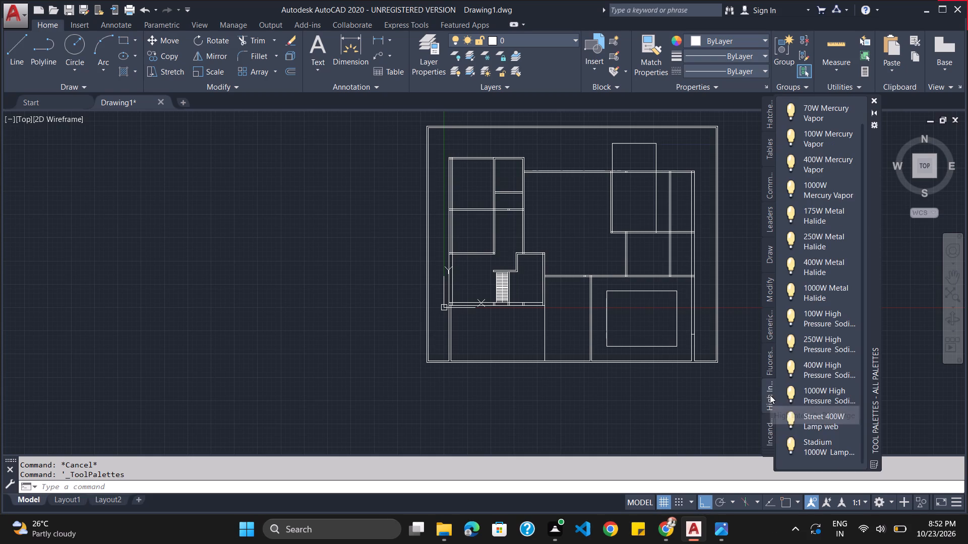
click(770, 426)
scroll(770, 426, down, 3)
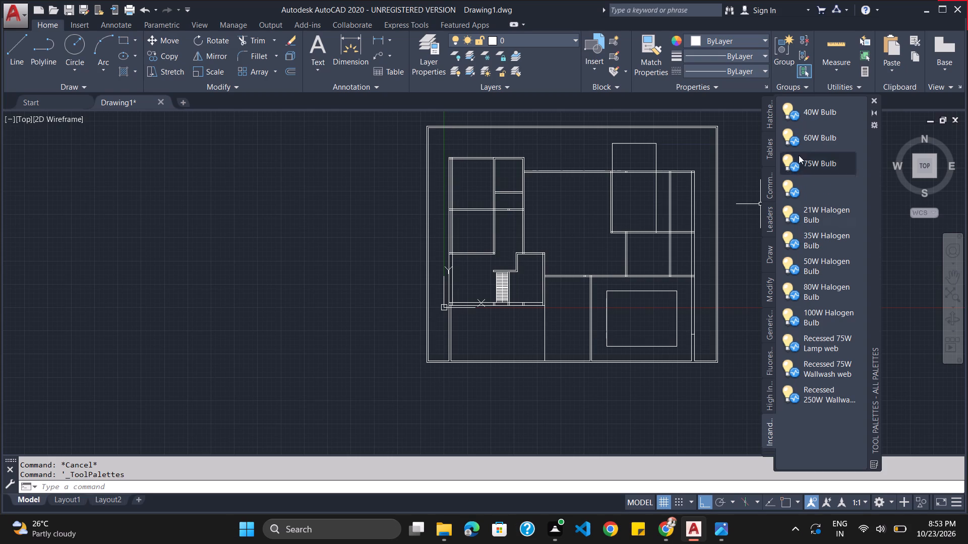
scroll(780, 184, down, 1)
click(770, 152)
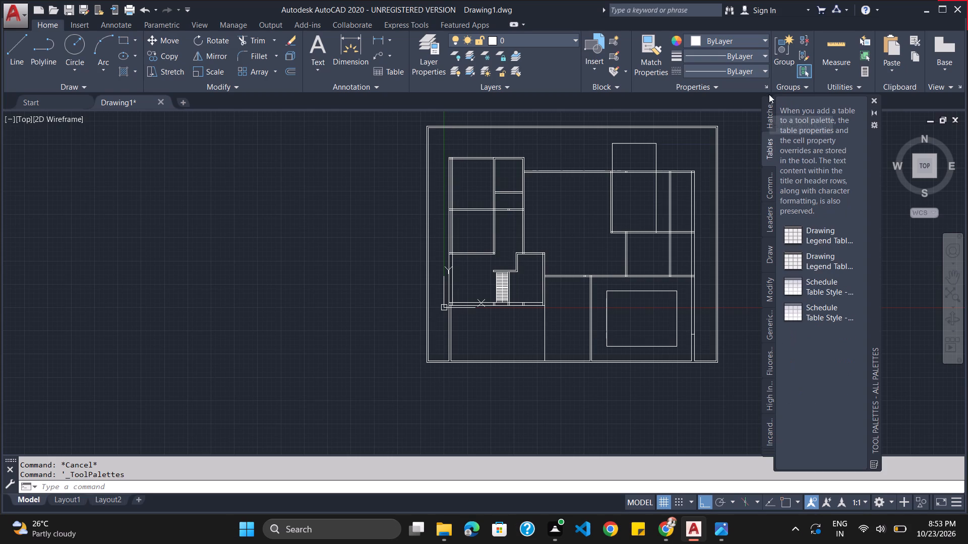
click(769, 119)
click(772, 180)
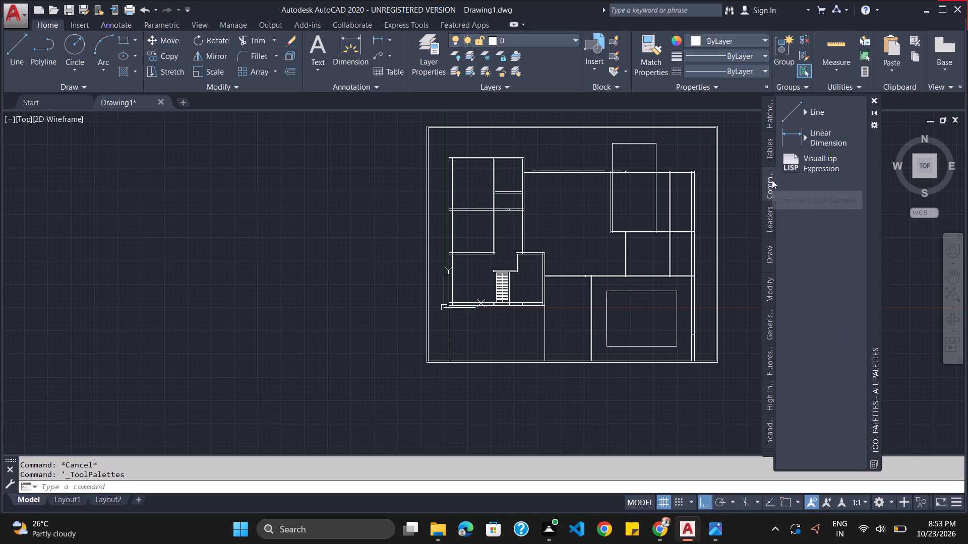
click(771, 221)
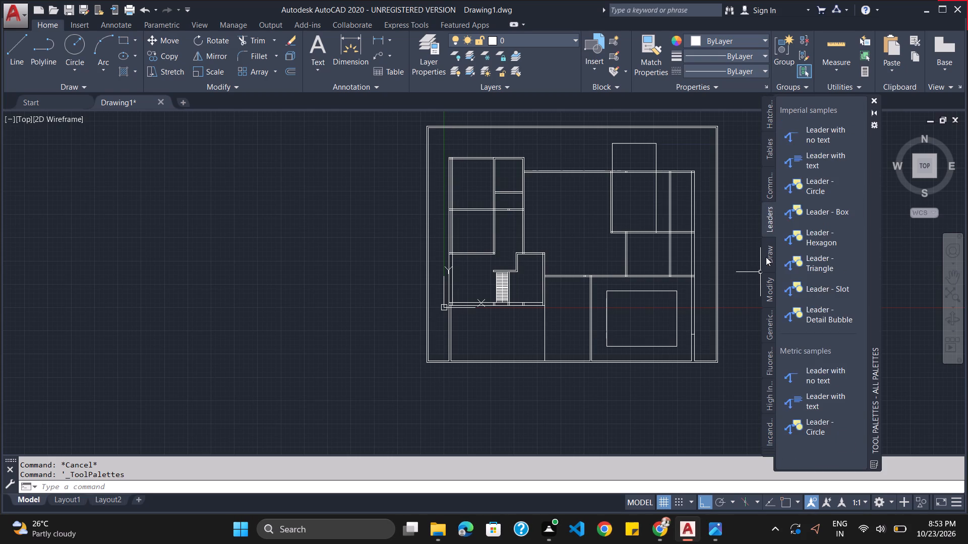
Browse the draw collection of the tool palettes and open Insert Block to bring up the recent blocks.
click(766, 254)
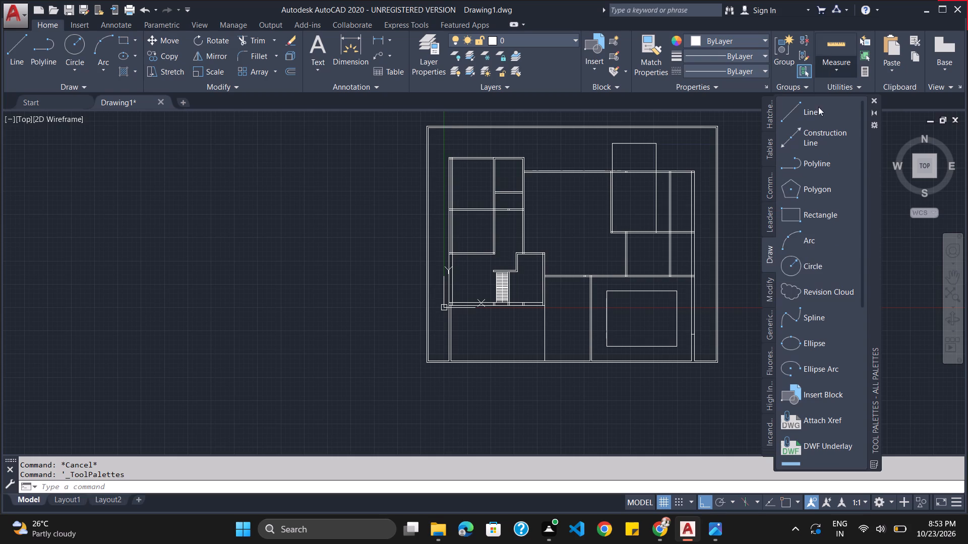
scroll(816, 286, down, 3)
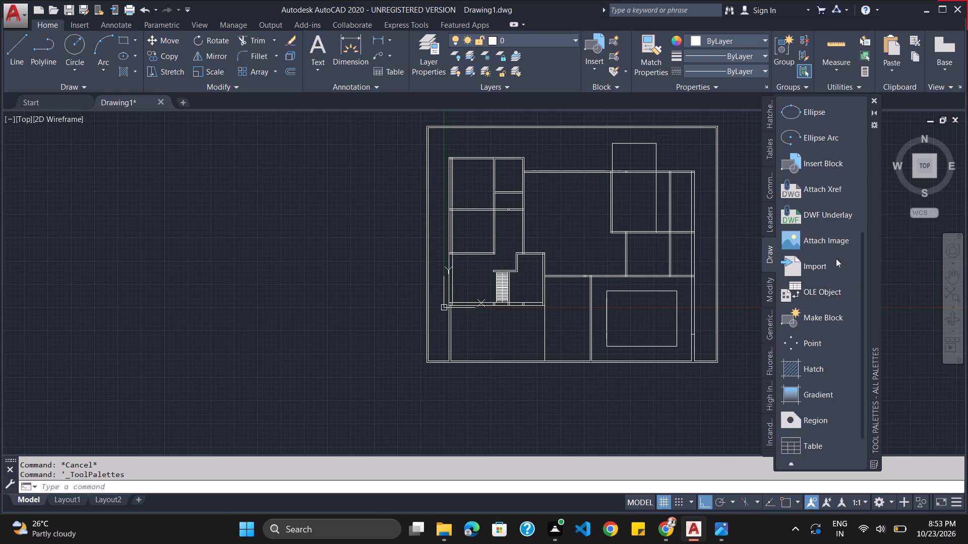
scroll(836, 265, down, 4)
scroll(814, 308, down, 4)
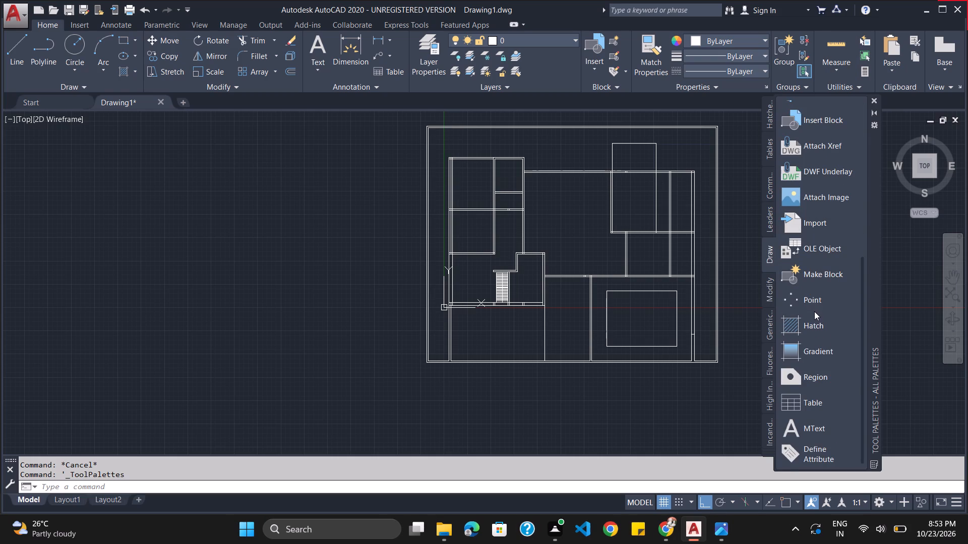
scroll(797, 304, up, 4)
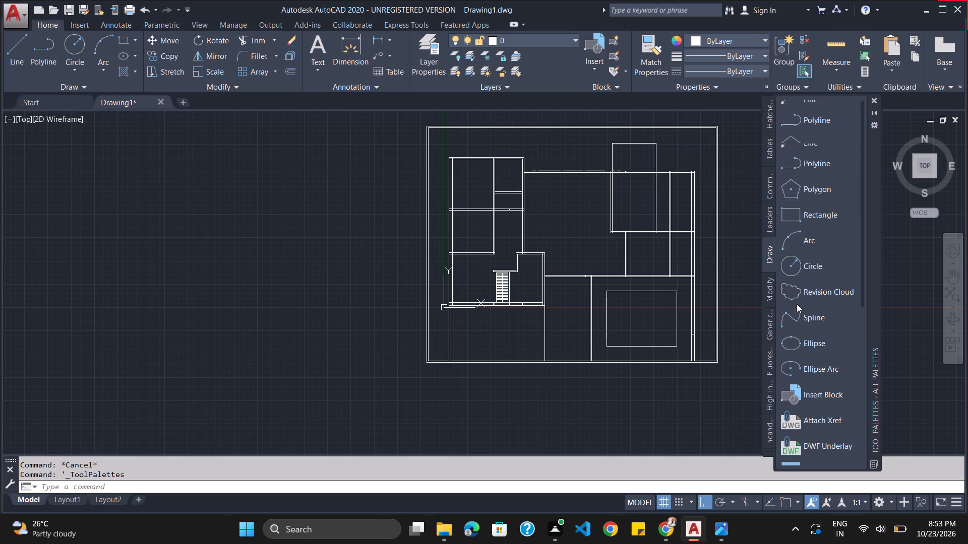
scroll(797, 304, up, 1)
scroll(798, 304, down, 5)
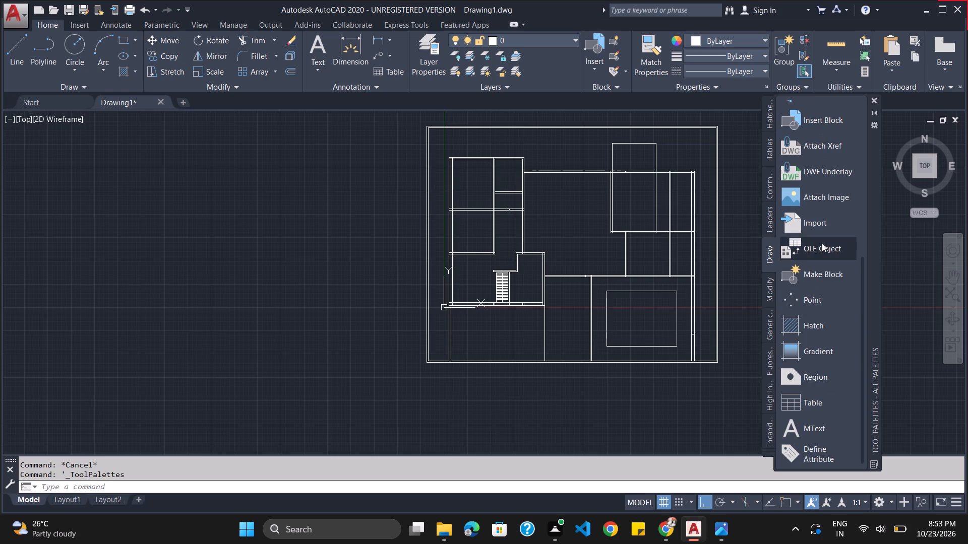
scroll(805, 277, up, 4)
scroll(805, 277, down, 2)
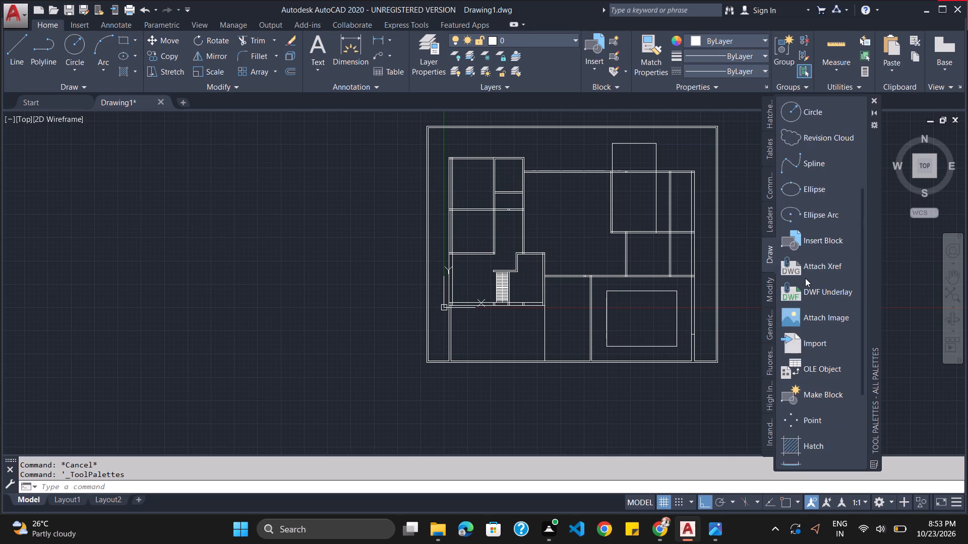
scroll(805, 278, down, 1)
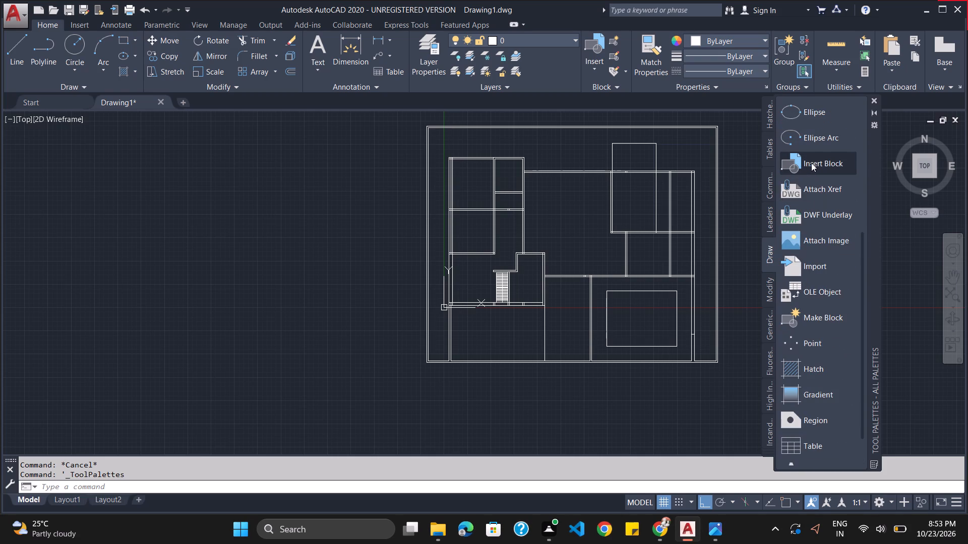
click(813, 159)
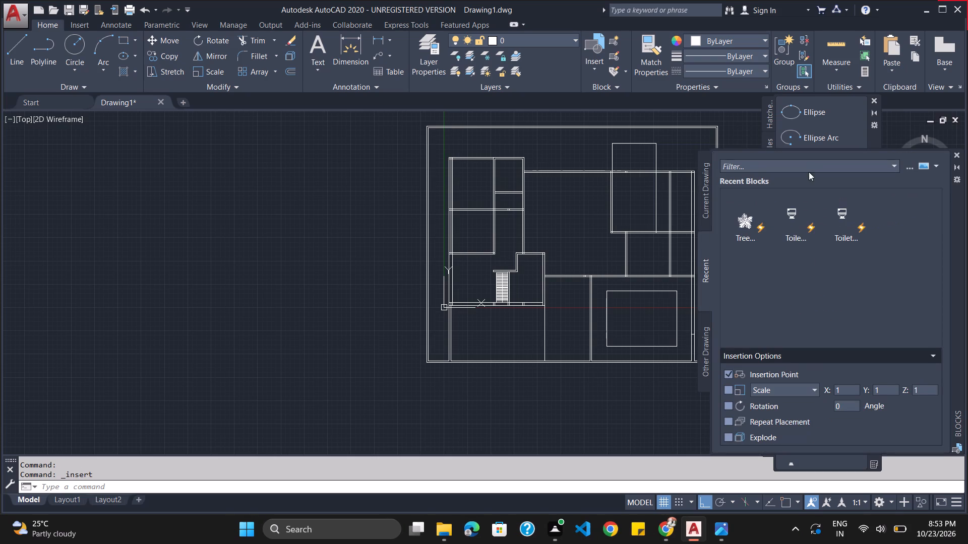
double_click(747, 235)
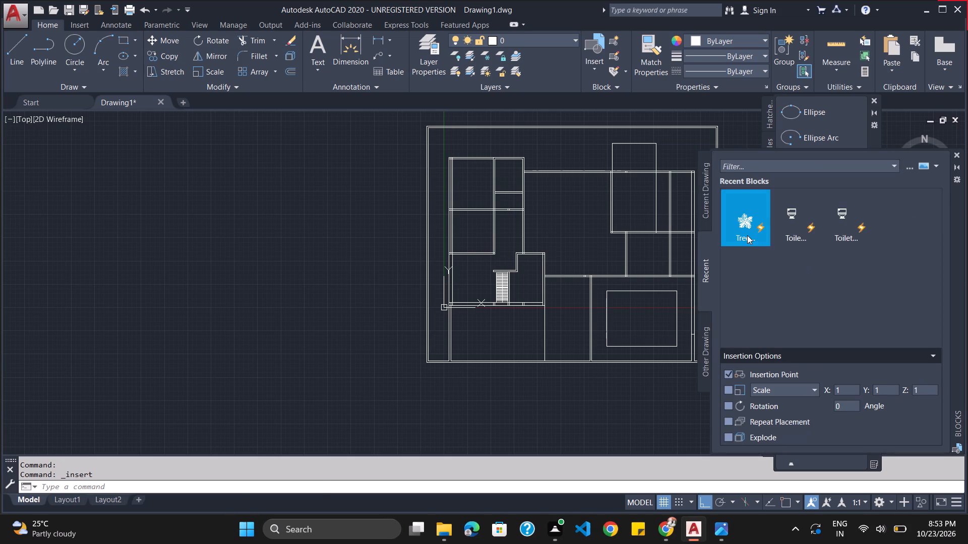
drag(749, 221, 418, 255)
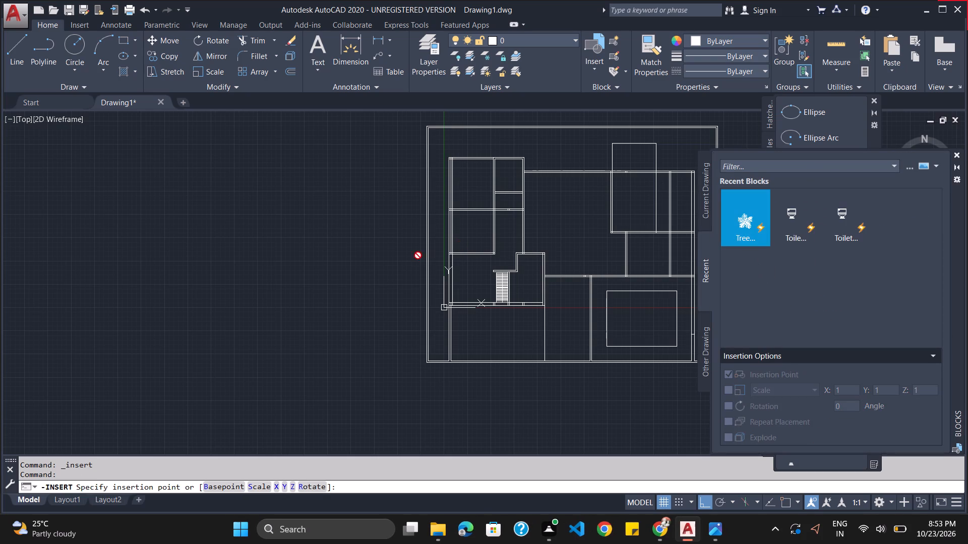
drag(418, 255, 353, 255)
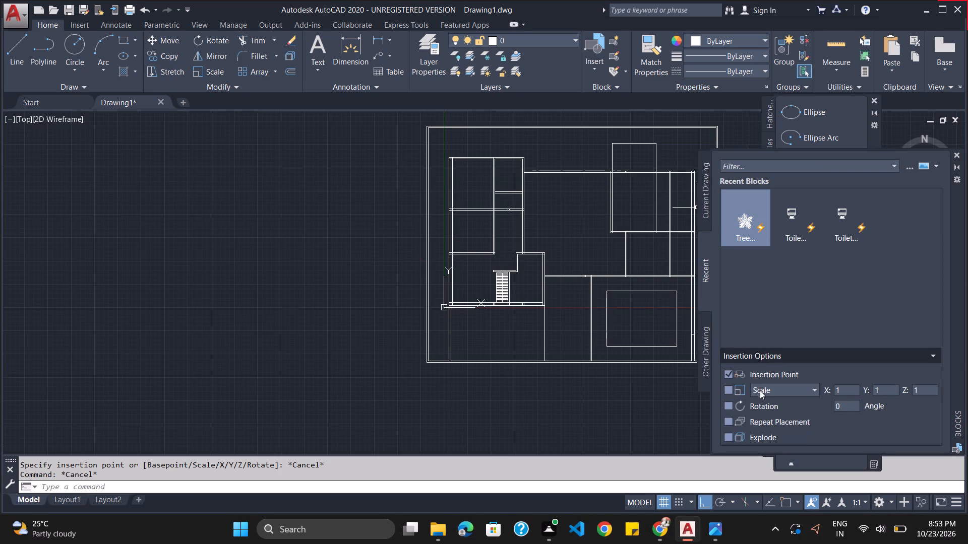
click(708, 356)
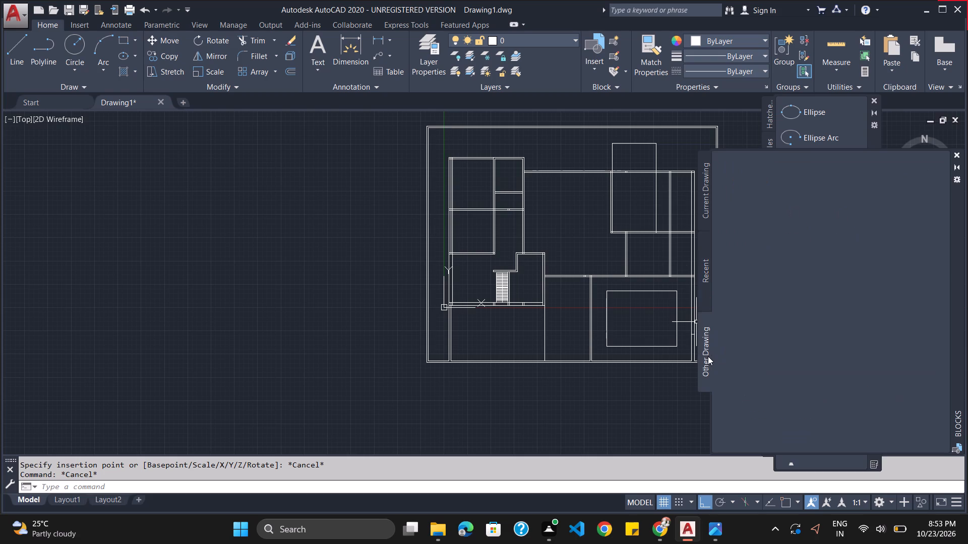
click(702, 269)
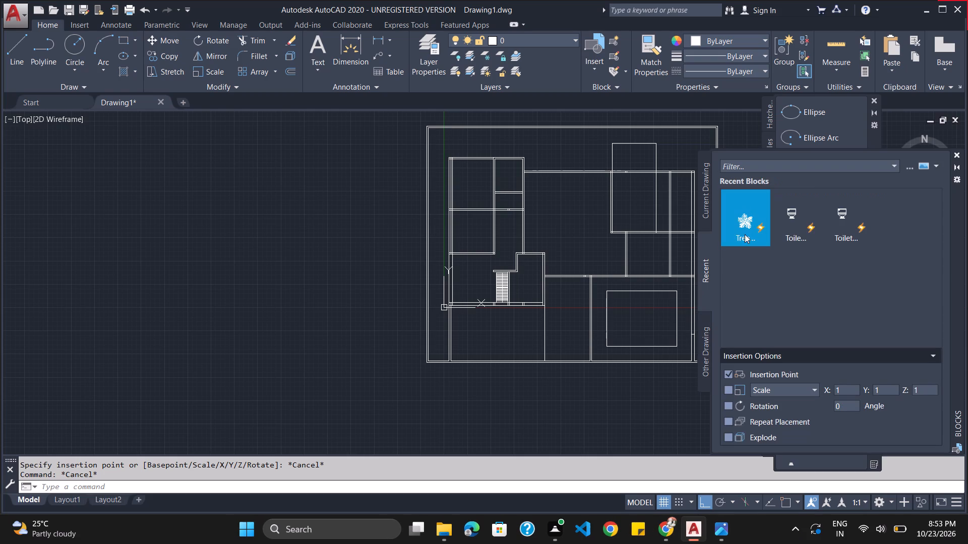
Insert the recent tree block at scale 1 into the open front-left area of the plan, just below the staircase.
double_click(754, 196)
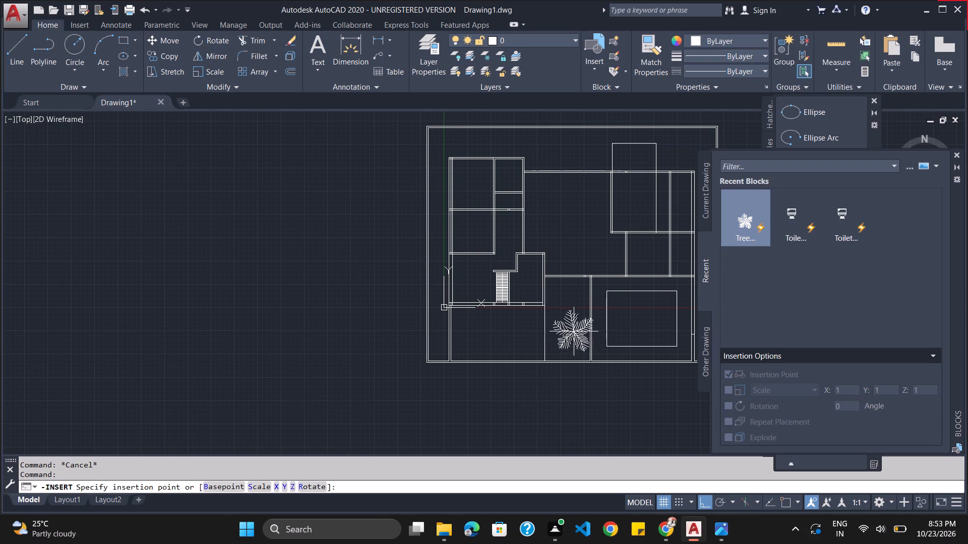
click(511, 337)
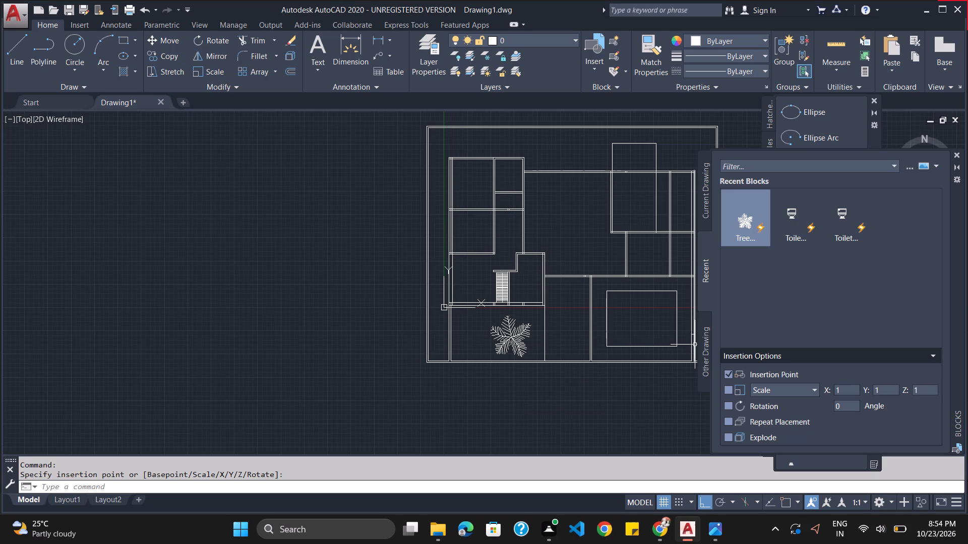
Close the blocks palette and the tool palettes, and clear the stray selection window beside the plan.
click(932, 163)
click(953, 156)
click(958, 156)
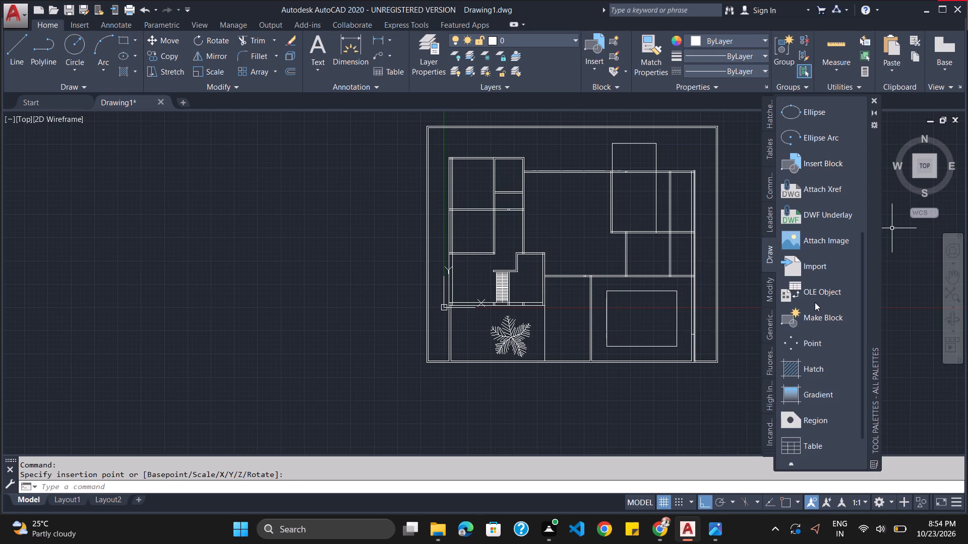
click(748, 224)
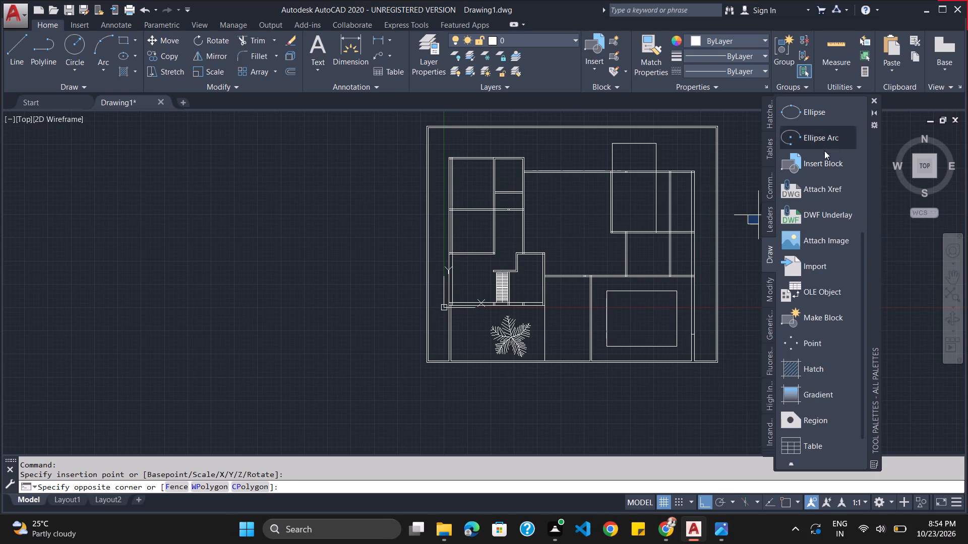
click(874, 96)
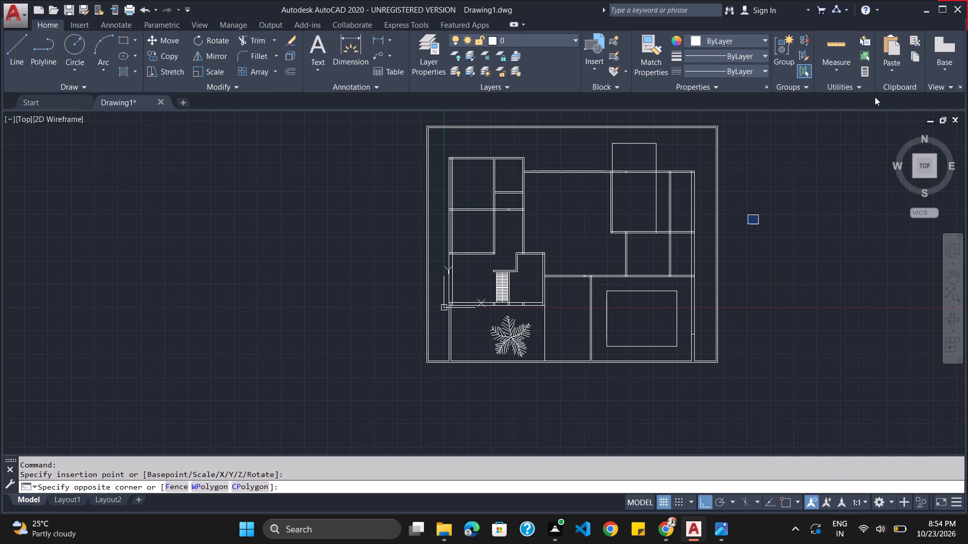
click(814, 215)
key(Escape)
Scale the tree block below the staircase down to about one third of its size, about a base point near its lower centre.
click(523, 340)
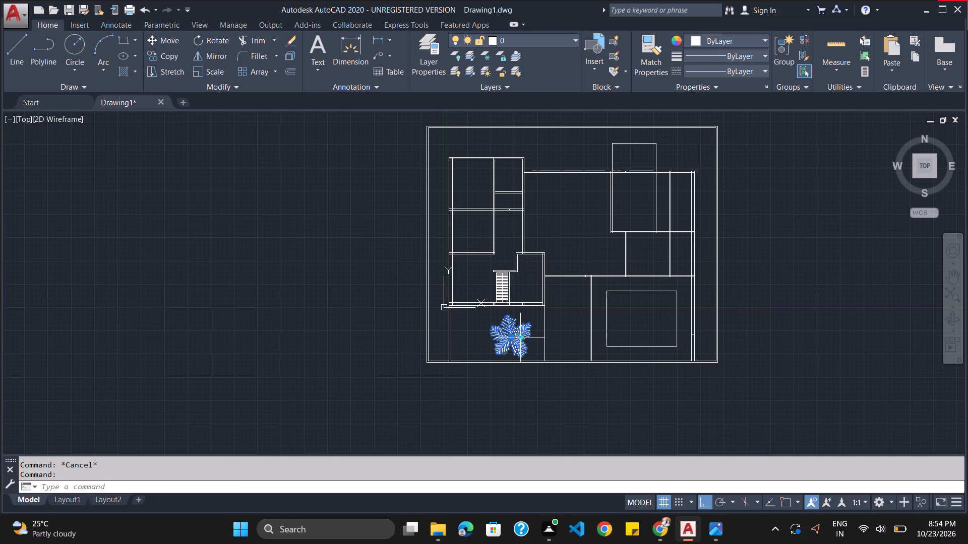
key(s)
key(c)
key(Return)
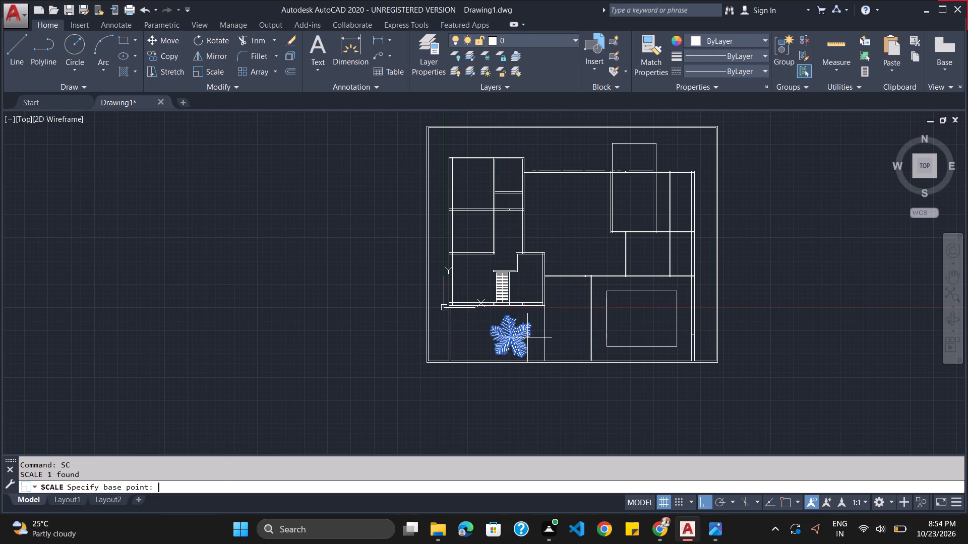
drag(503, 349, 516, 341)
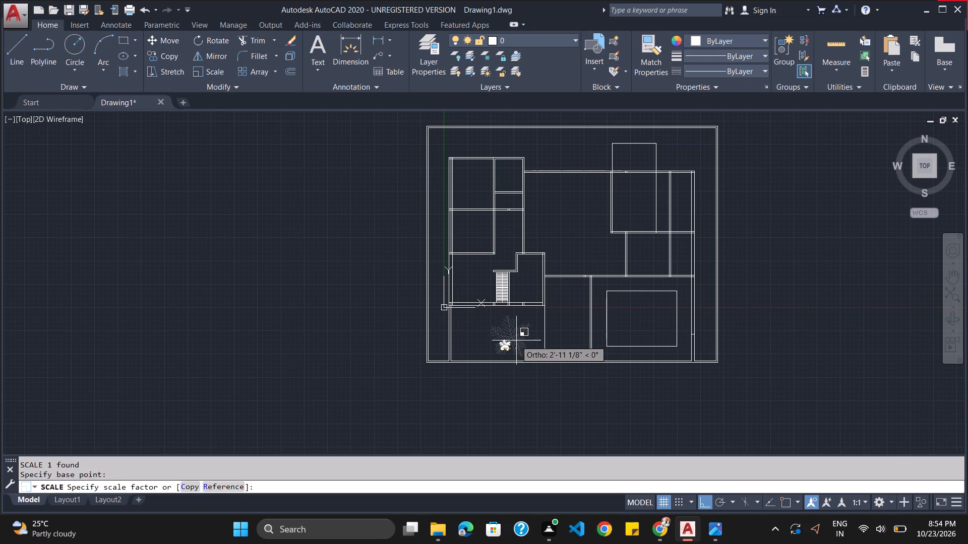
click(517, 339)
Copy the reduced tree and paste four copies up the strip between the front lawn rectangle and its west wall, checking the reference plan.
click(508, 345)
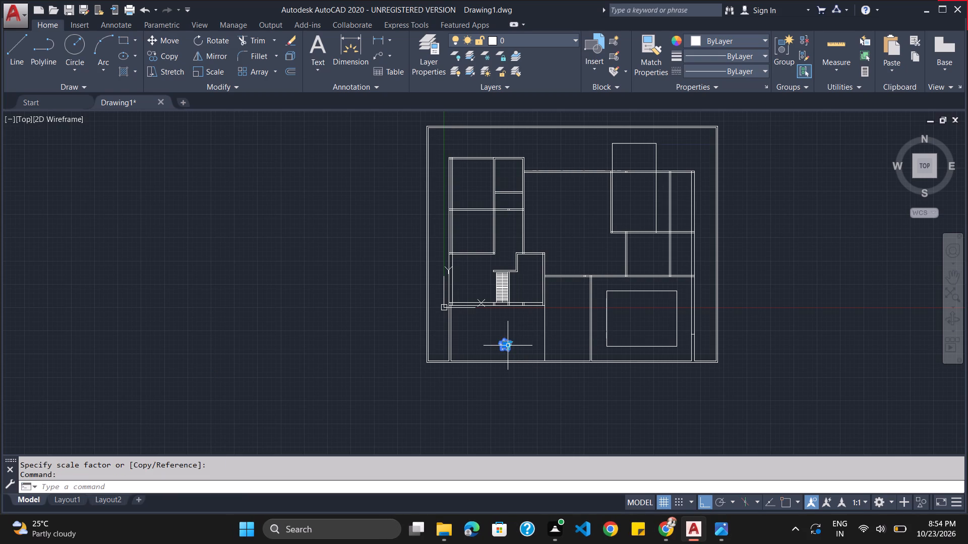
key(ctrl+c)
key(ctrl+v)
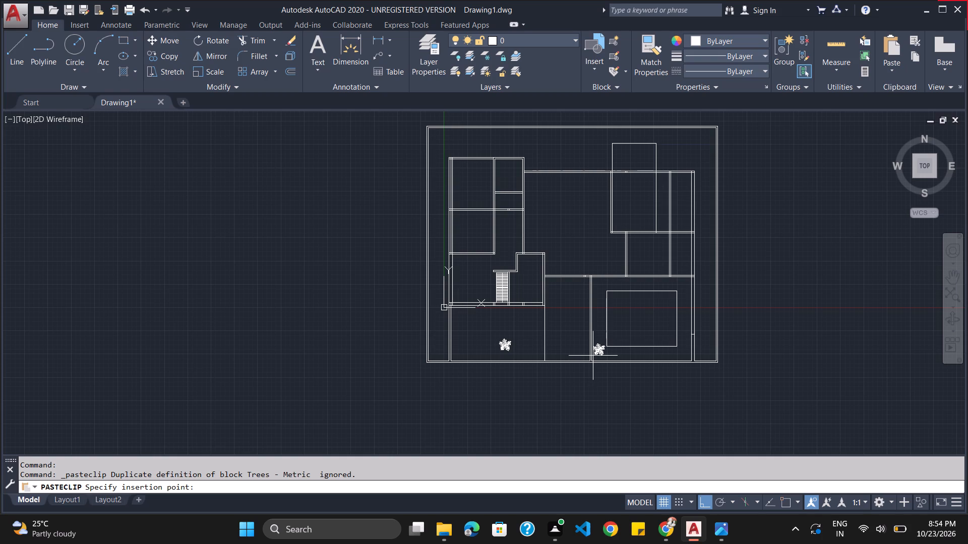
click(593, 356)
key(alt+Tab)
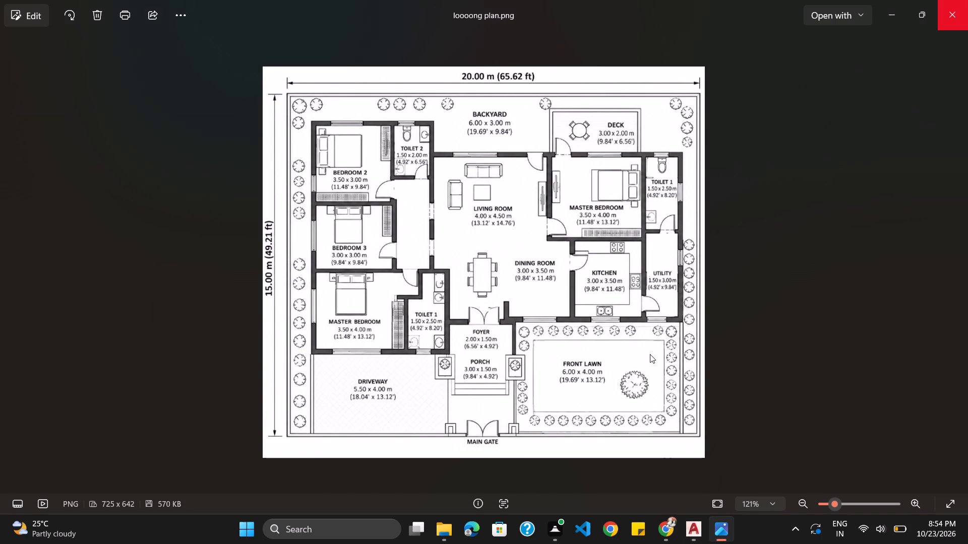
key(alt+Tab)
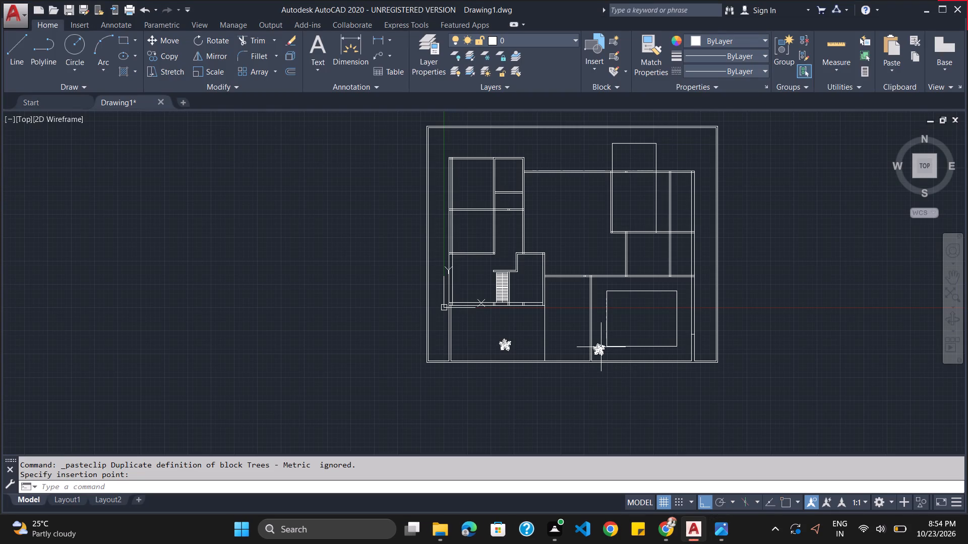
key(ctrl+v)
scroll(592, 341, up, 3)
click(589, 352)
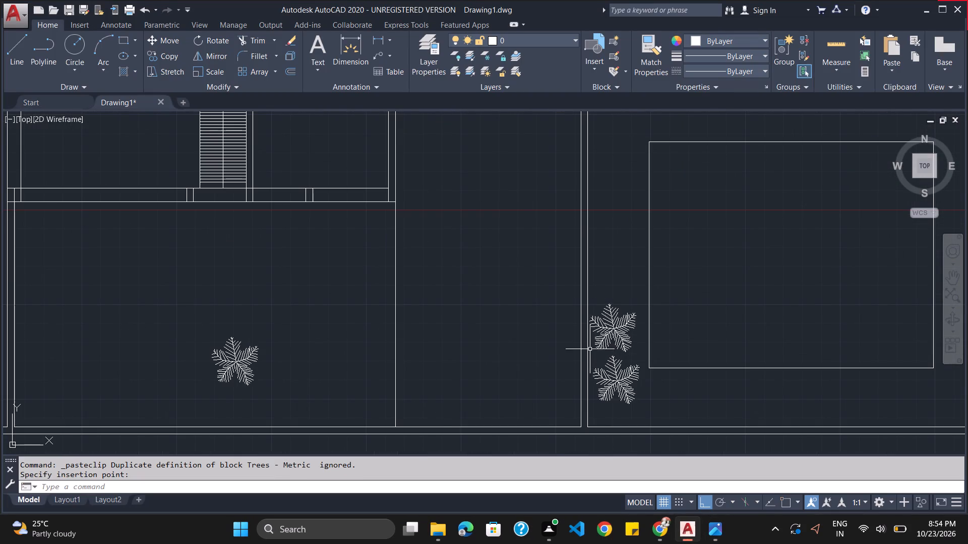
key(ctrl+v)
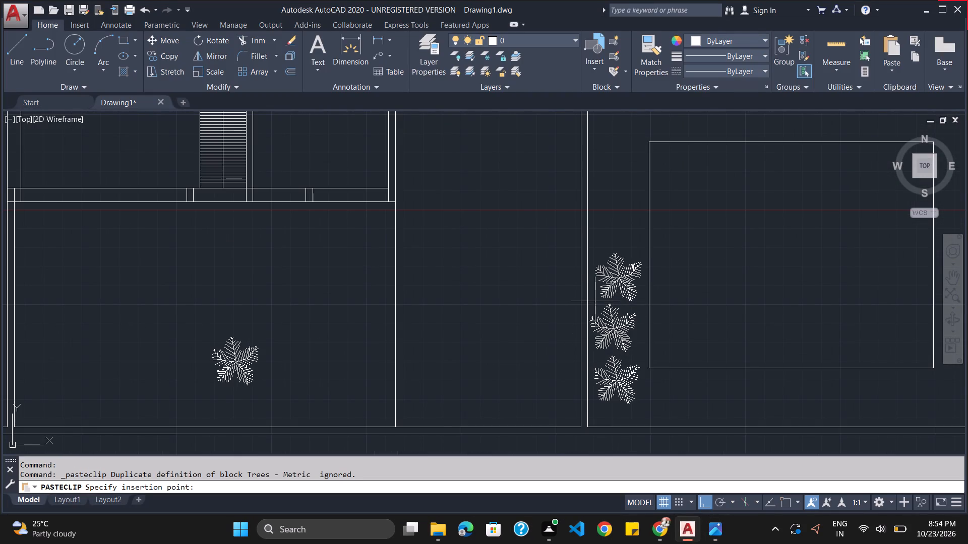
click(594, 301)
key(ctrl+v)
click(592, 242)
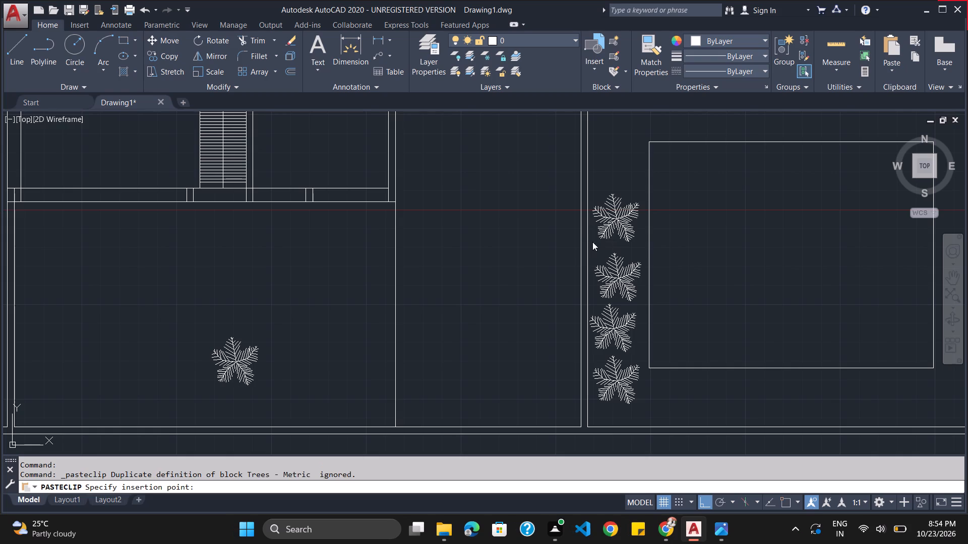
Paste two more tree copies at the north end of the column along the lawn's west side.
scroll(600, 201, down, 2)
scroll(595, 170, up, 2)
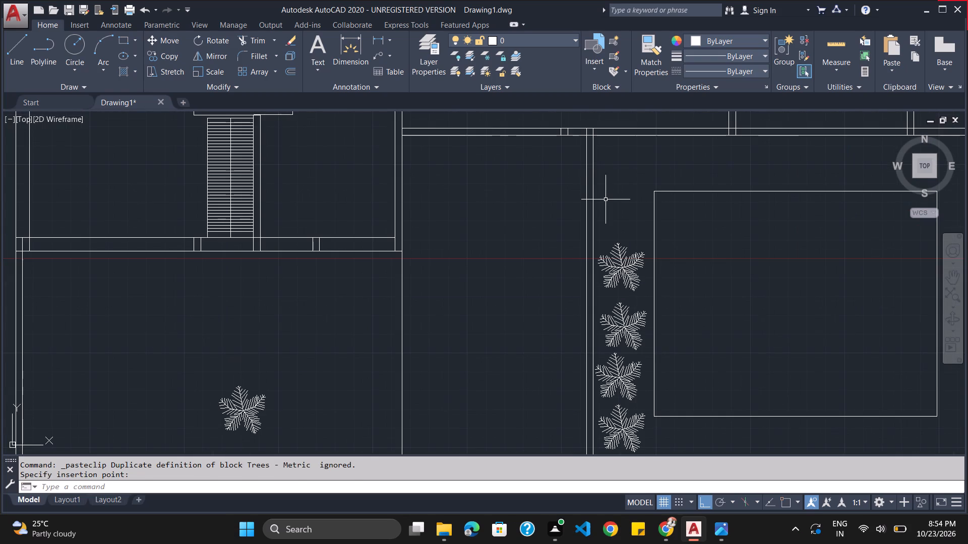
key(ctrl+v)
click(596, 240)
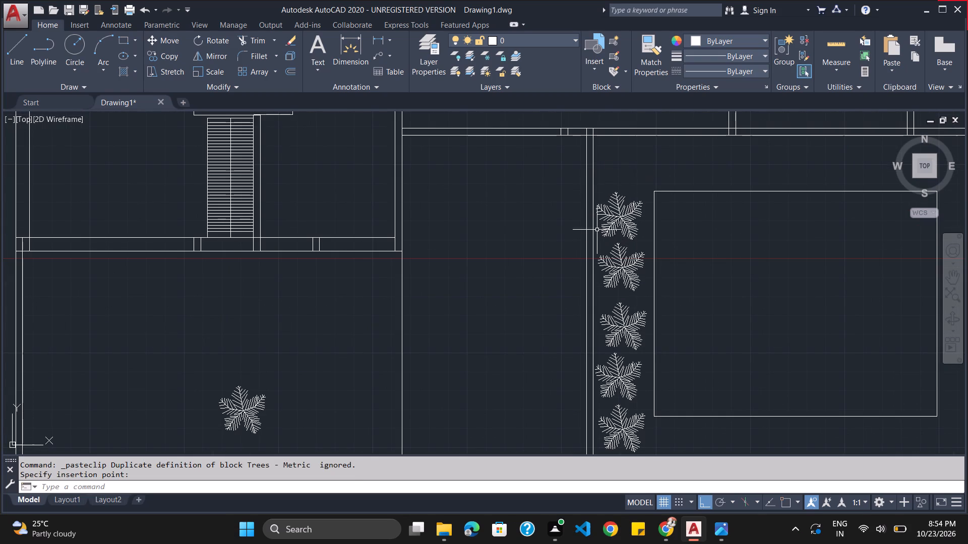
key(ctrl+v)
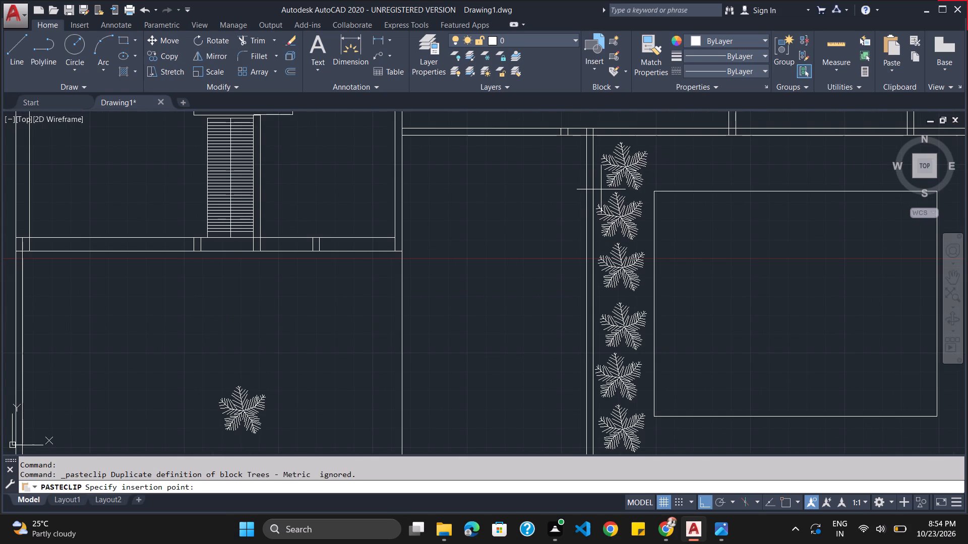
click(601, 189)
Paste two tree copies side by side above the lawn rectangle's north edge, starting at its west end and checking the reference plan.
key(ctrl+v)
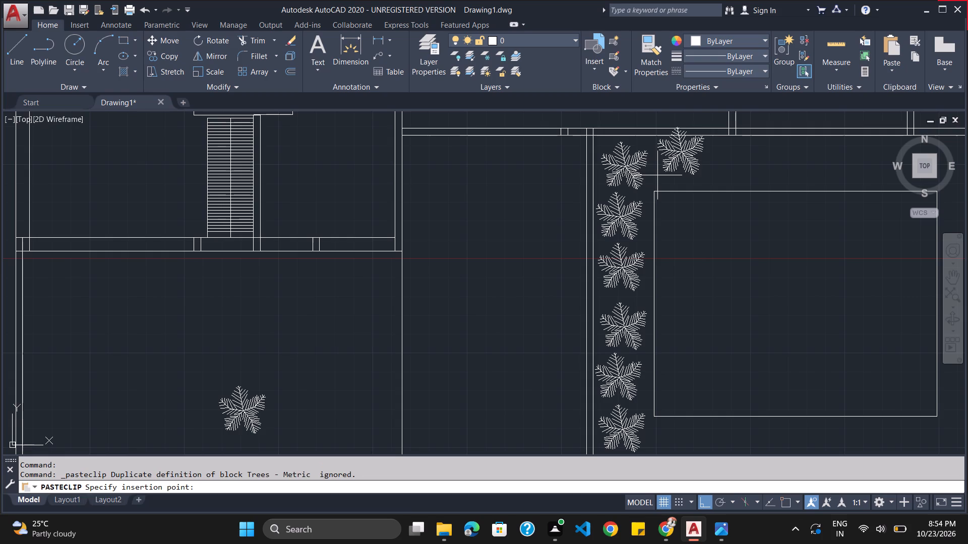
click(655, 180)
key(alt+Tab)
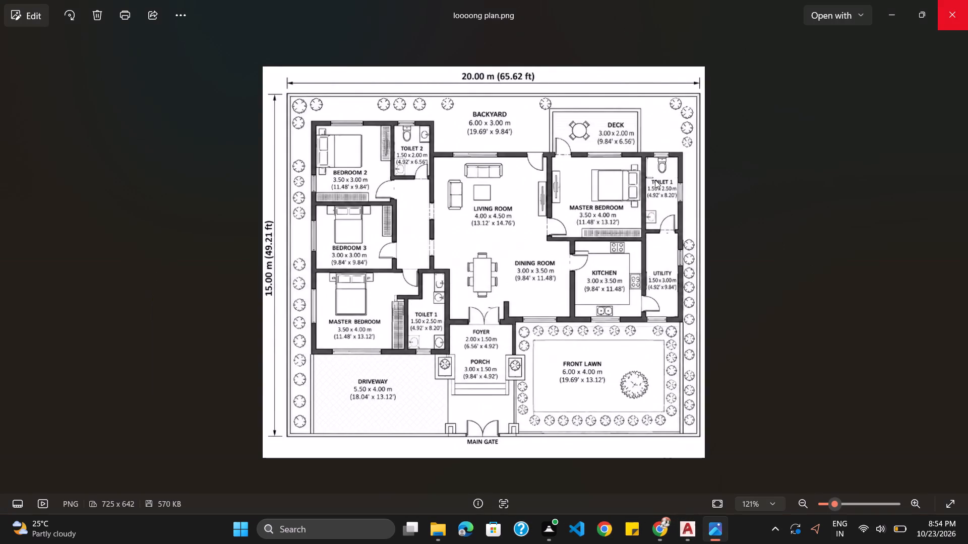
key(alt+Tab)
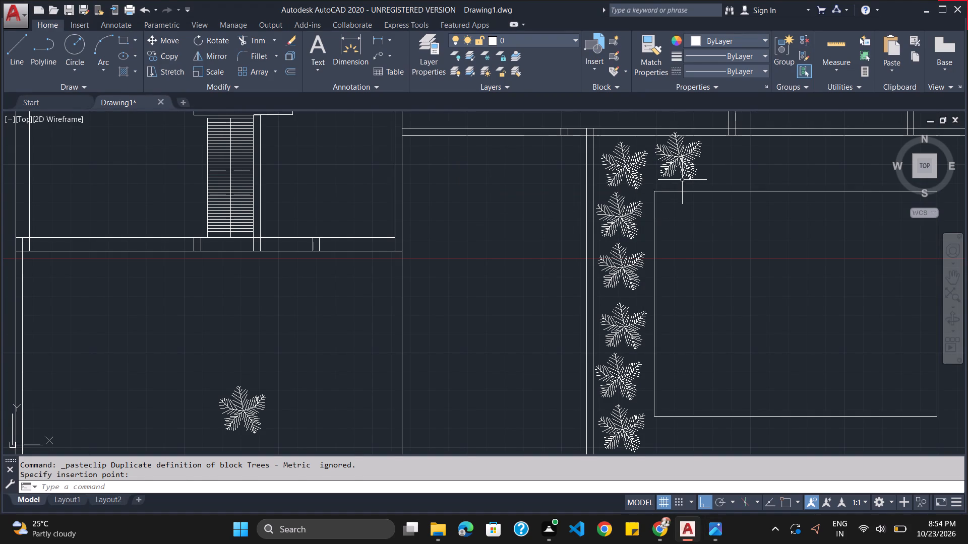
key(ctrl+v)
click(709, 184)
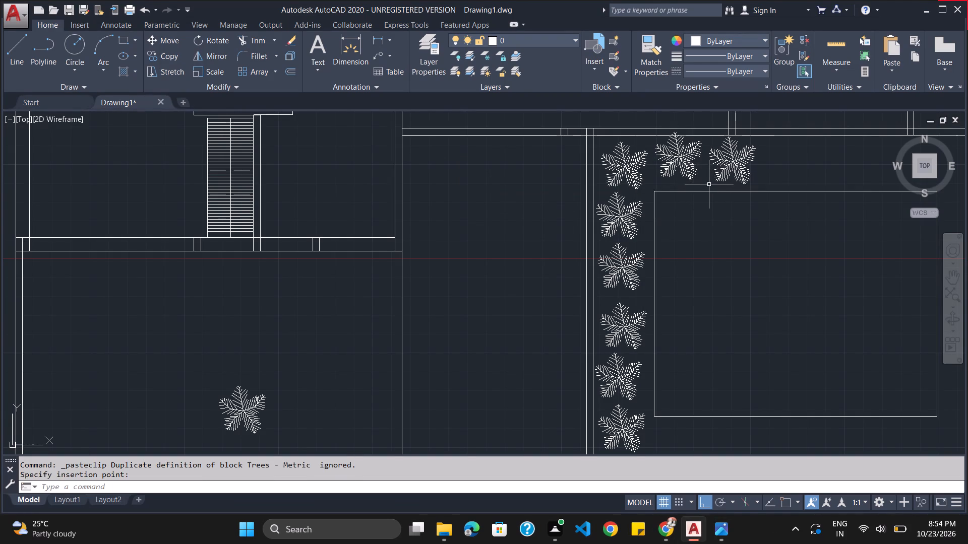
Continue the row along the lawn's north edge with four more tree copies, ending near the rectangle's northeast corner.
scroll(780, 193, down, 4)
scroll(852, 209, up, 2)
scroll(711, 204, up, 1)
scroll(697, 157, down, 1)
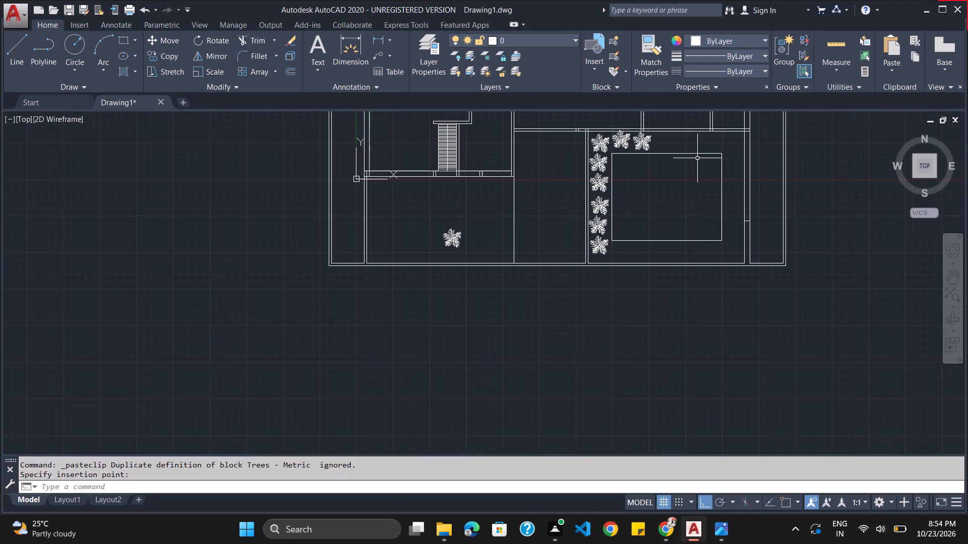
scroll(700, 133, up, 3)
key(ctrl+v)
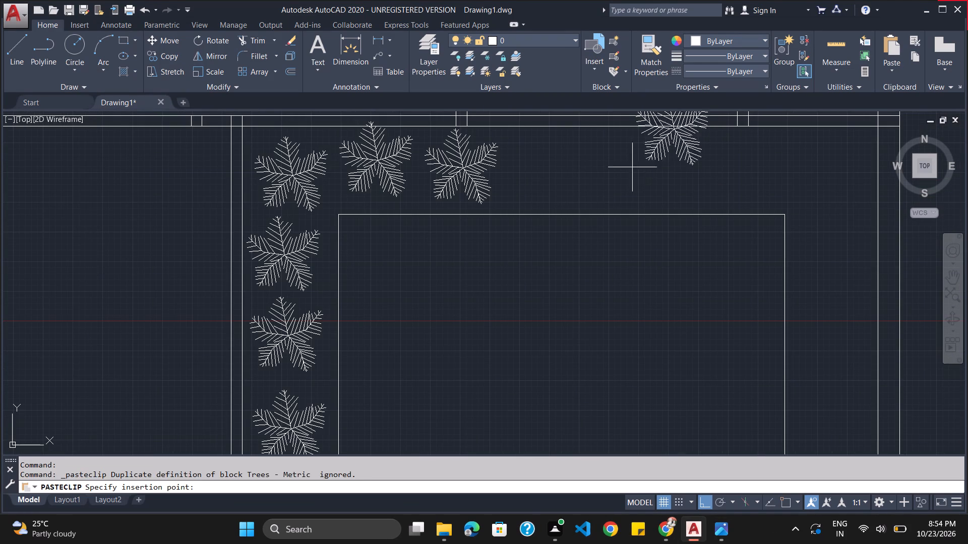
click(509, 203)
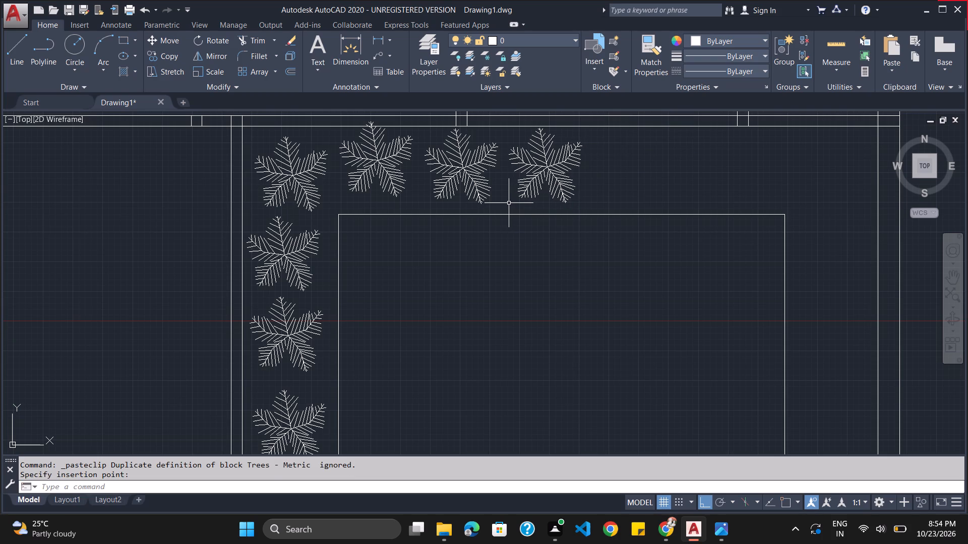
key(ctrl+v)
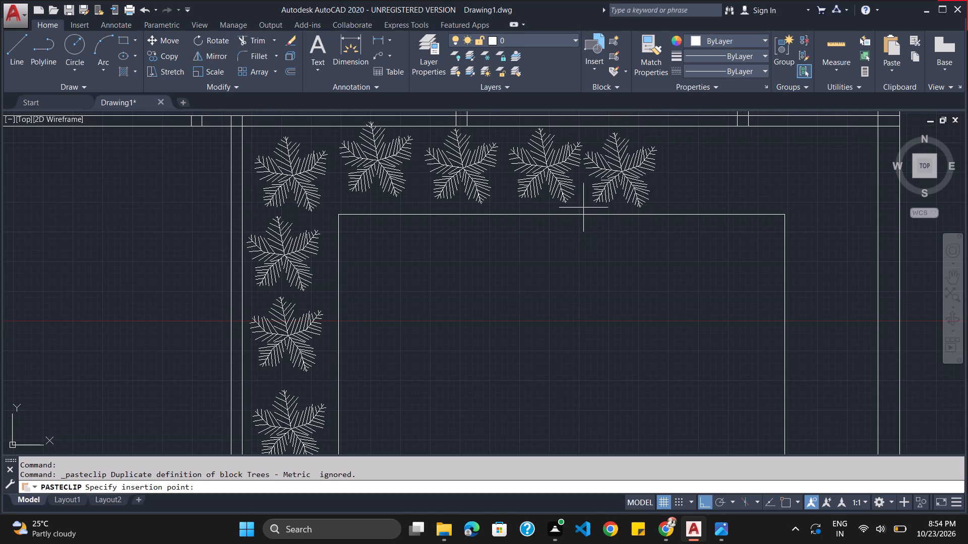
click(591, 206)
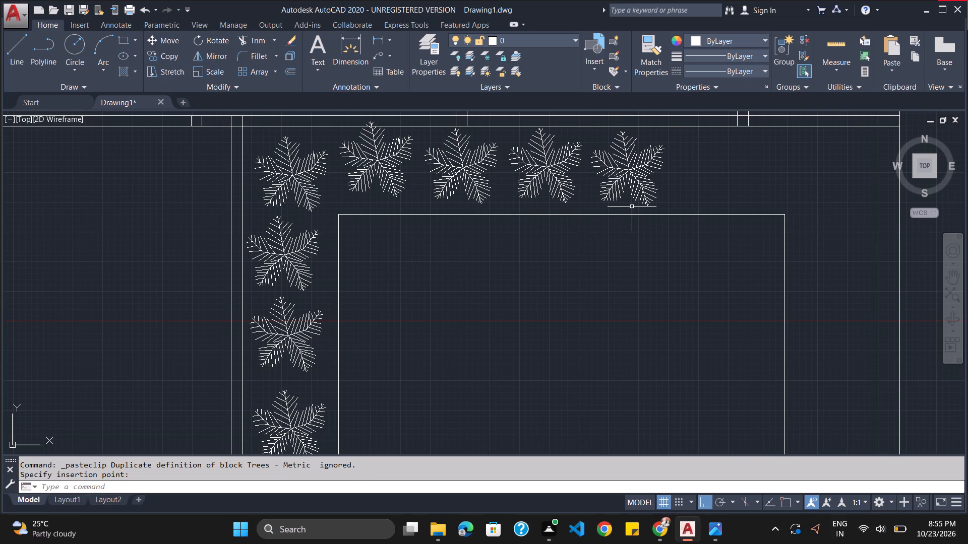
key(ctrl+v)
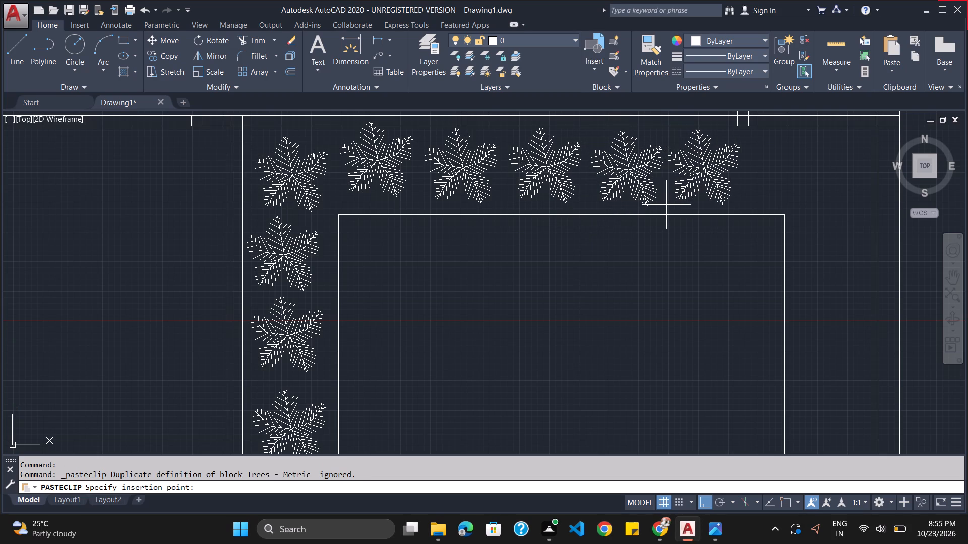
click(667, 205)
key(ctrl+v)
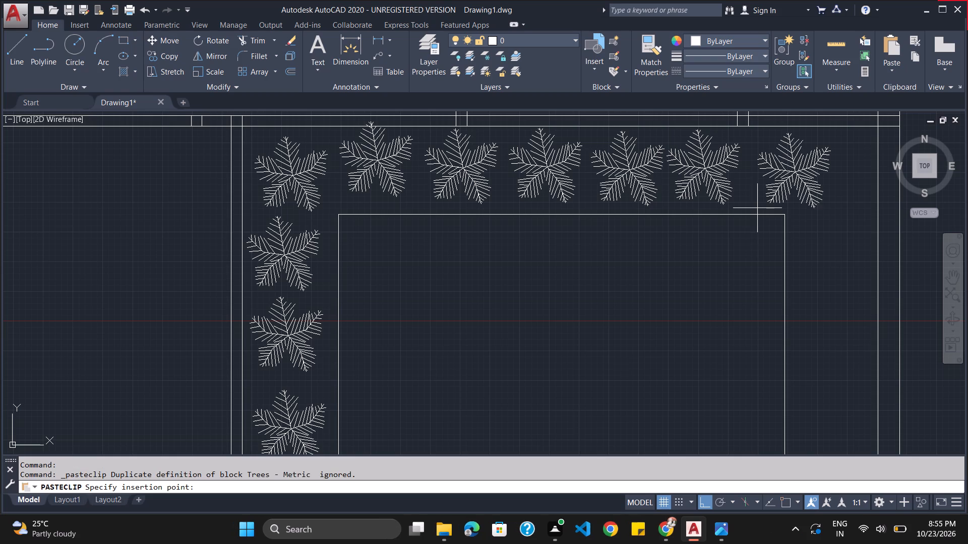
click(743, 206)
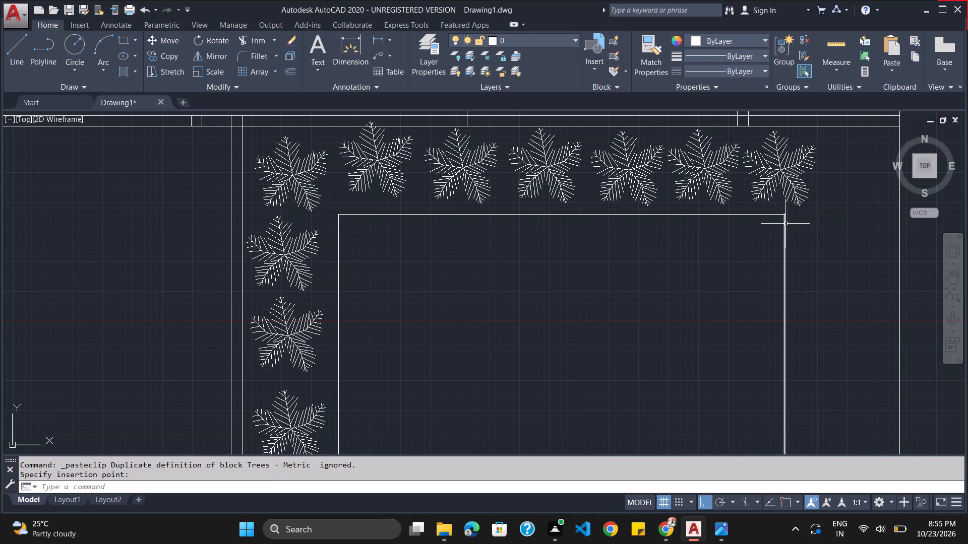
Paste five tree copies down the strip along the lawn's east side, from the northeast corner to the southeast corner.
key(ctrl+v)
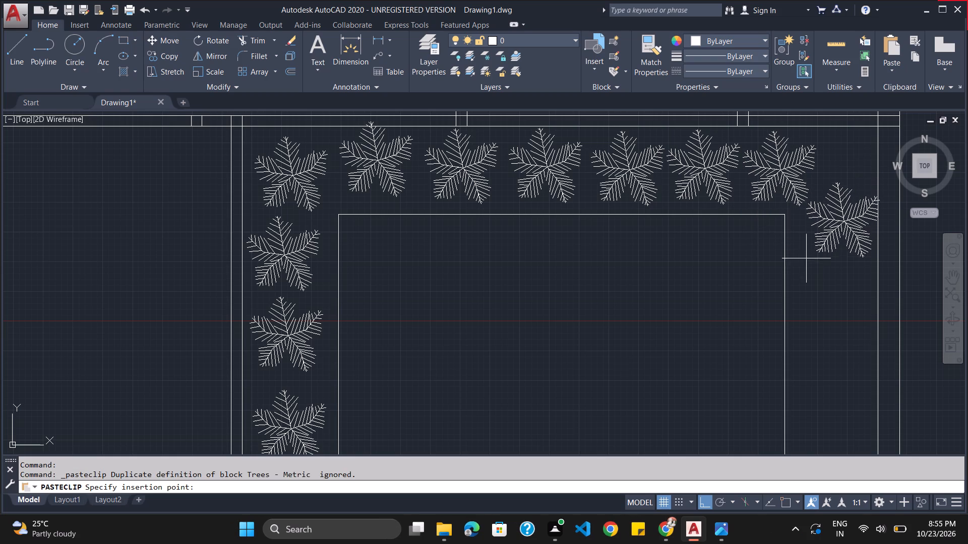
click(803, 265)
scroll(801, 268, down, 3)
scroll(823, 329, up, 1)
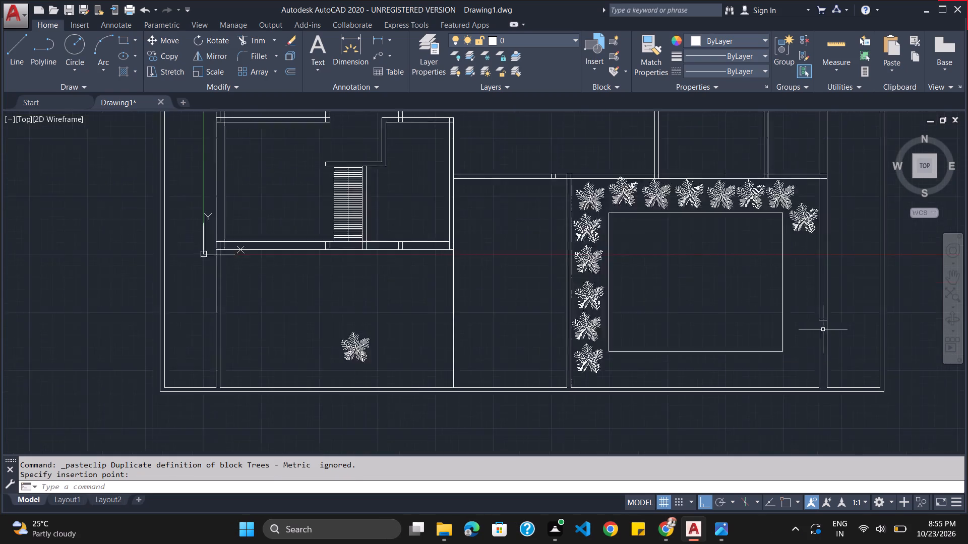
scroll(823, 329, up, 2)
scroll(782, 236, down, 3)
scroll(790, 203, up, 1)
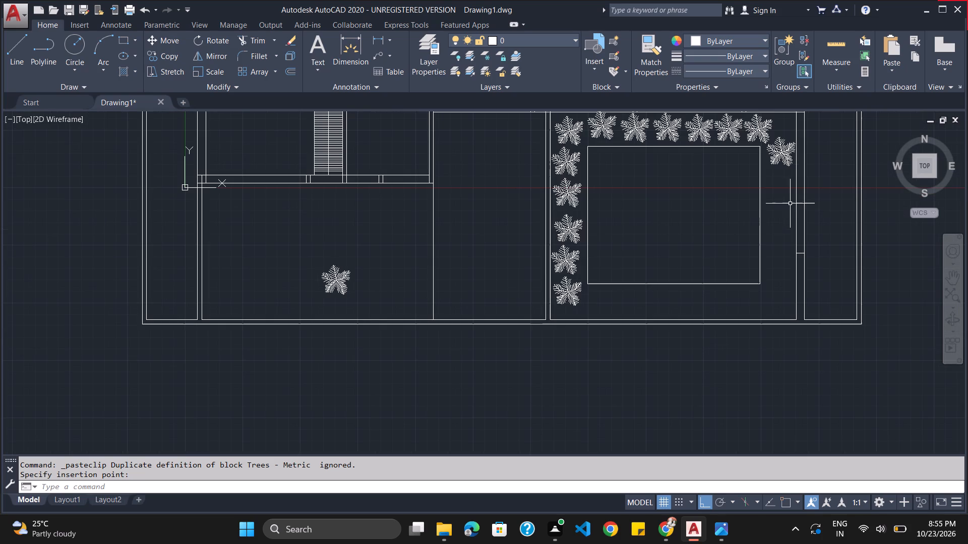
key(ctrl+v)
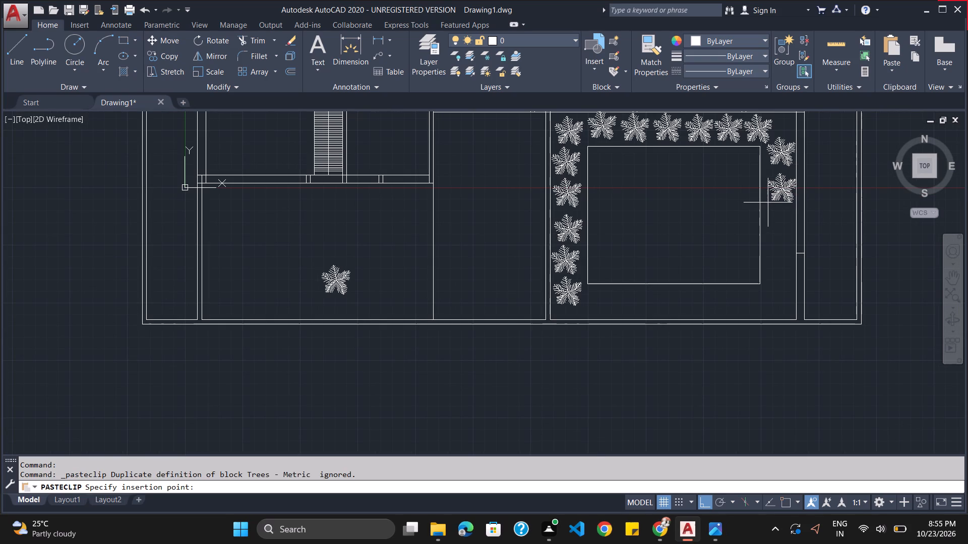
click(765, 201)
key(ctrl+v)
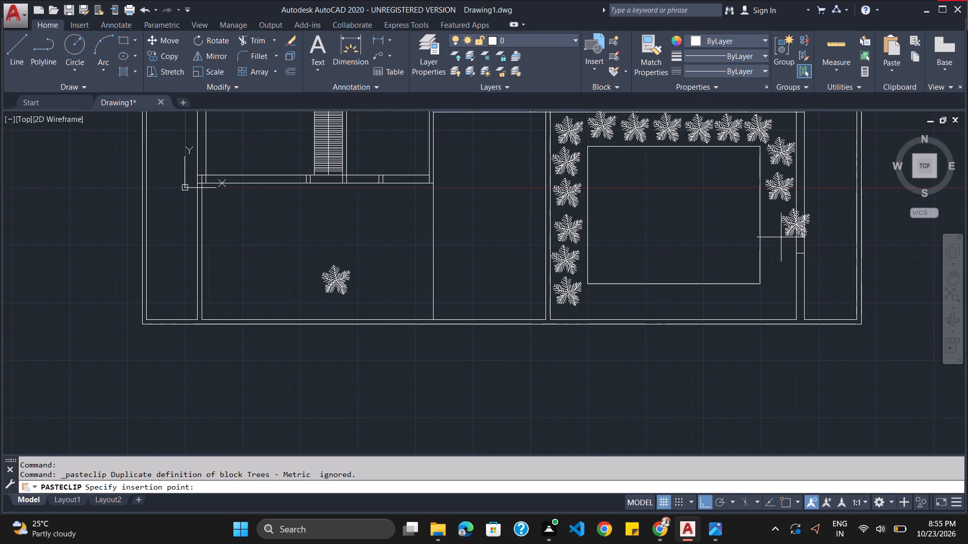
click(765, 235)
key(ctrl+v)
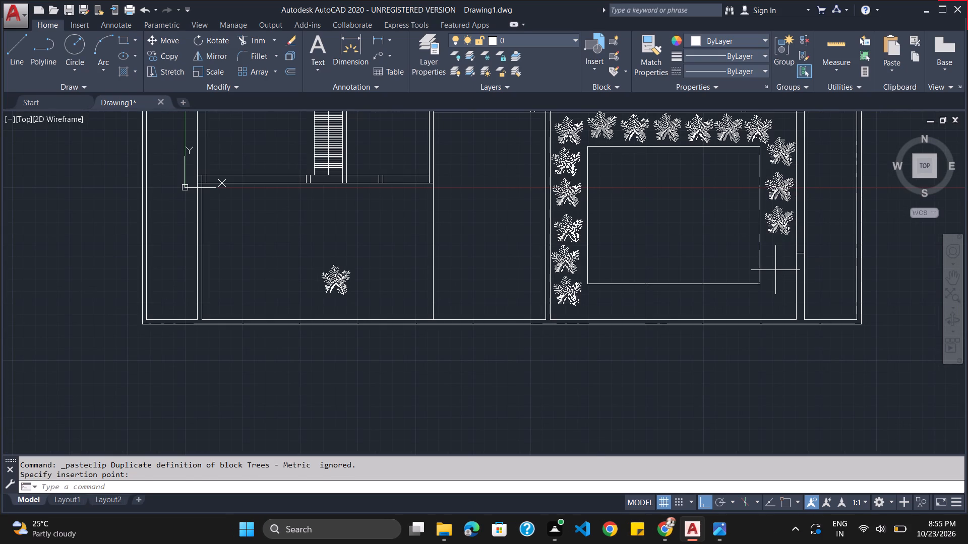
click(766, 270)
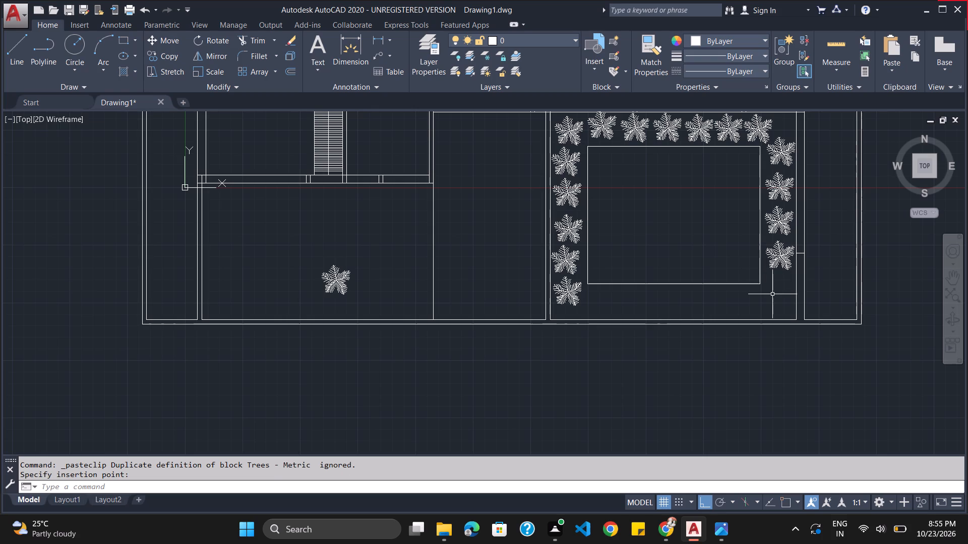
key(ctrl+v)
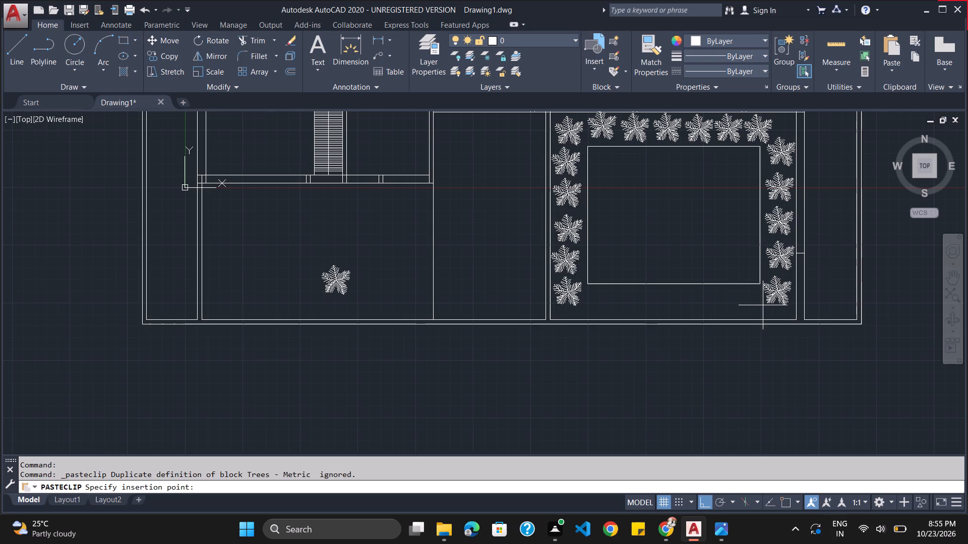
click(763, 305)
Paste five tree copies in a row below the lawn rectangle's south edge, from its west end to its east end.
key(ctrl+v)
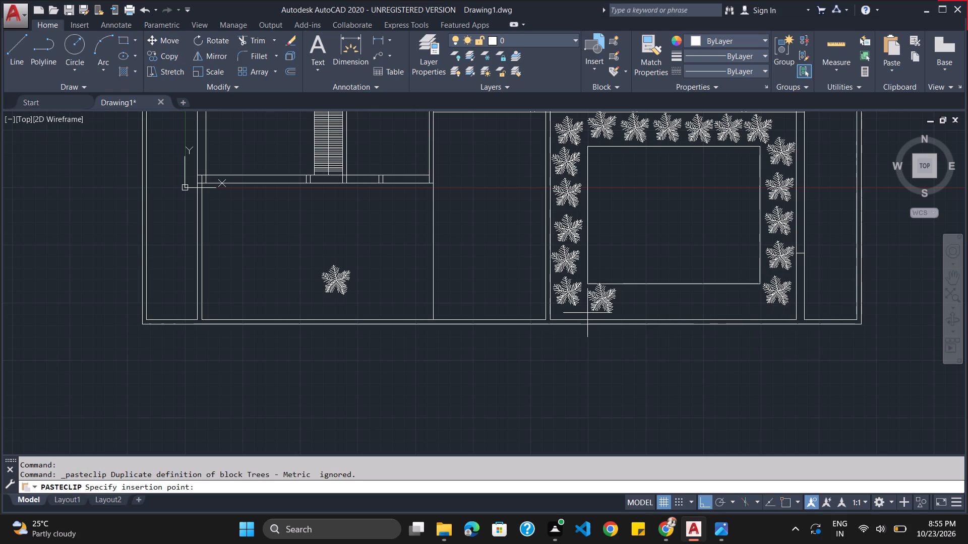
click(587, 316)
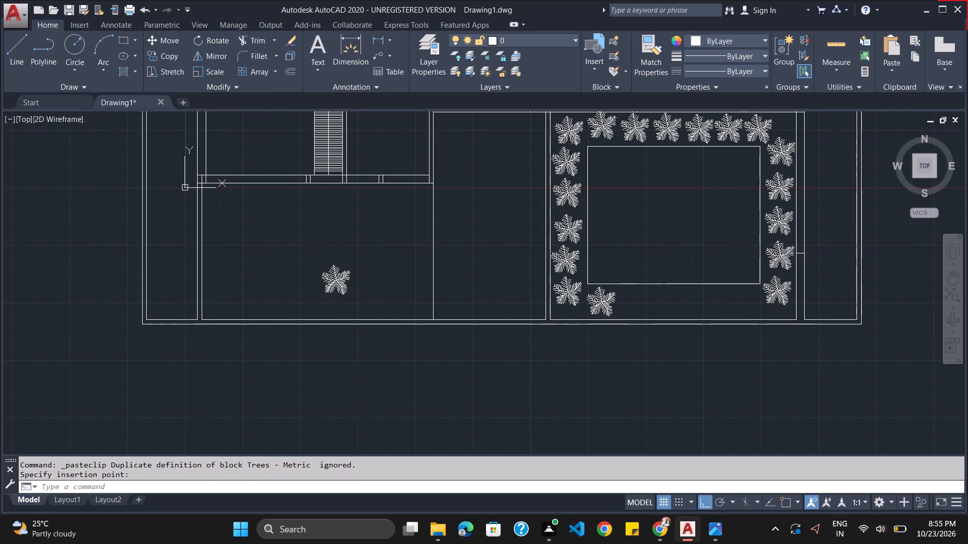
key(ctrl+v)
ctrl+click(617, 317)
key(ctrl+v)
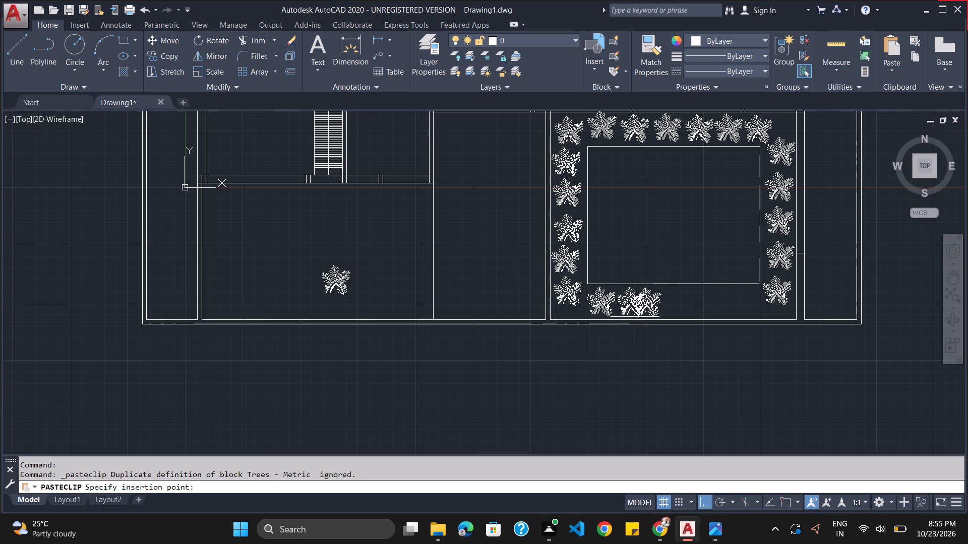
ctrl+click(651, 317)
key(ctrl+v)
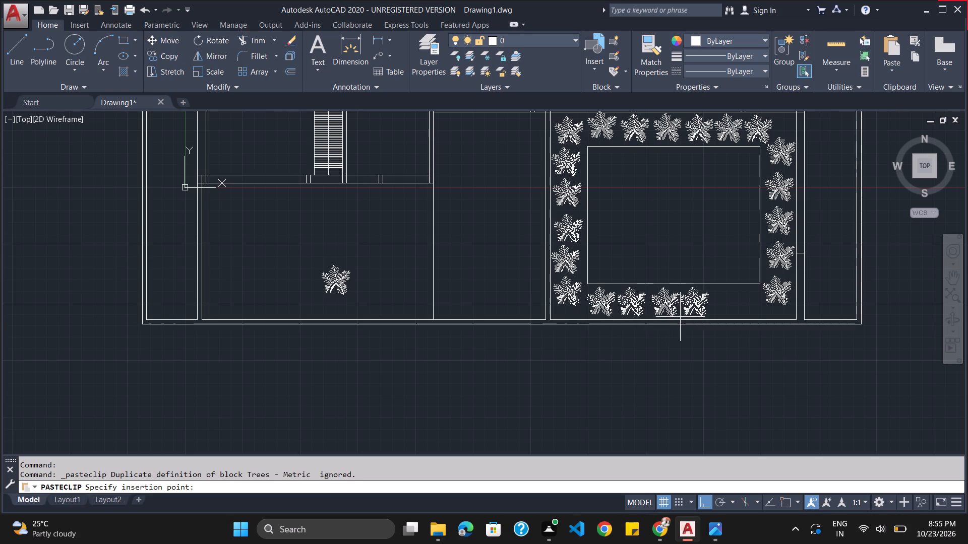
ctrl+click(686, 316)
key(ctrl+v)
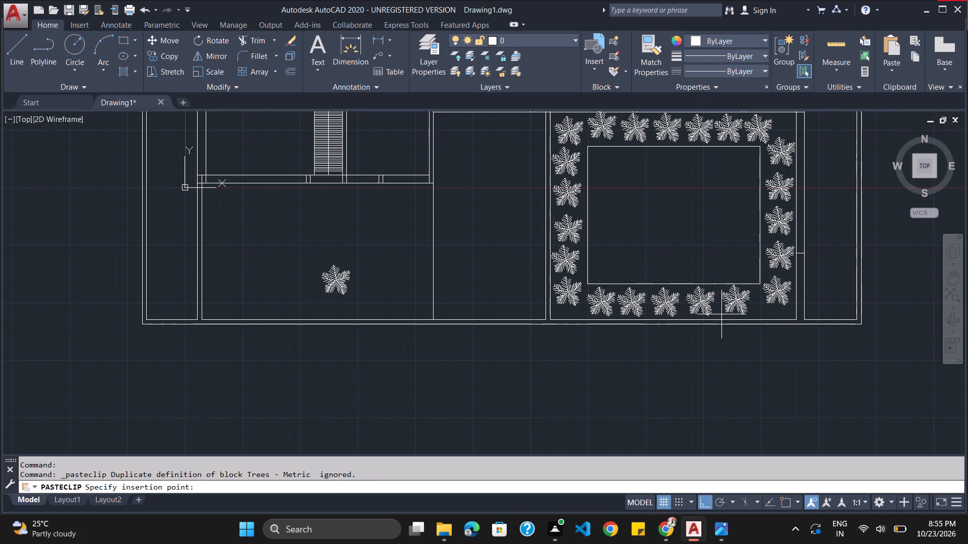
ctrl+click(721, 314)
After checking the reference plan, paste four tree copies up the strip inside the west boundary wall, starting near the southwest corner.
key(alt+Tab)
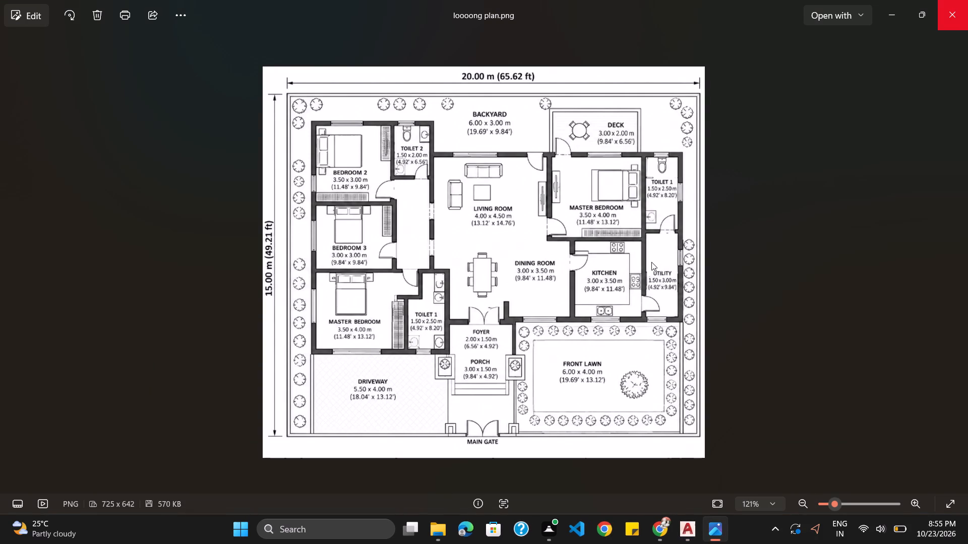
key(alt+Tab)
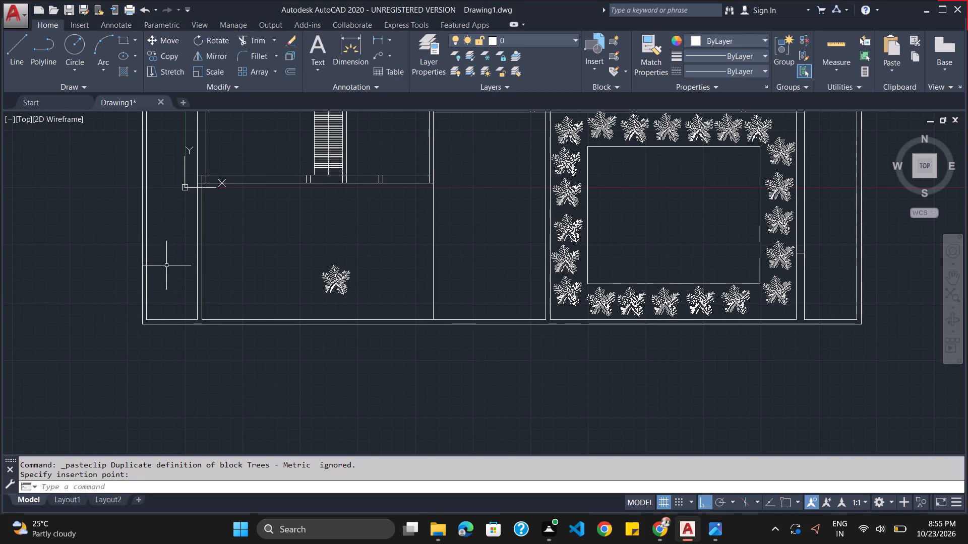
key(ctrl+v)
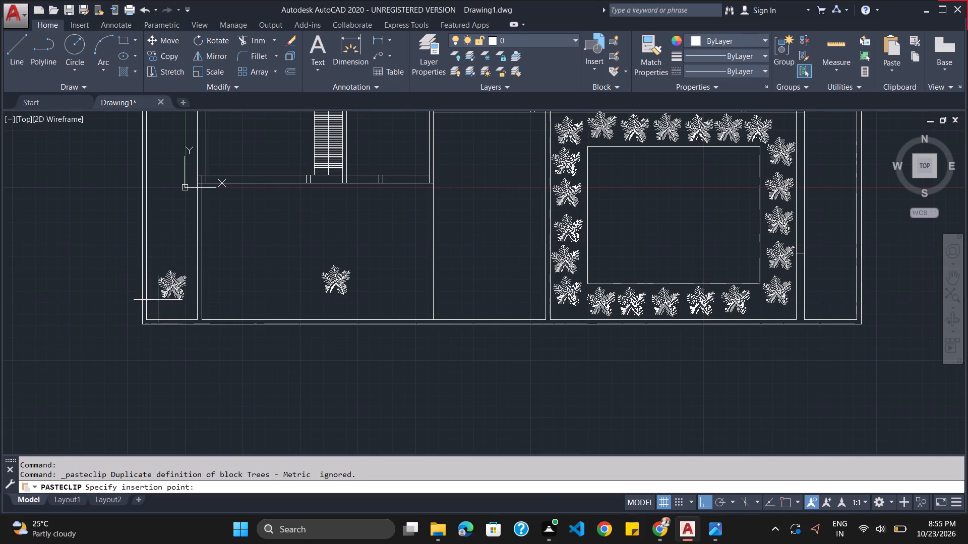
click(158, 300)
key(ctrl+v)
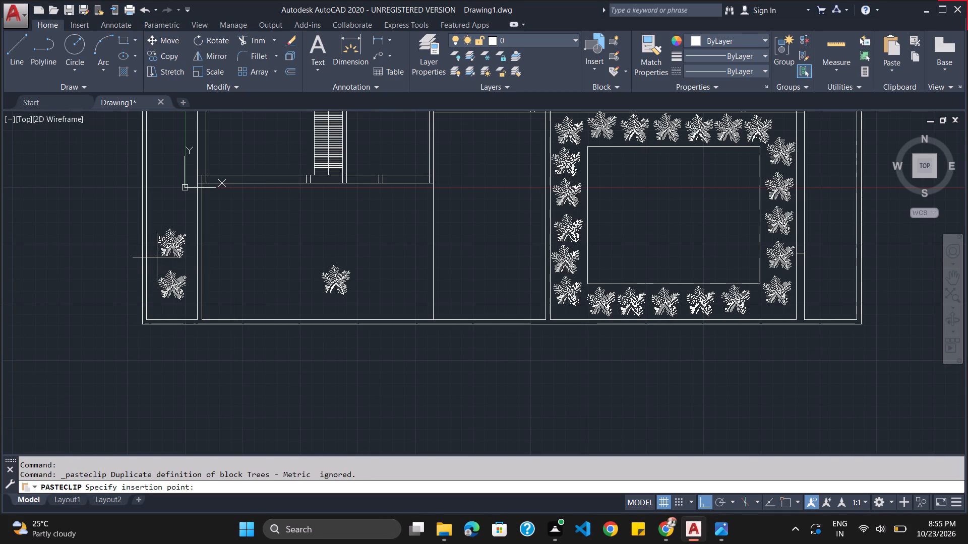
ctrl+click(157, 257)
key(ctrl+v)
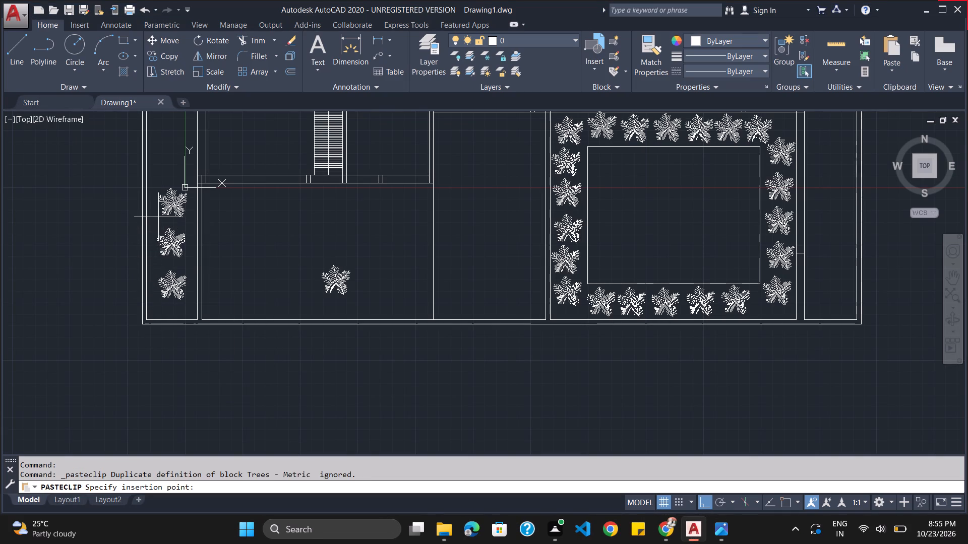
ctrl+click(159, 216)
key(ctrl+v)
ctrl+click(154, 168)
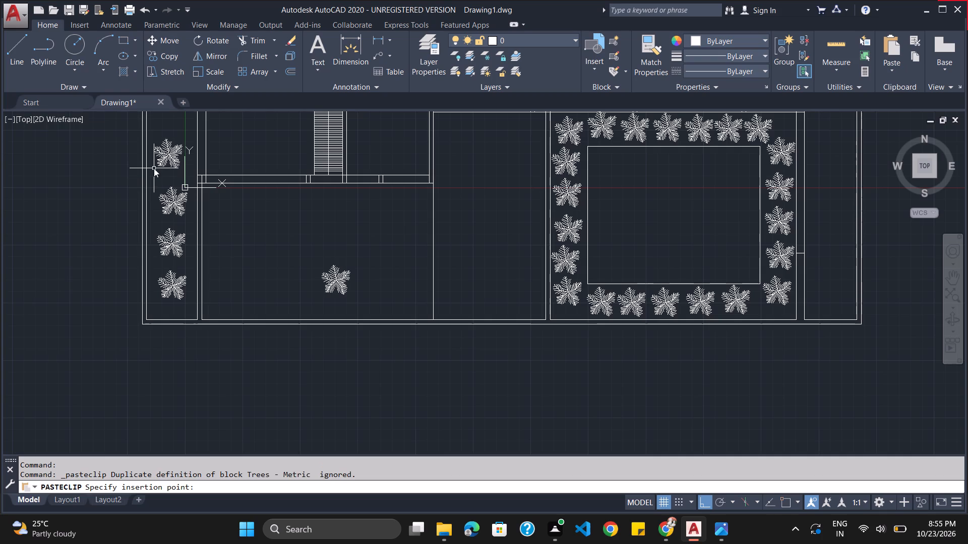
Continue the west boundary strip's tree column northward with four more tree copies alongside the bedrooms.
scroll(156, 180, down, 4)
scroll(158, 156, up, 3)
key(ctrl+v)
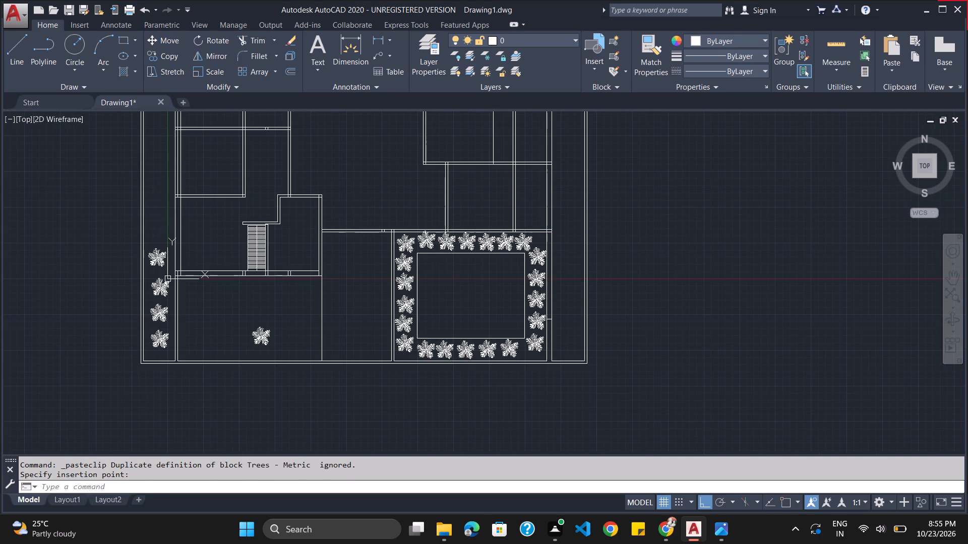
ctrl+click(150, 236)
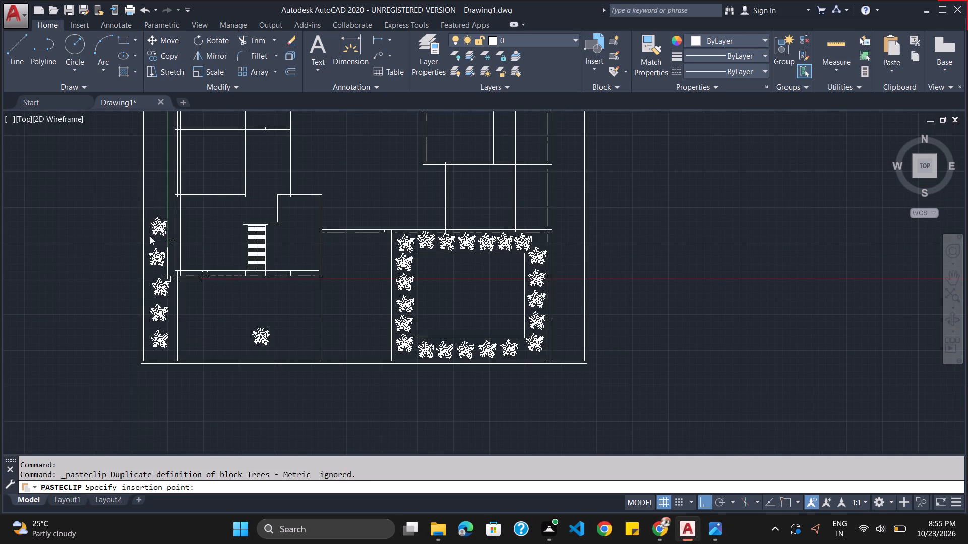
key(ctrl+v)
ctrl+click(150, 203)
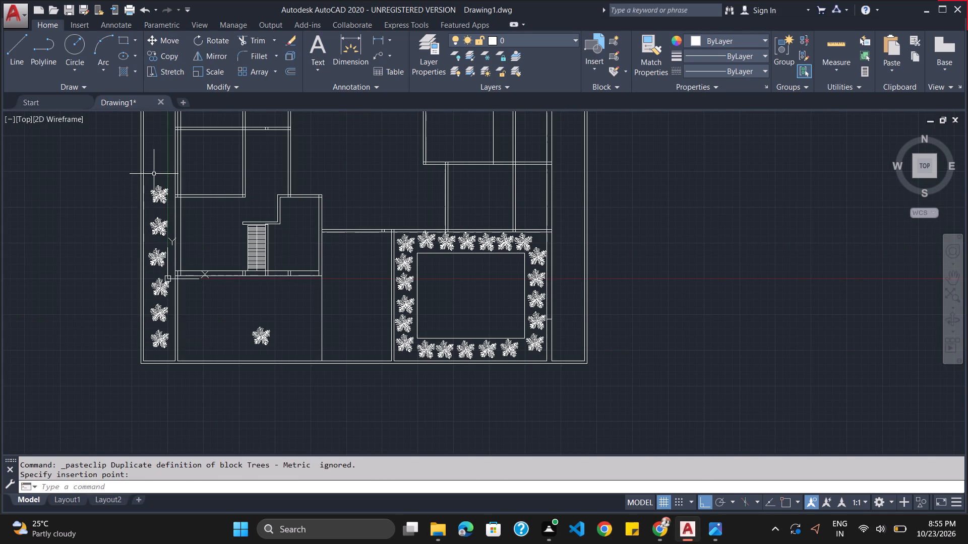
key(ctrl+v)
ctrl+click(150, 179)
key(ctrl+v)
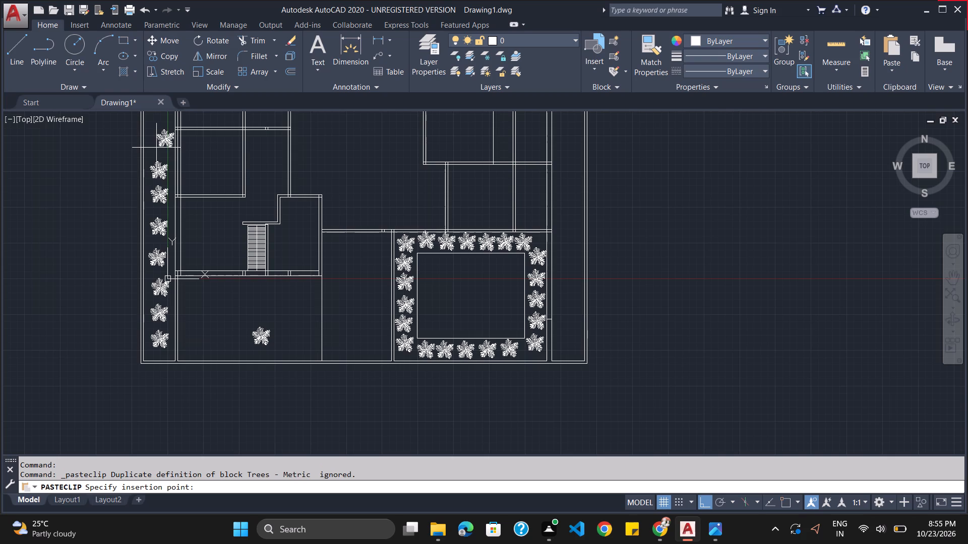
ctrl+click(150, 152)
Paste five tree copies up the strip inside the east boundary wall, from the southeast corner to the lawn's north end.
ctrl+scroll(165, 177, down, 3)
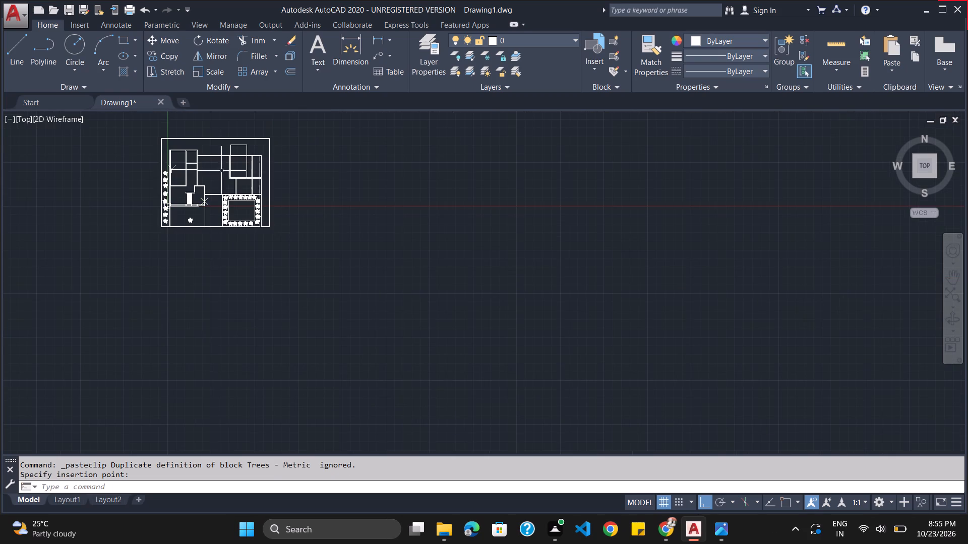
ctrl+scroll(262, 209, up, 3)
key(ctrl+v)
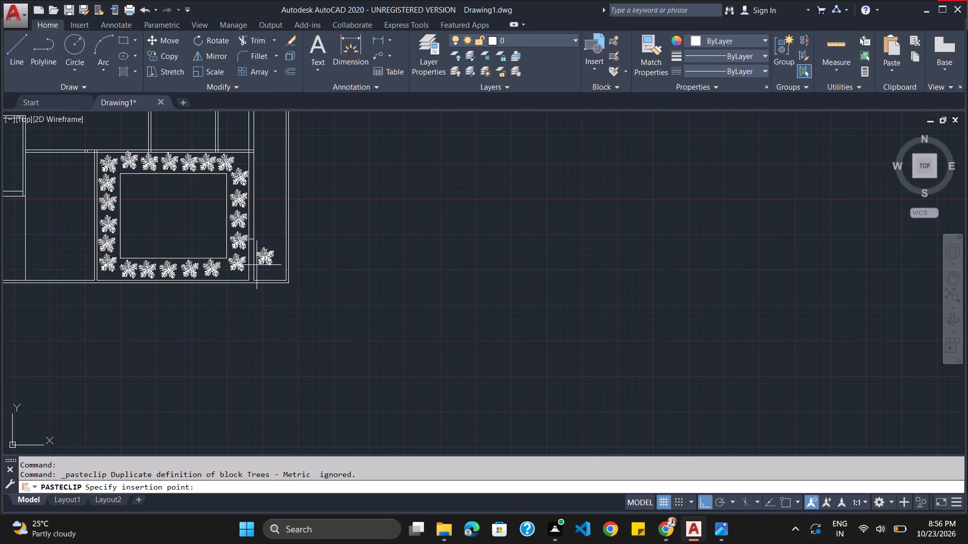
ctrl+click(261, 264)
key(ctrl+v)
ctrl+click(258, 237)
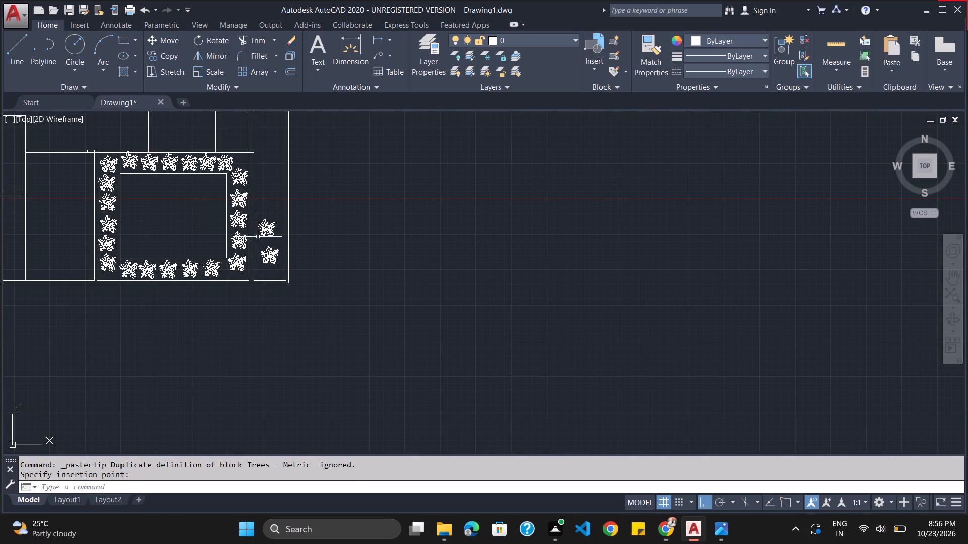
key(ctrl+v)
key(ctrl+v)
ctrl+click(258, 212)
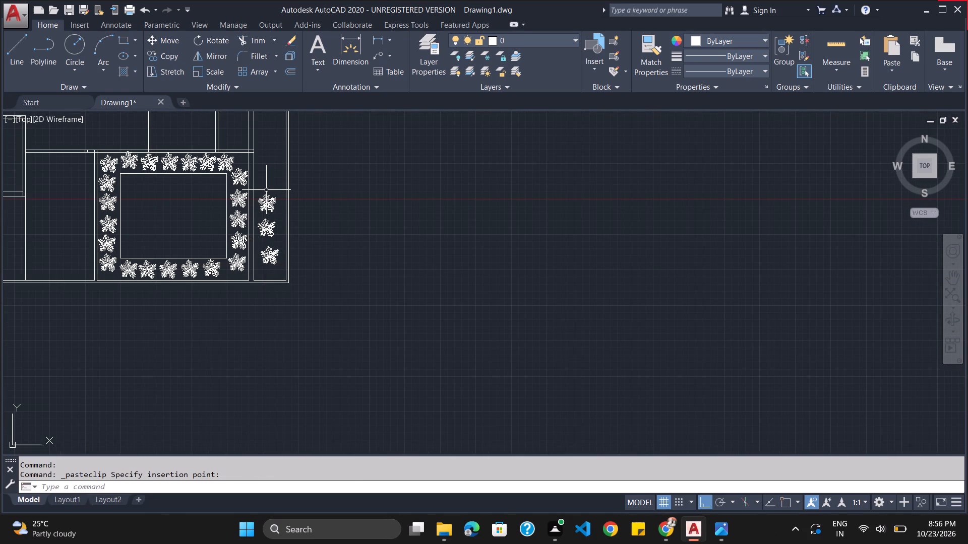
key(ctrl+v)
ctrl+click(261, 188)
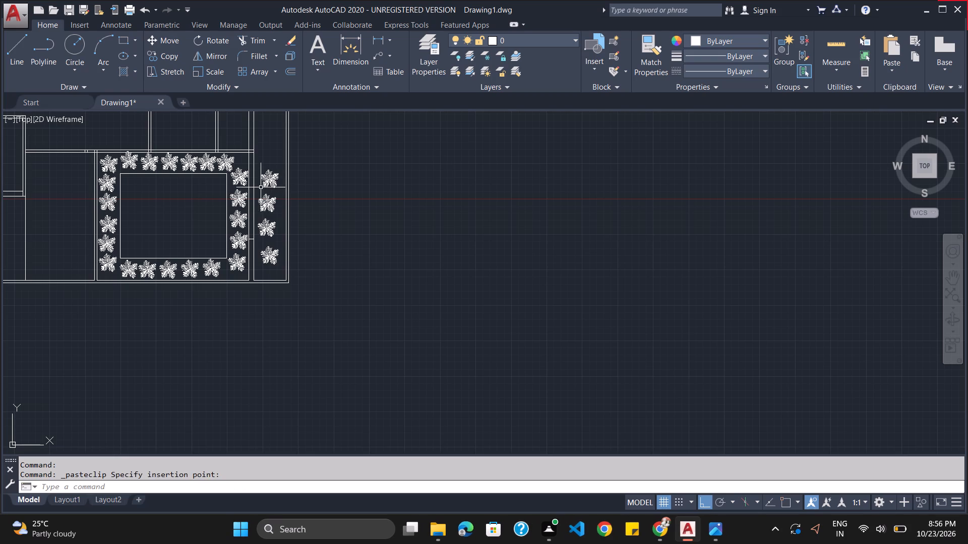
key(ctrl+v)
ctrl+click(260, 165)
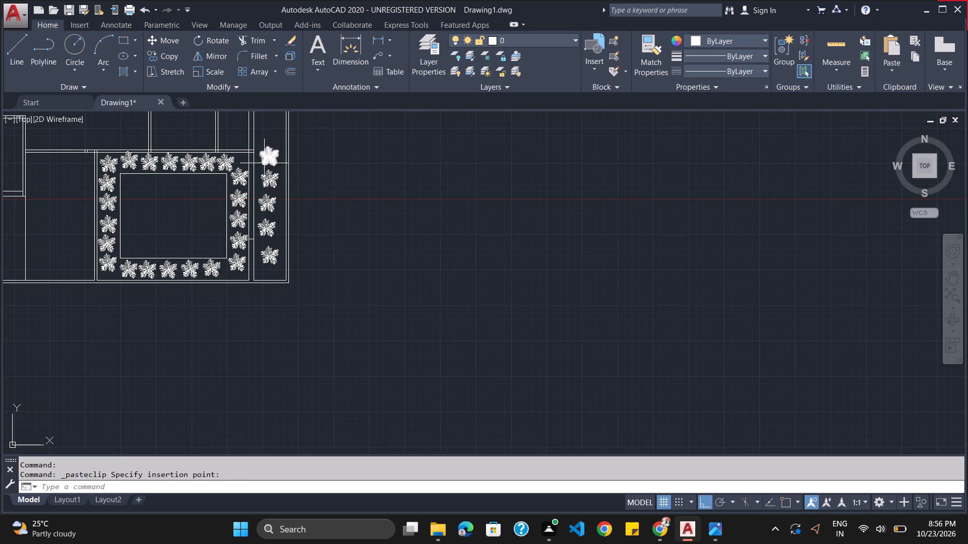
Continue the east boundary strip's tree column northward with four more tree copies alongside the utility and toilet rooms.
scroll(272, 169, down, 3)
scroll(264, 137, up, 2)
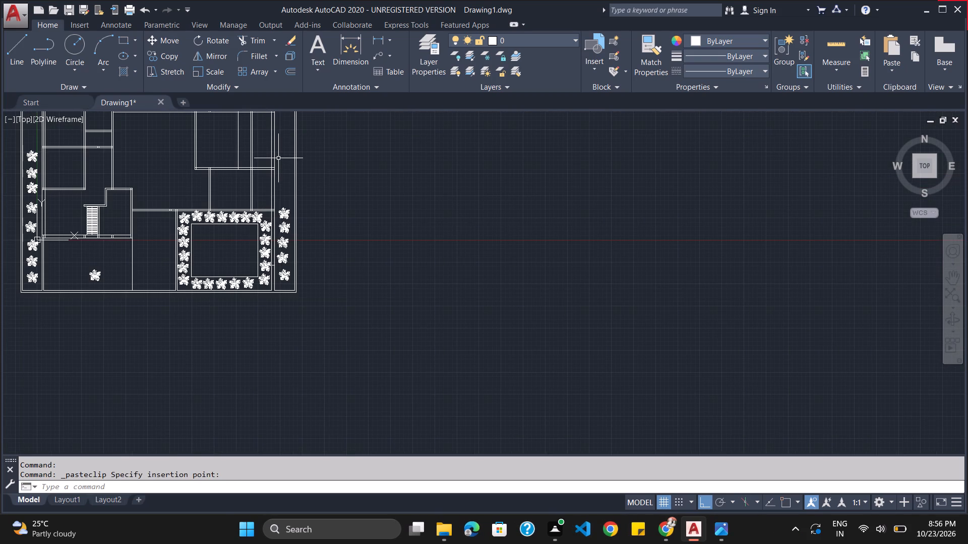
key(ctrl+v)
click(278, 199)
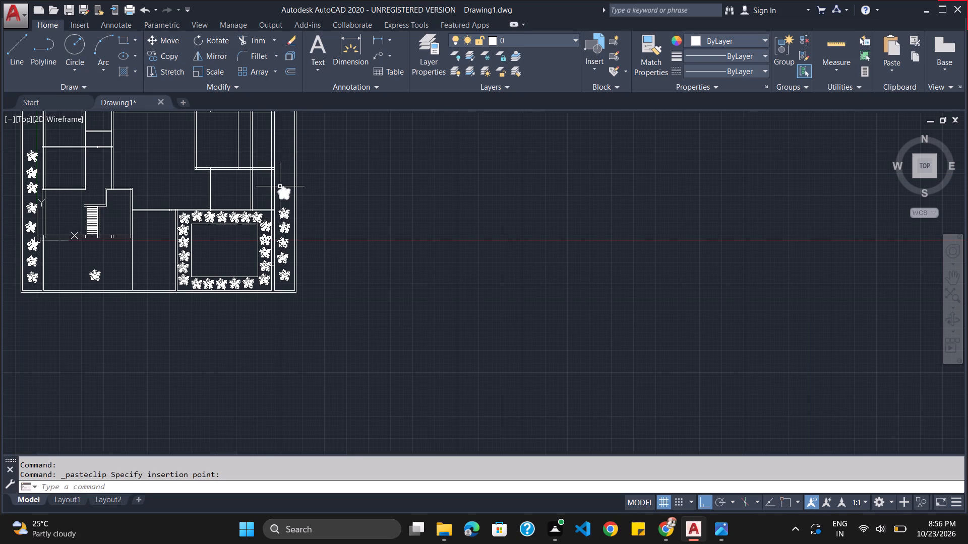
key(ctrl+v)
click(280, 182)
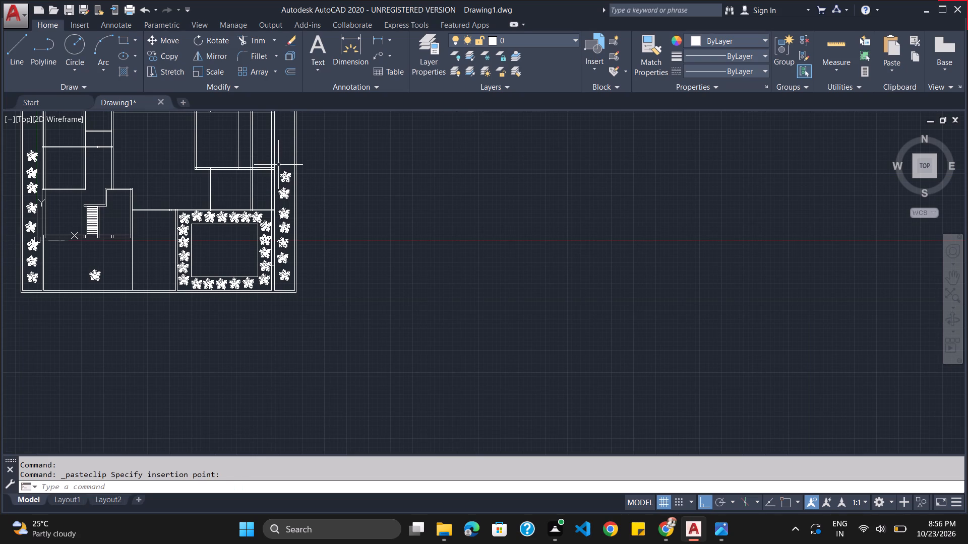
key(ctrl+v)
ctrl+click(279, 167)
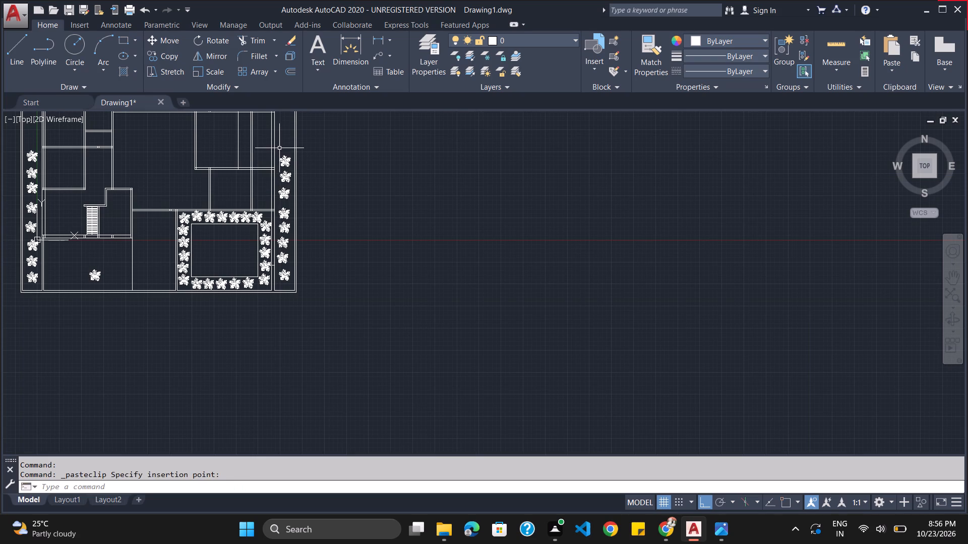
key(ctrl+v)
ctrl+click(279, 152)
After checking the reference plan, paste three tree copies clustered inside the boundary wall's northwest corner.
scroll(279, 159, down, 2)
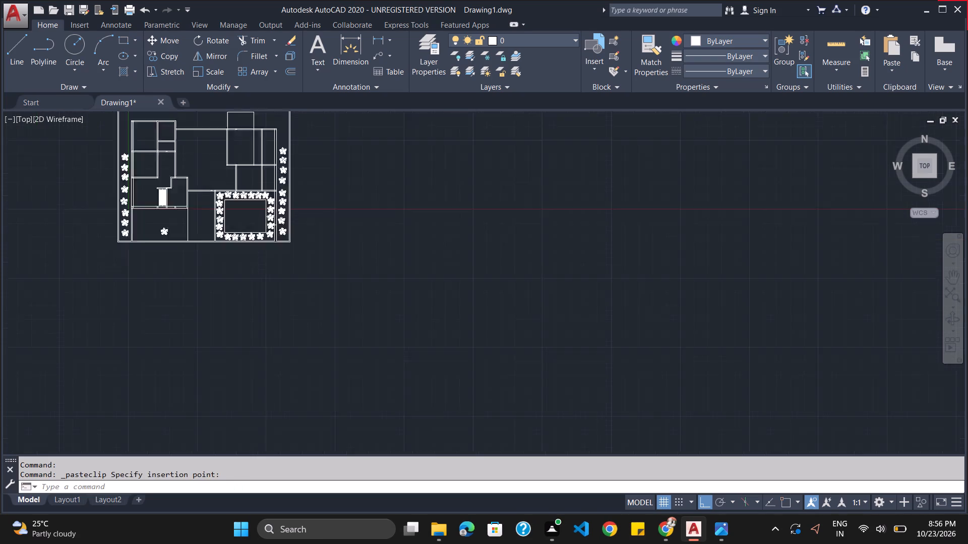
scroll(279, 160, down, 2)
scroll(242, 148, up, 4)
key(alt+Tab)
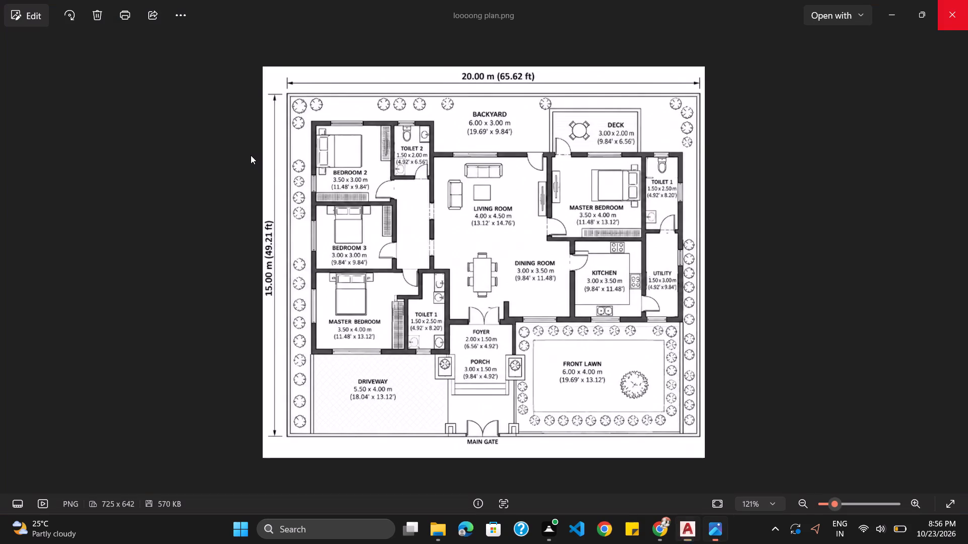
key(alt+Tab)
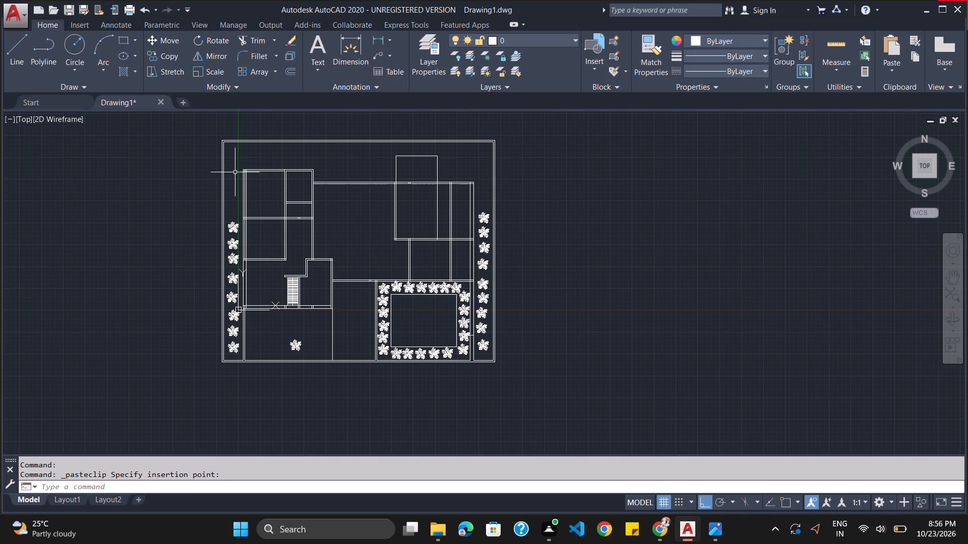
key(ctrl+v)
ctrl+click(228, 159)
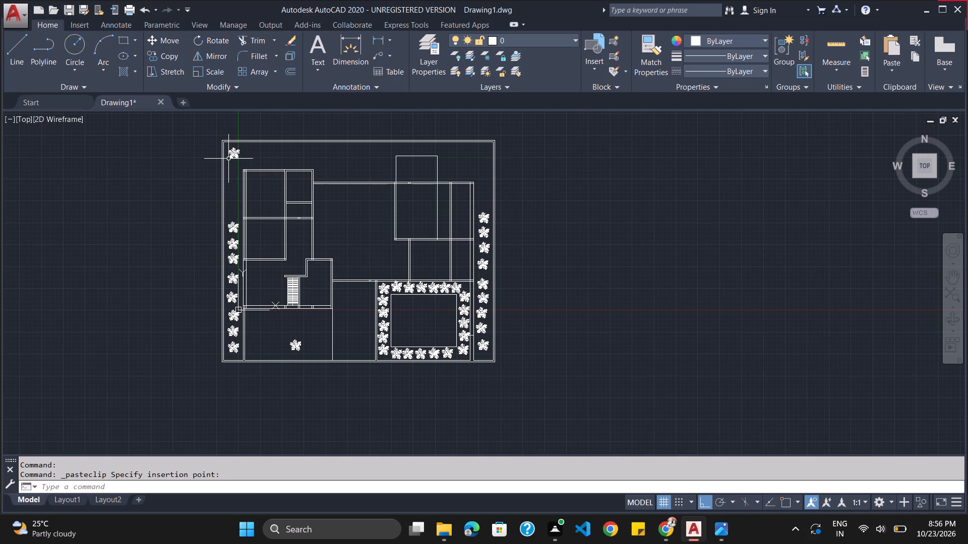
key(ctrl+v)
ctrl+click(243, 154)
key(ctrl+v)
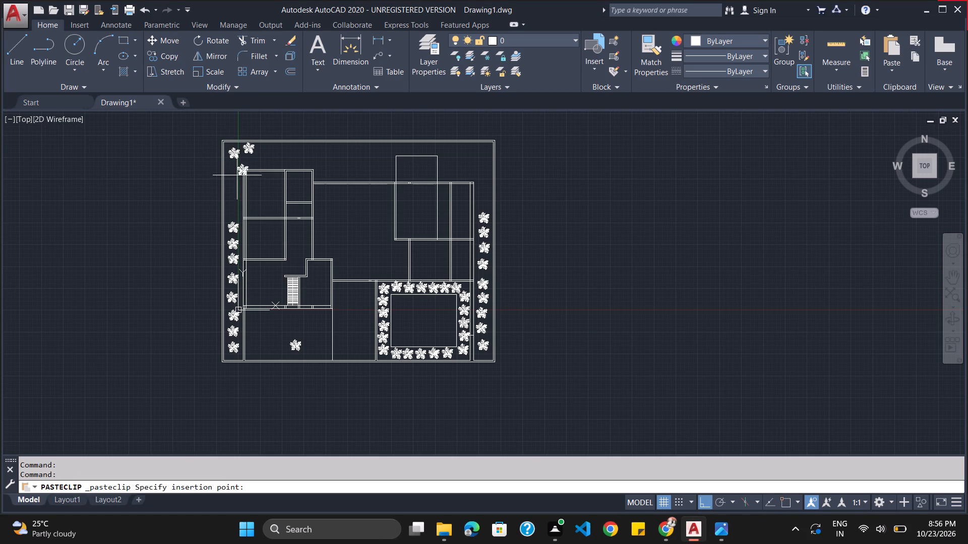
ctrl+click(227, 177)
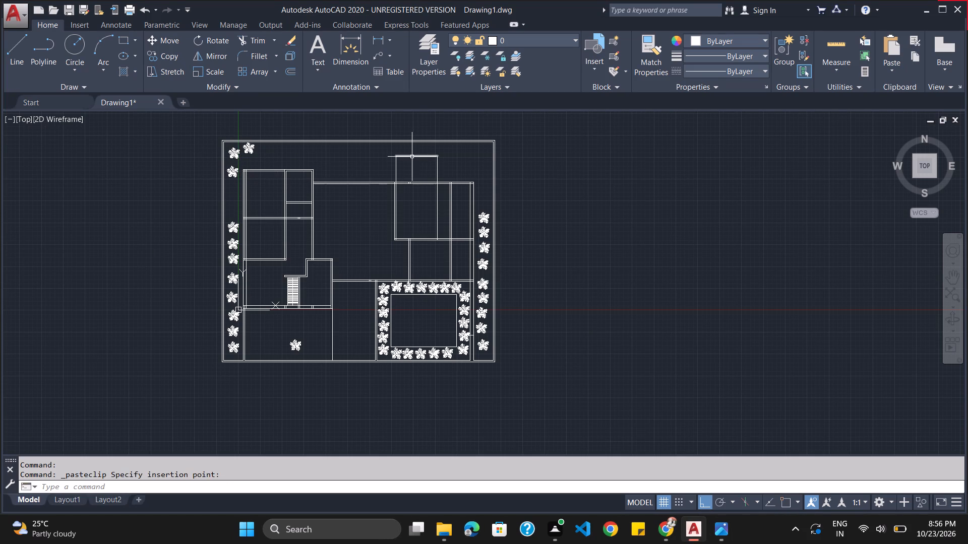
Paste three tree copies clustered inside the boundary wall's northeast corner, and check the planting against the reference plan.
key(ctrl+v)
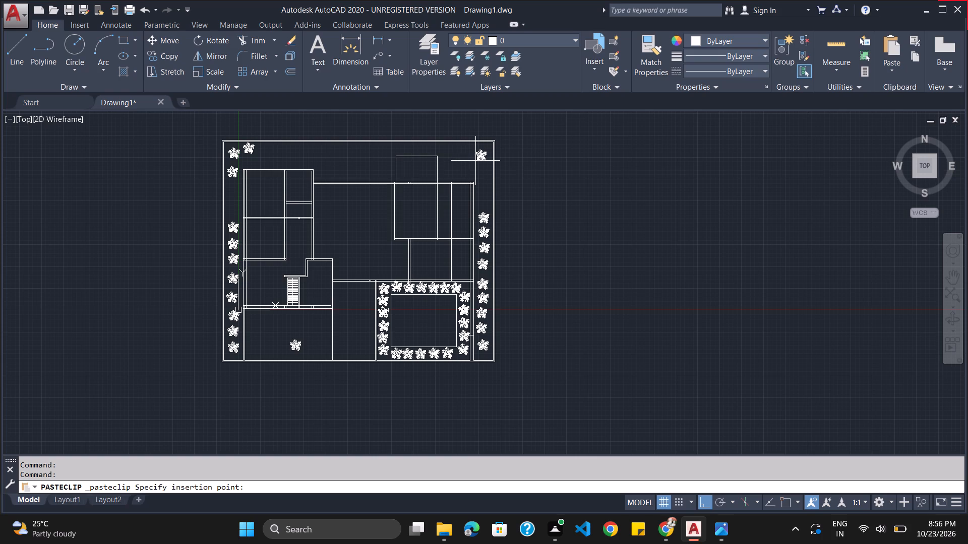
ctrl+click(475, 159)
key(ctrl+v)
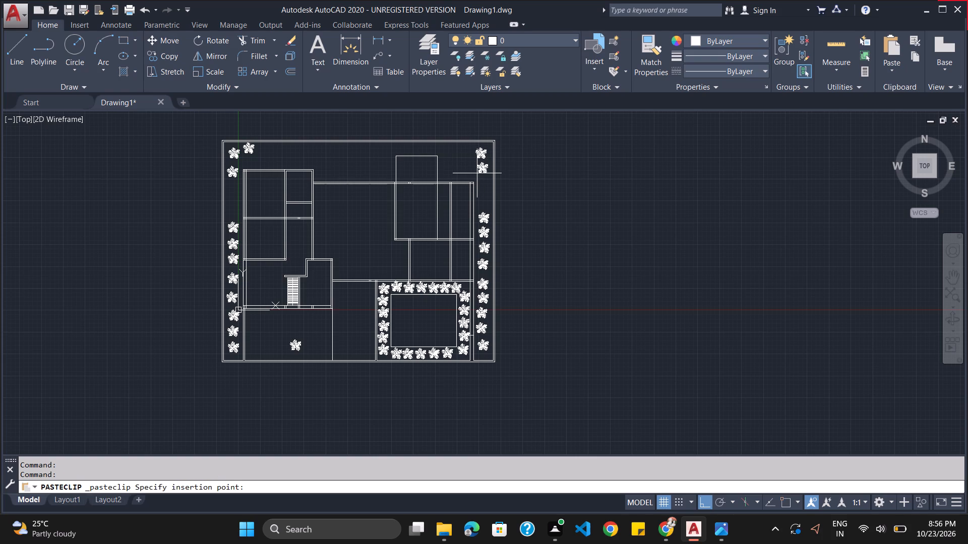
ctrl+click(477, 173)
key(ctrl+v)
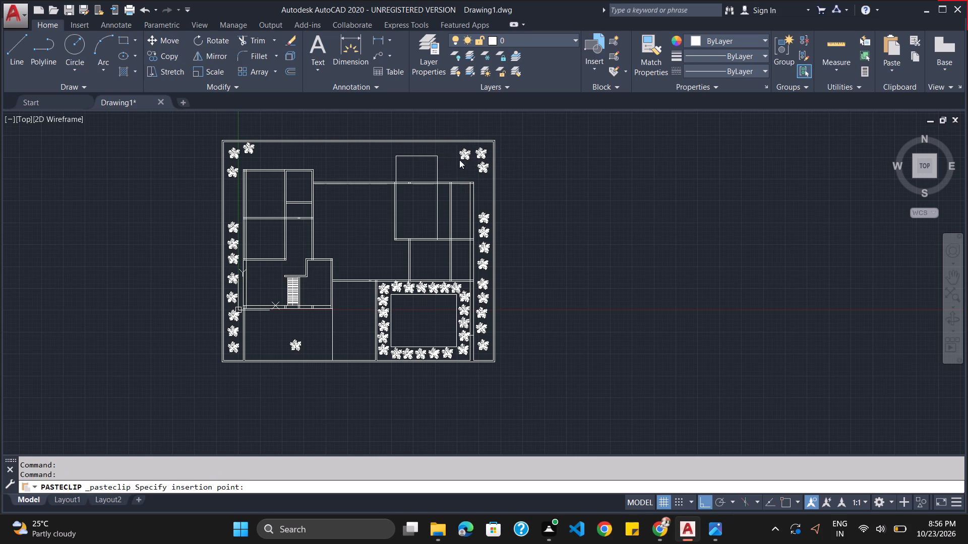
click(459, 160)
key(alt+Tab)
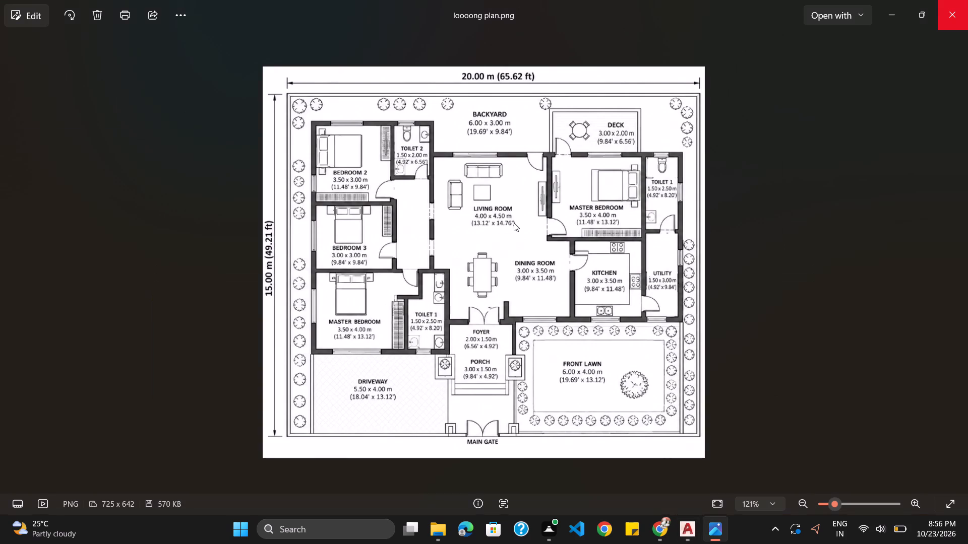
Paste four tree copies along the backyard wall, one near the deck's northwest corner and three north of Toilet 2, and check the reference plan.
key(alt+Tab)
key(ctrl+v)
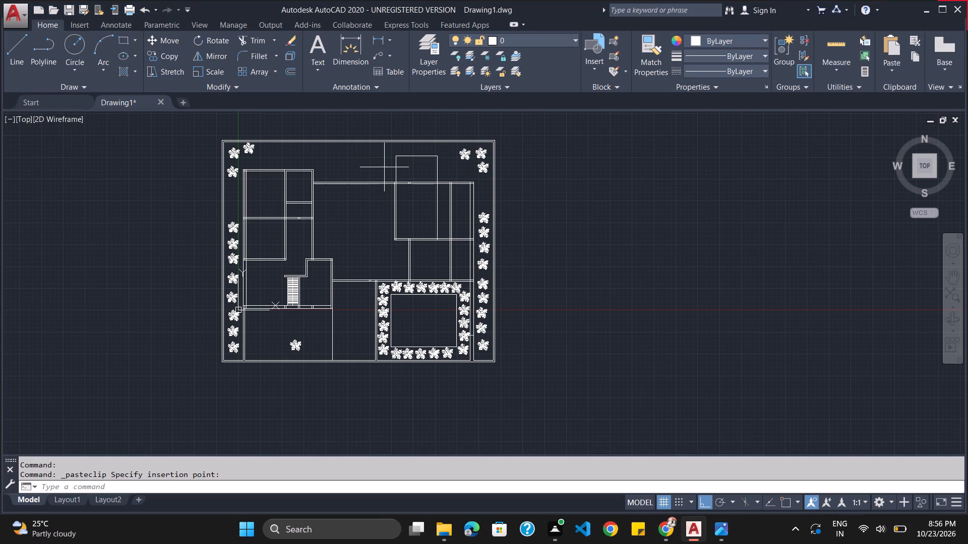
ctrl+click(385, 155)
key(ctrl+v)
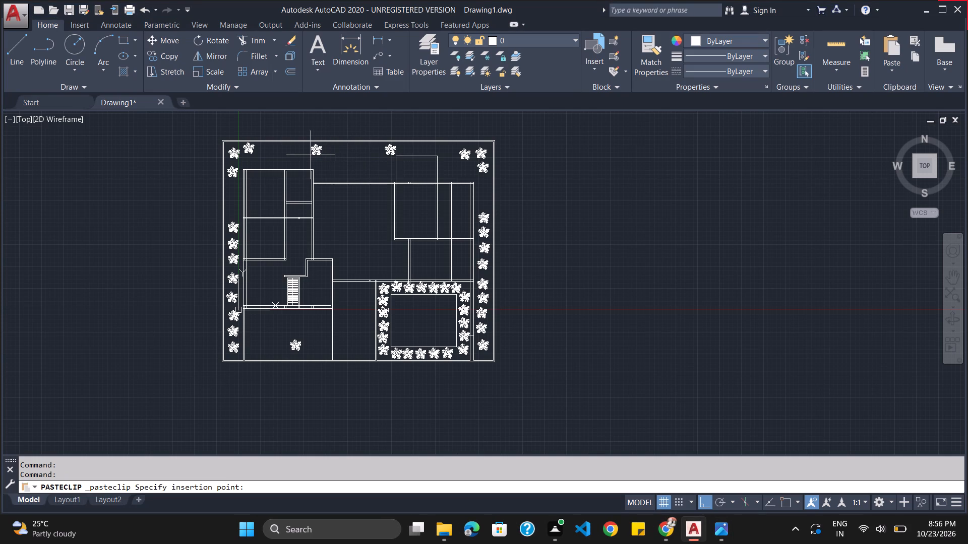
ctrl+click(310, 155)
key(ctrl+v)
ctrl+click(296, 155)
key(ctrl+v)
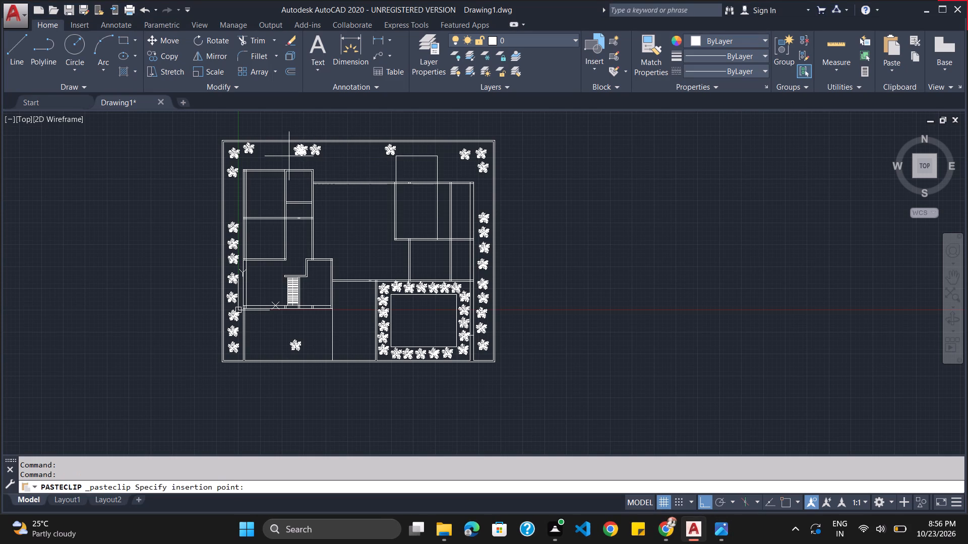
ctrl+click(284, 155)
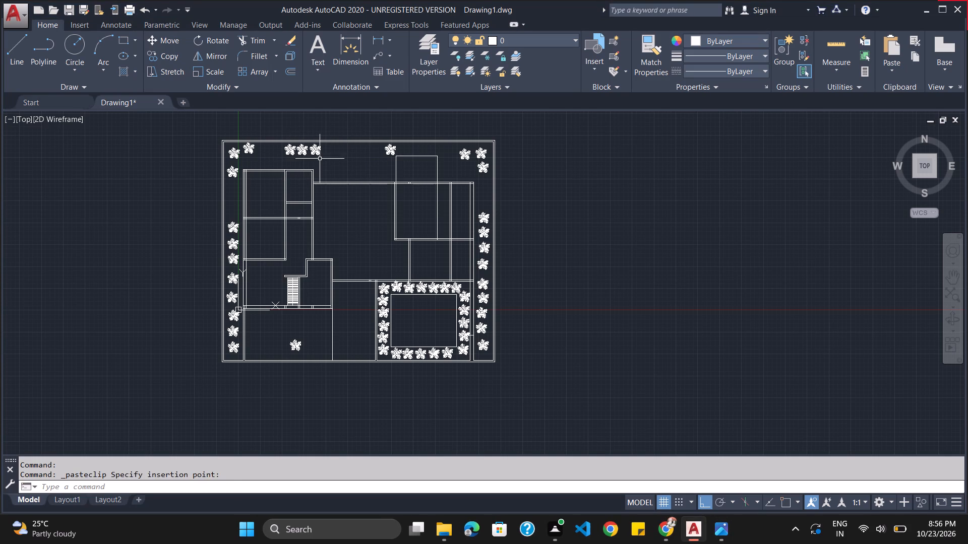
key(alt+Tab)
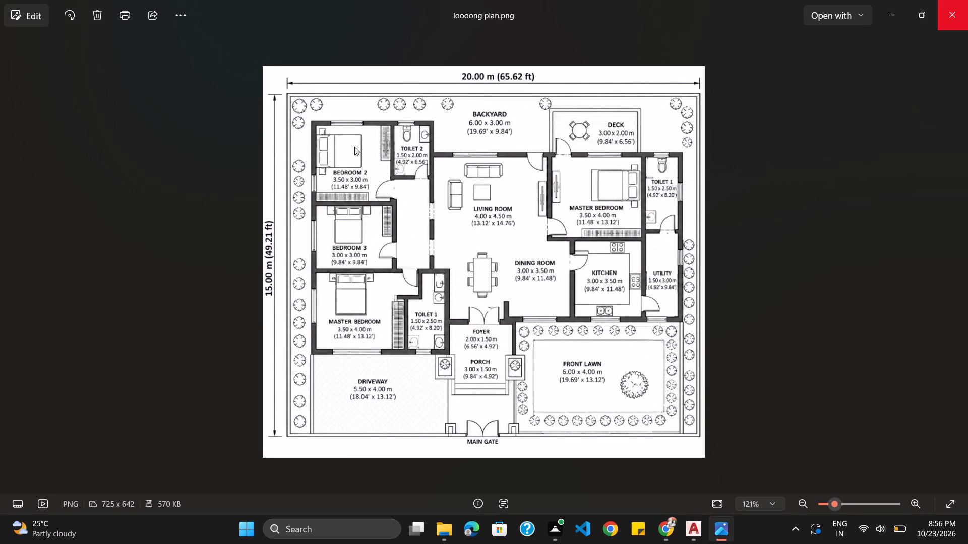
scroll(411, 161, down, 2)
scroll(409, 161, up, 2)
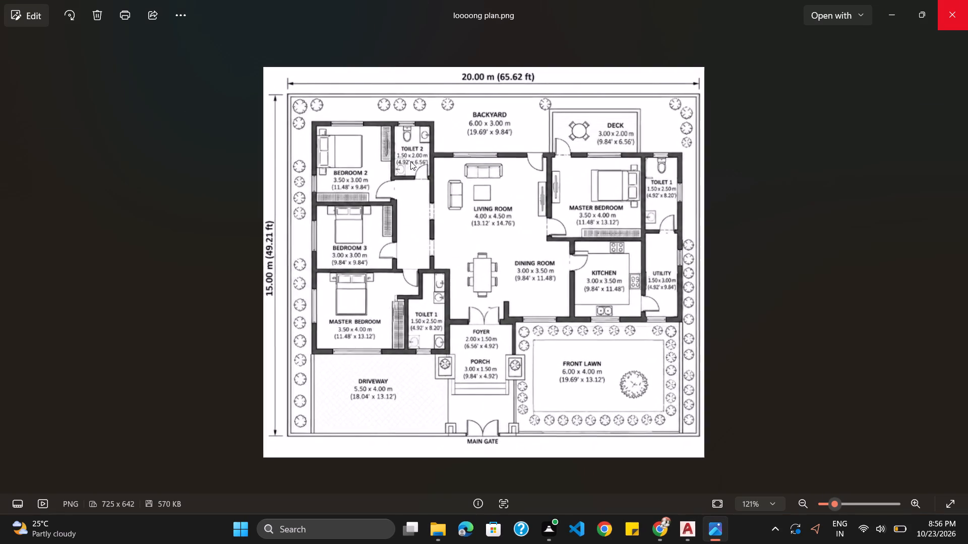
key(alt+Tab)
key(alt+Tab)
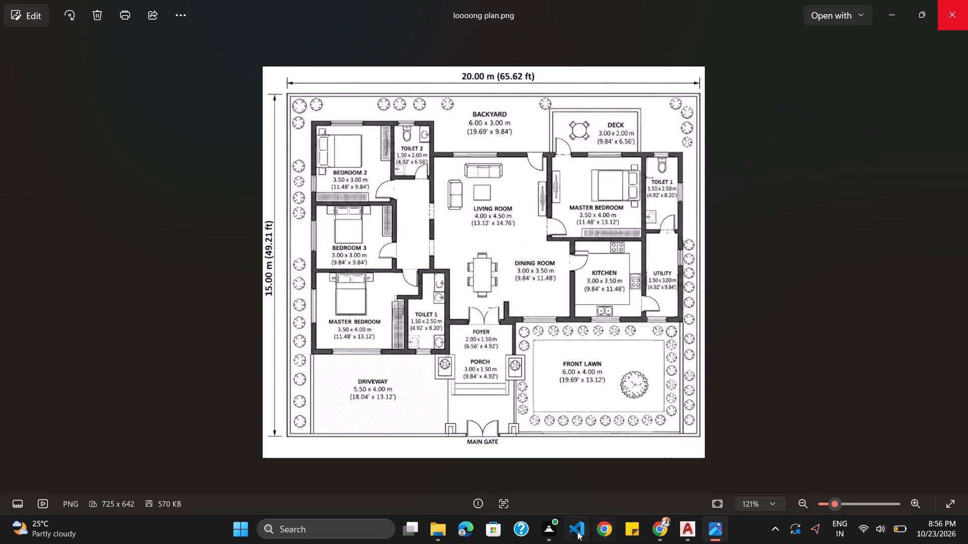
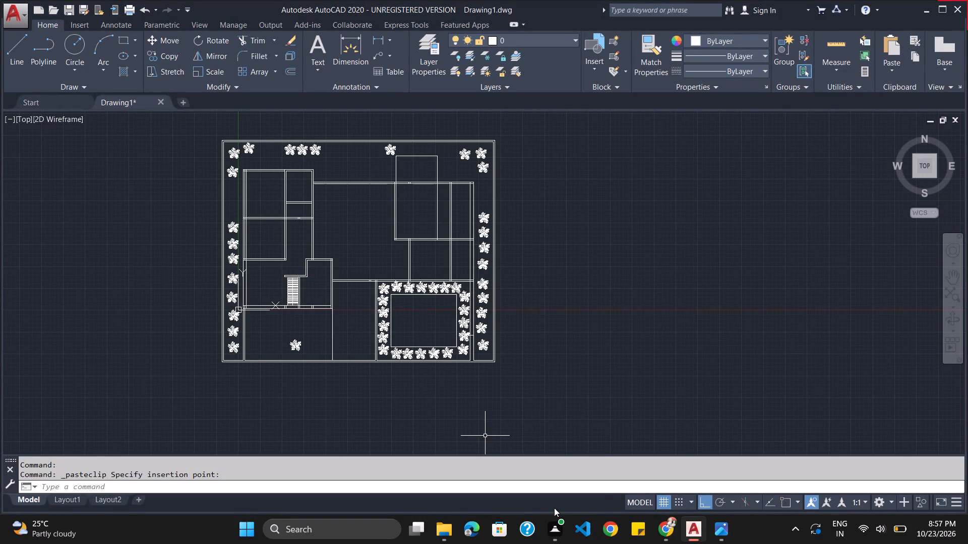
Cut the lone tree from the driveway and paste it inside the front lawn, toward its southeast corner.
click(297, 348)
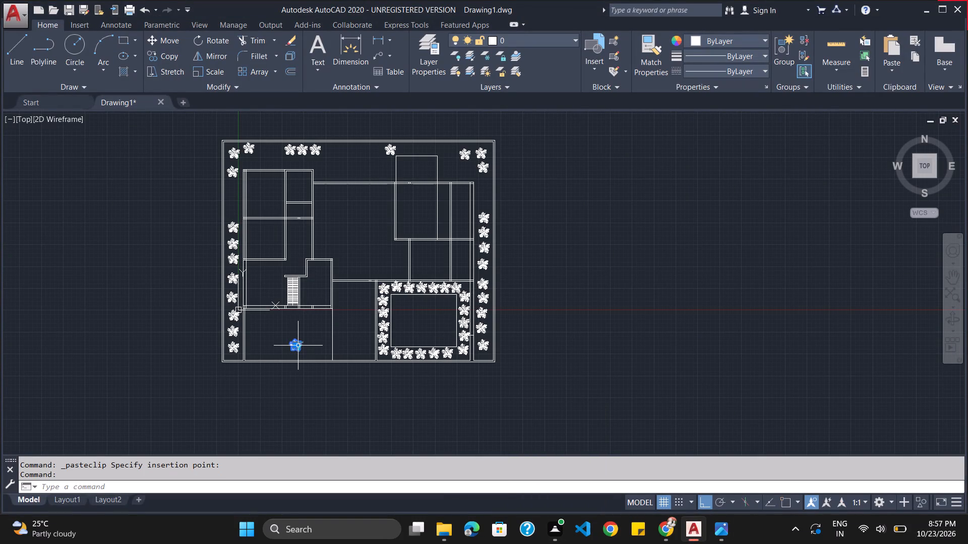
key(ctrl+x)
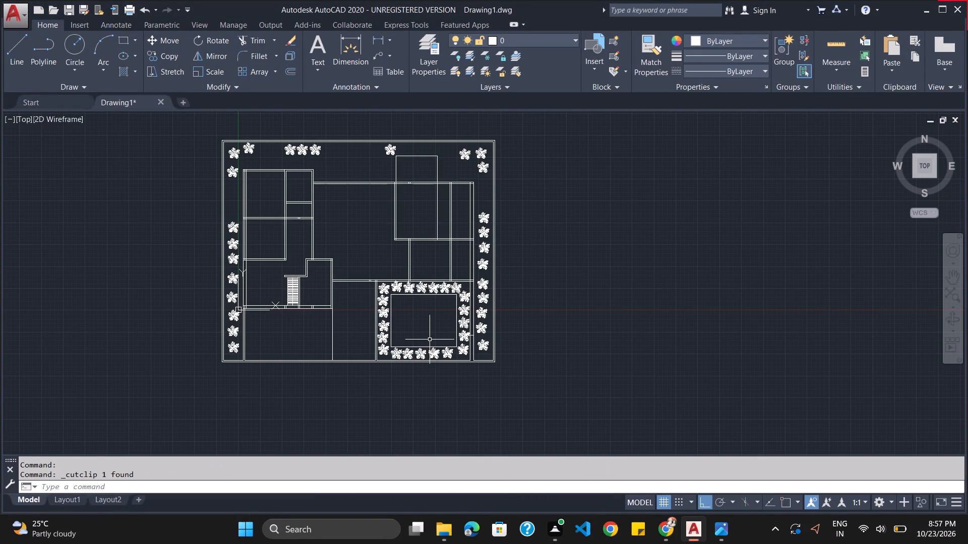
key(ctrl+v)
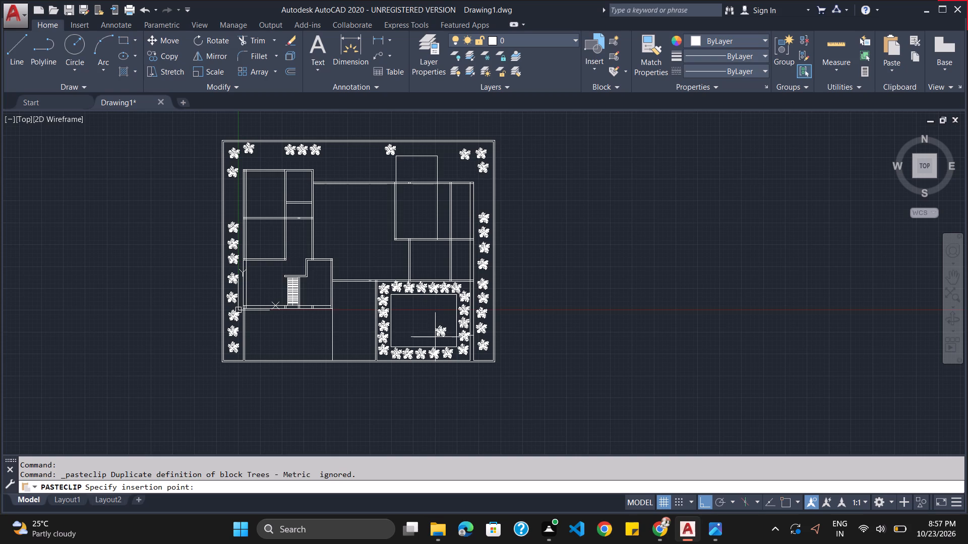
click(435, 337)
Scale the lone tree inside the front lawn up to roughly twice its size.
scroll(444, 335, up, 4)
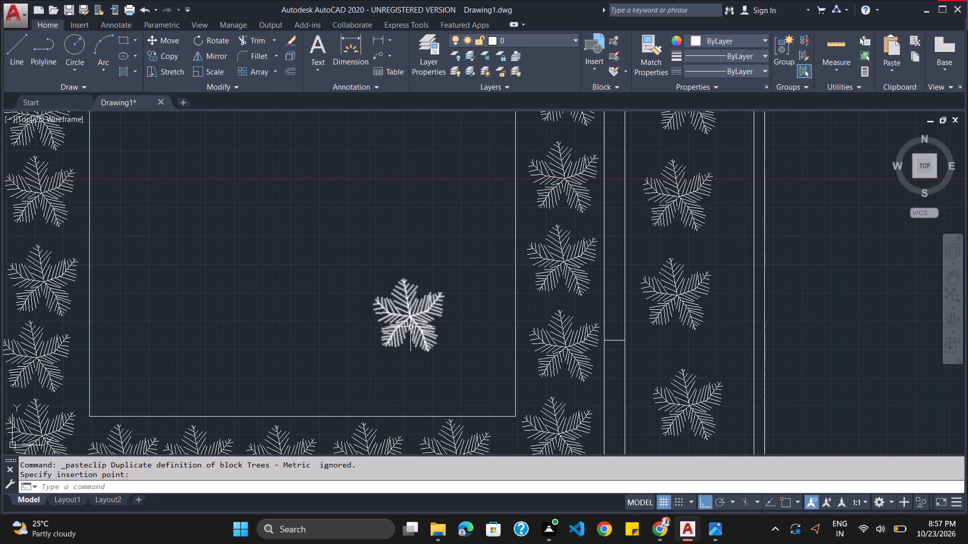
click(411, 325)
key(s)
key(c)
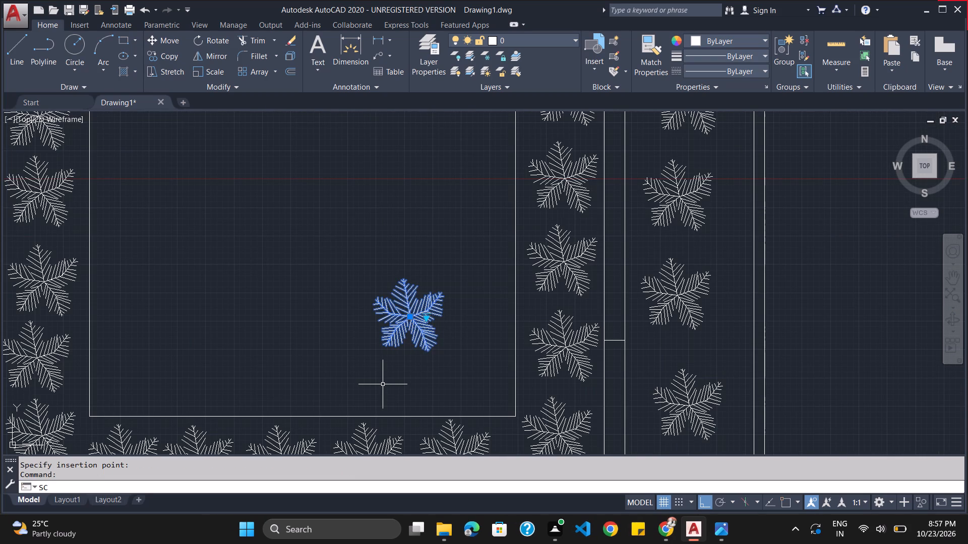
key(Return)
click(392, 344)
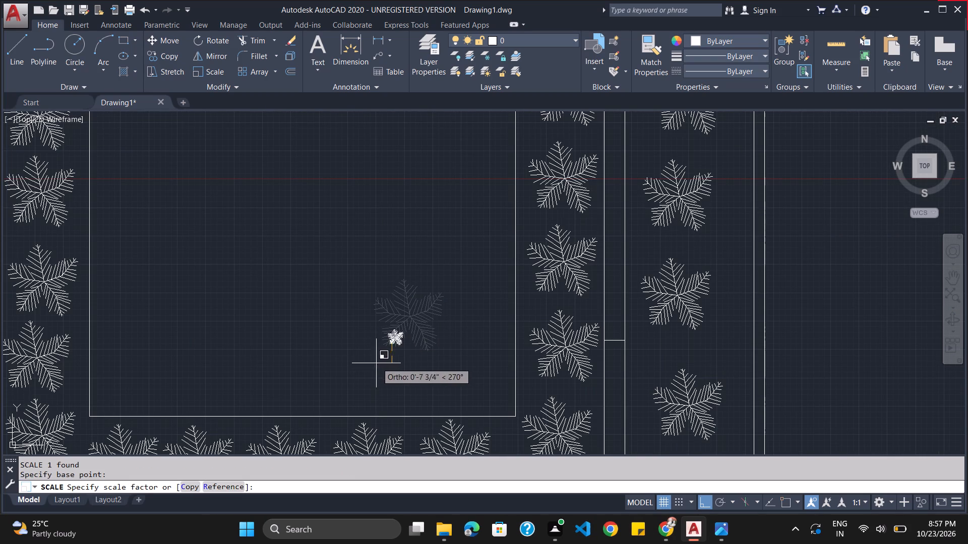
click(222, 412)
Move the enlarged lawn tree slightly south, closer to the lawn's southeast corner.
click(438, 293)
drag(438, 275, 438, 280)
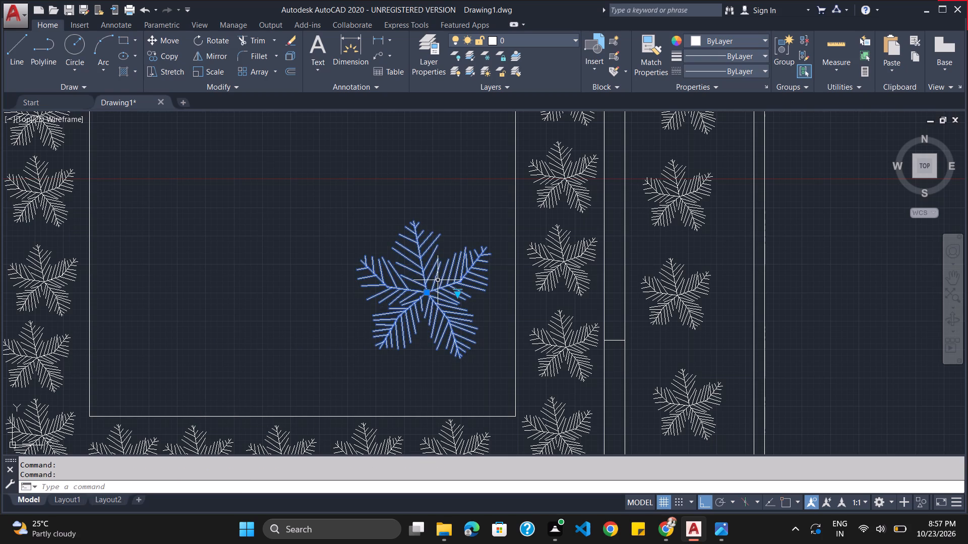
drag(438, 280, 437, 315)
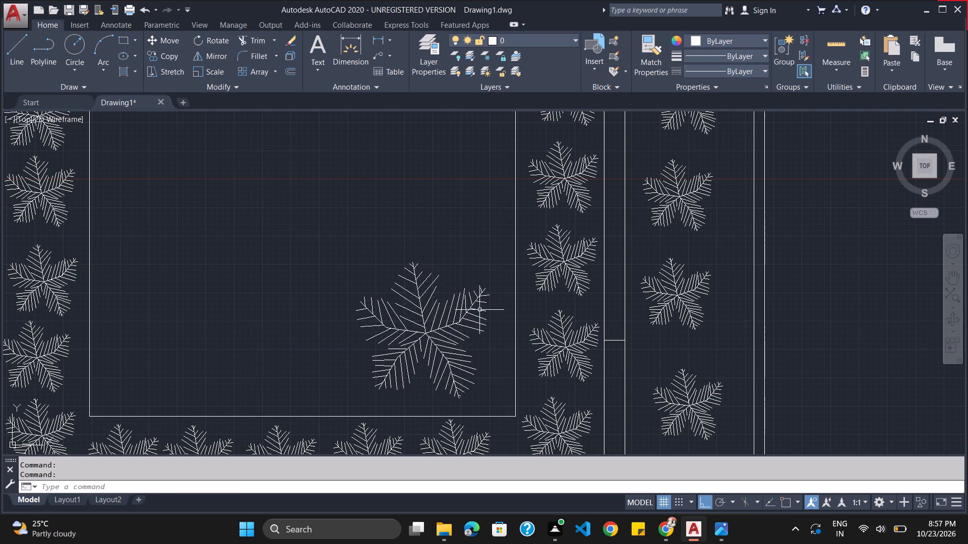
scroll(480, 310, down, 4)
scroll(372, 247, down, 1)
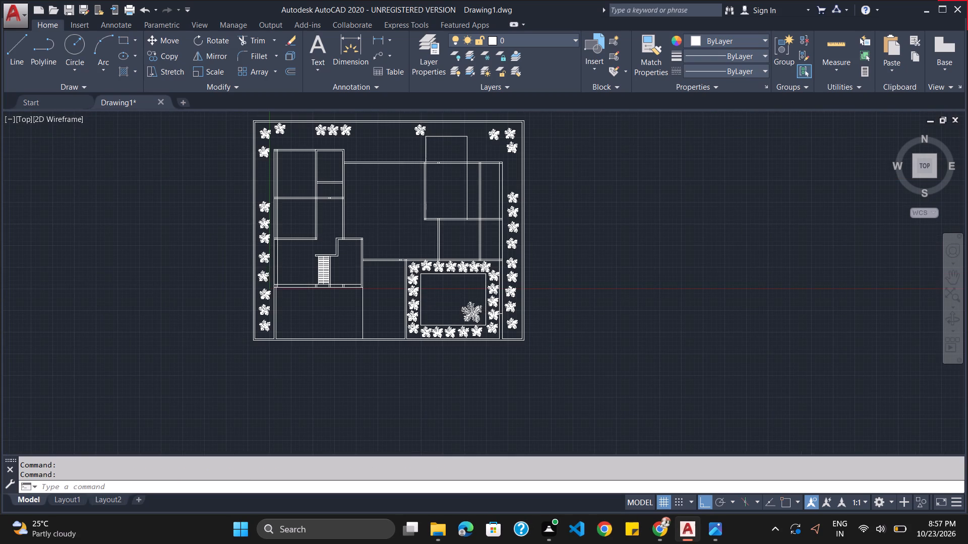
scroll(372, 227, up, 1)
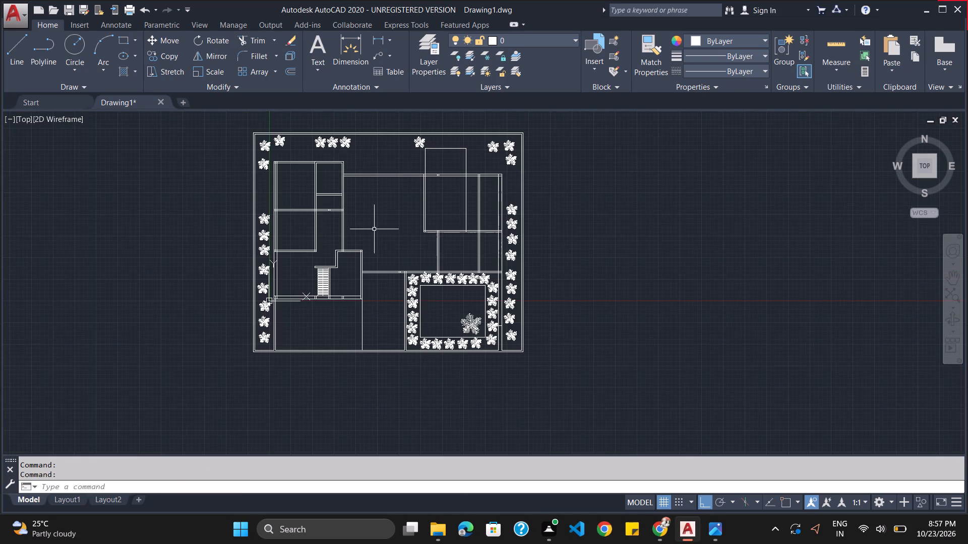
After checking the reference plan, draw an L of two 3' lines east of the house, one running south and one east.
key(alt+Tab)
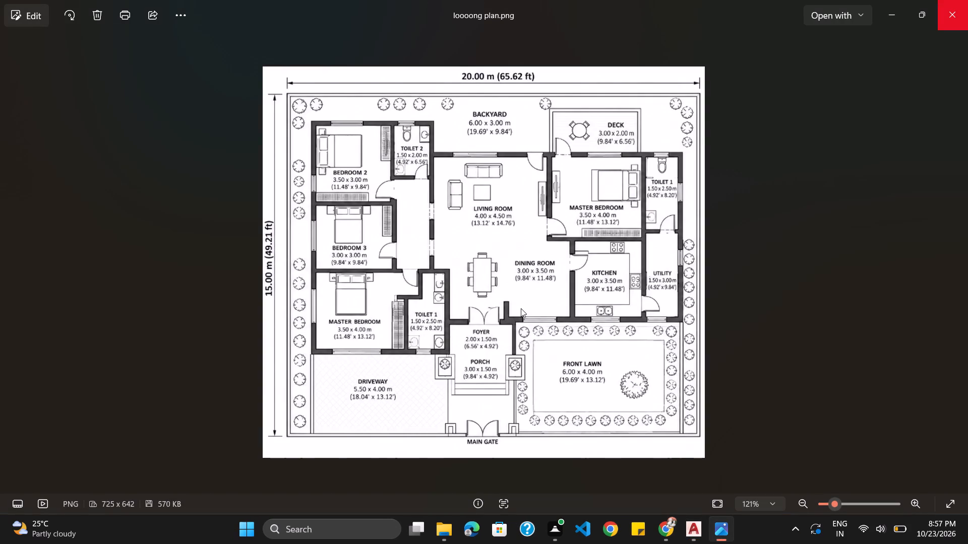
key(alt+Tab)
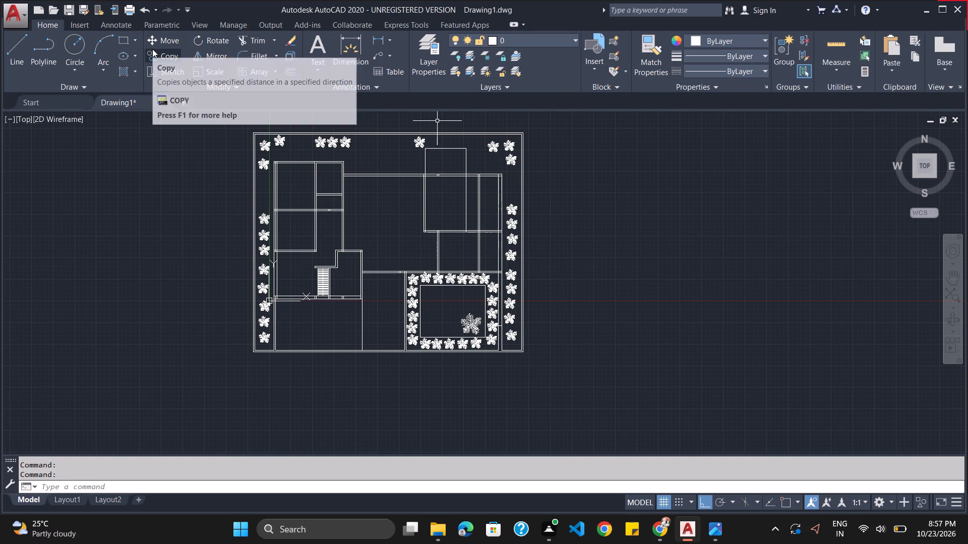
click(22, 49)
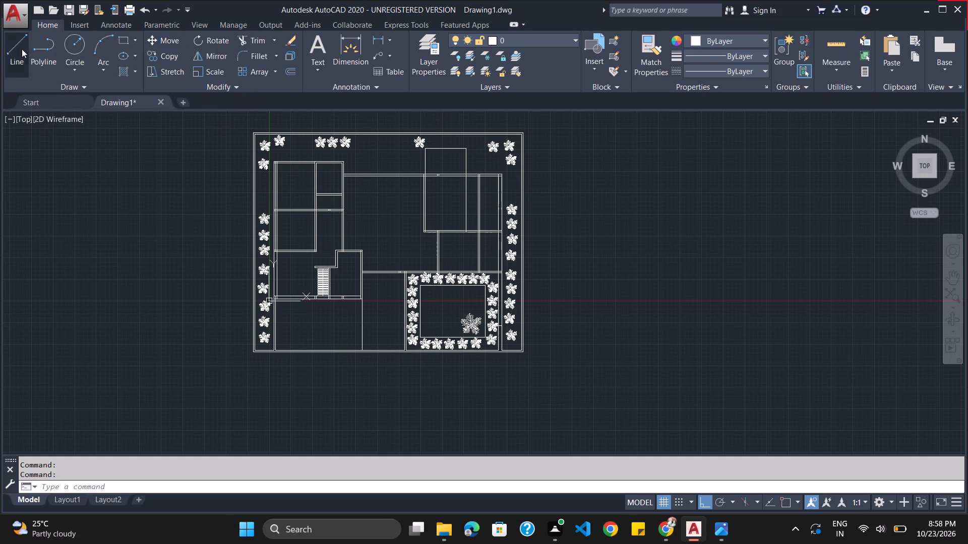
click(596, 171)
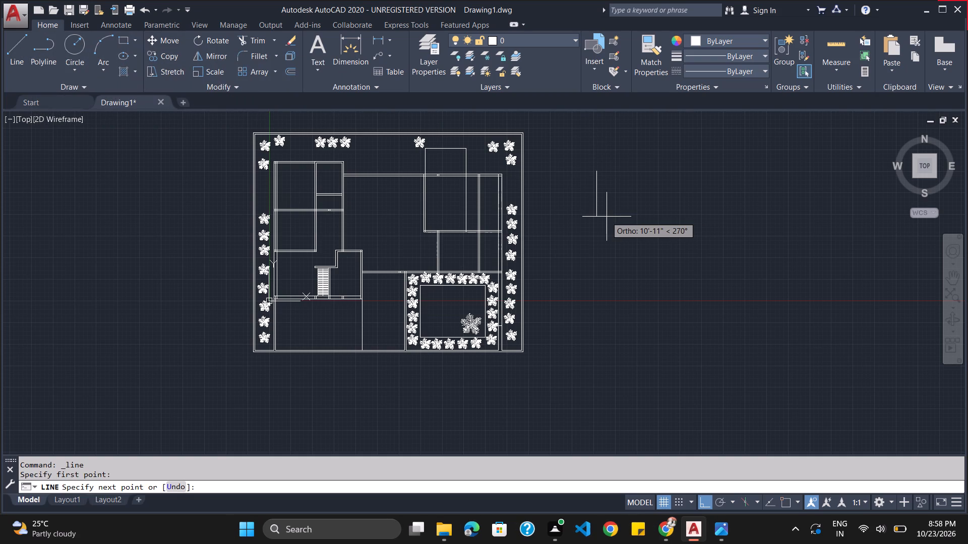
key(3)
key(apostrophe)
key(Return)
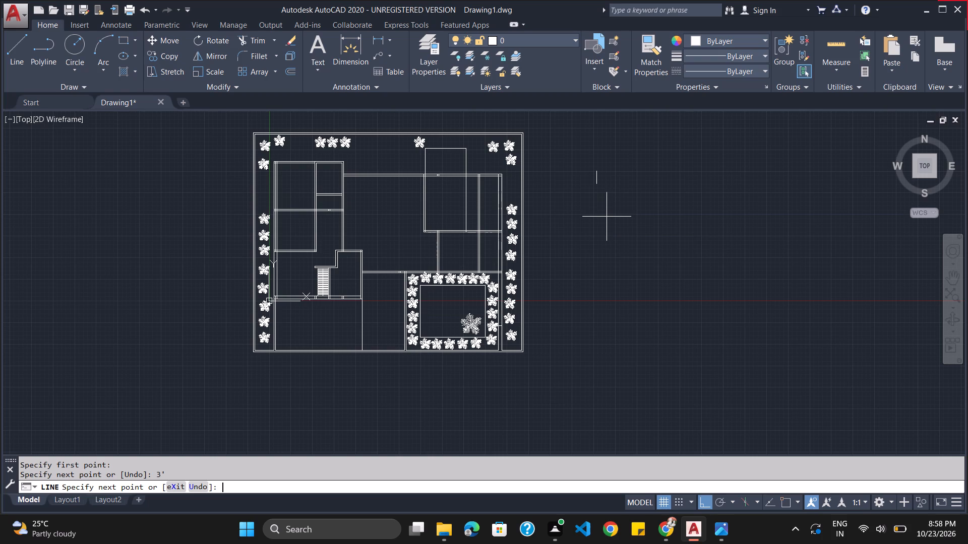
key(3)
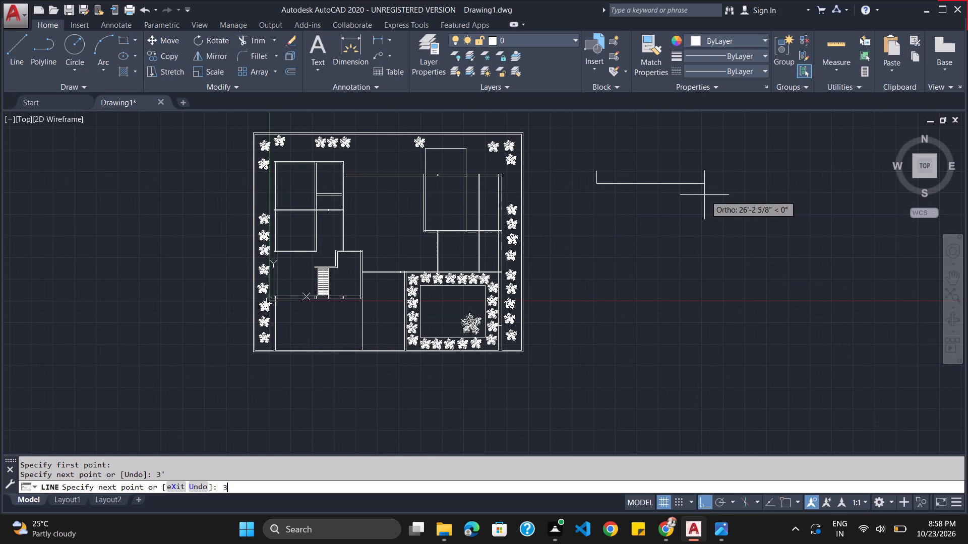
key(apostrophe)
key(Return)
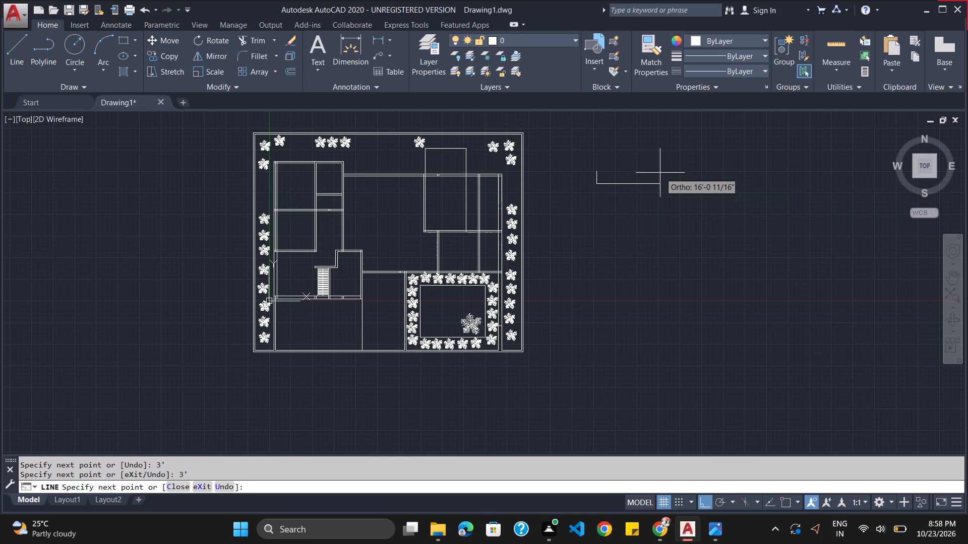
key(Escape)
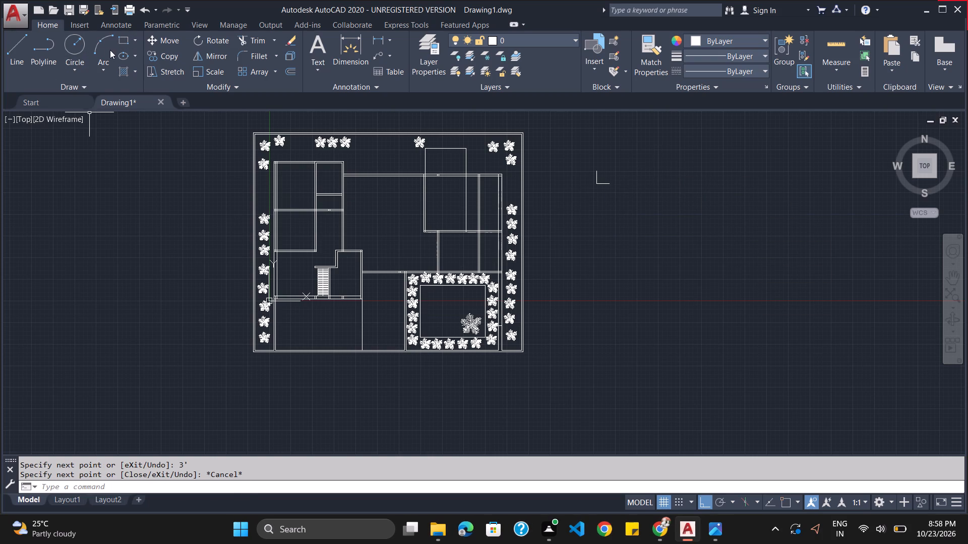
With object snap on, draw a Start, Center, End arc joining the free ends of the two 3' lines as a door swing.
click(100, 49)
click(111, 67)
click(131, 123)
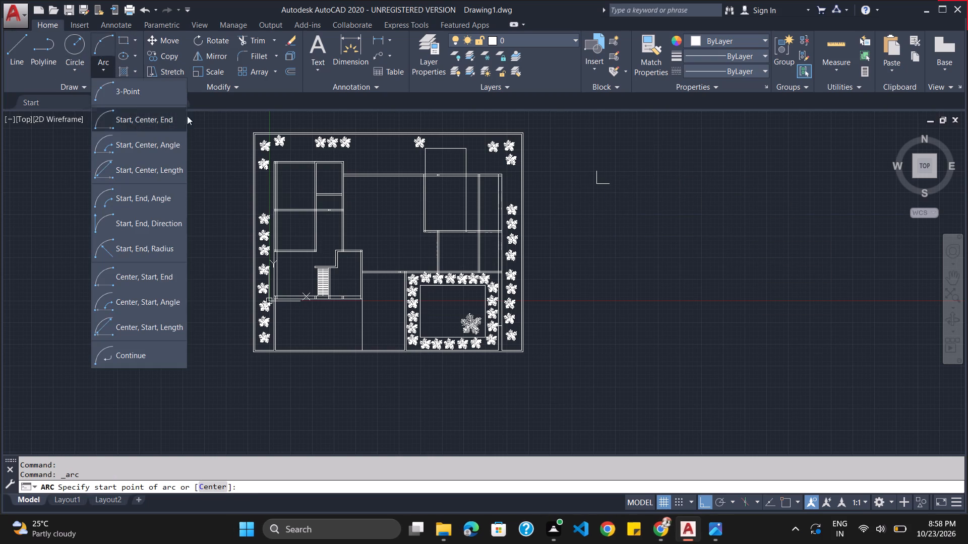
click(789, 506)
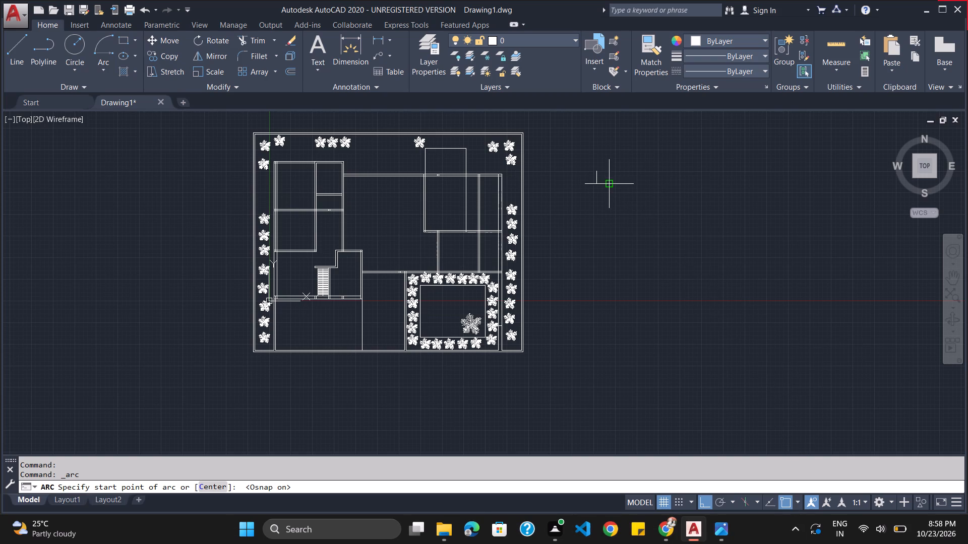
scroll(607, 182, up, 2)
click(610, 187)
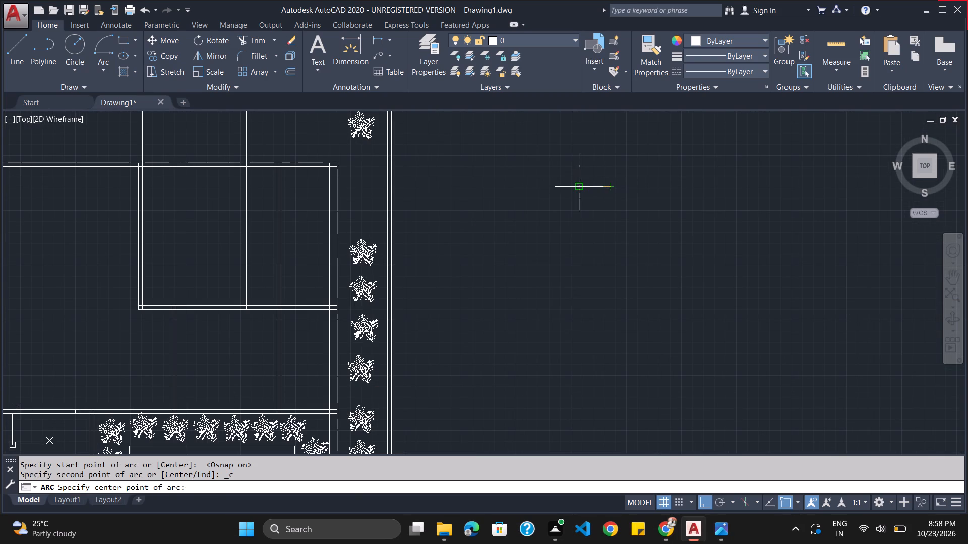
click(579, 185)
click(579, 159)
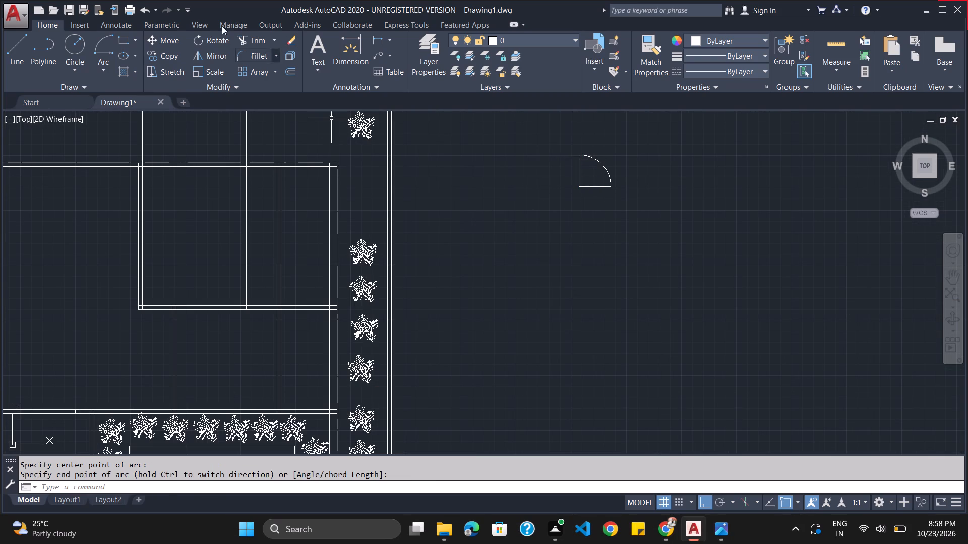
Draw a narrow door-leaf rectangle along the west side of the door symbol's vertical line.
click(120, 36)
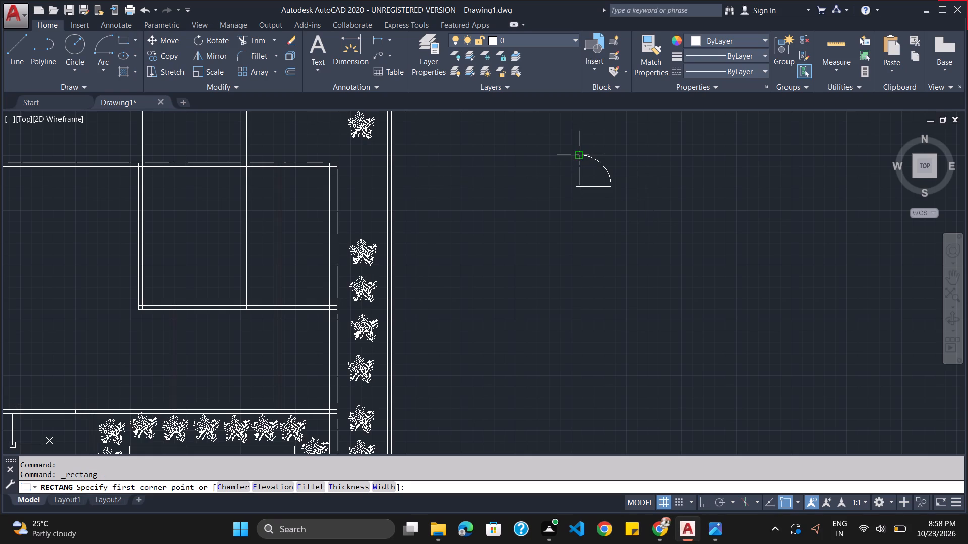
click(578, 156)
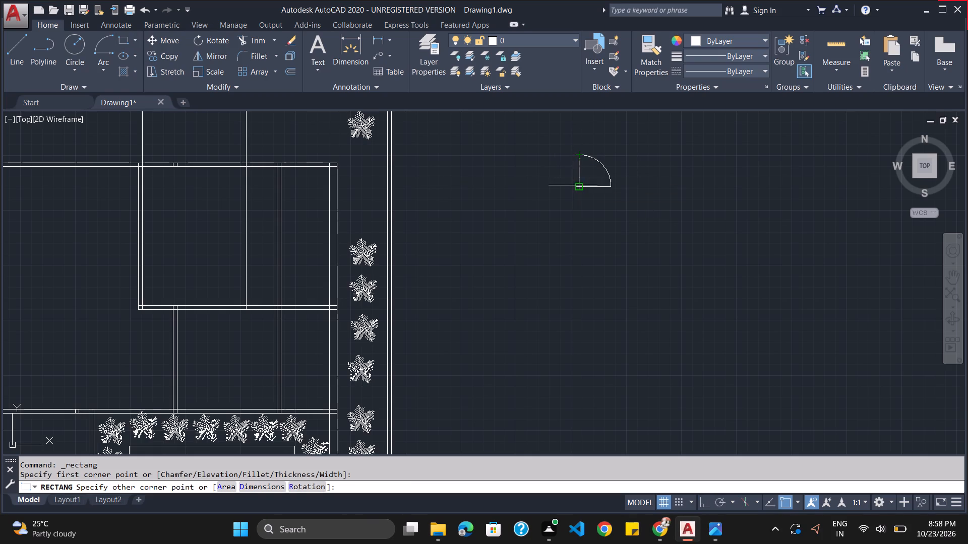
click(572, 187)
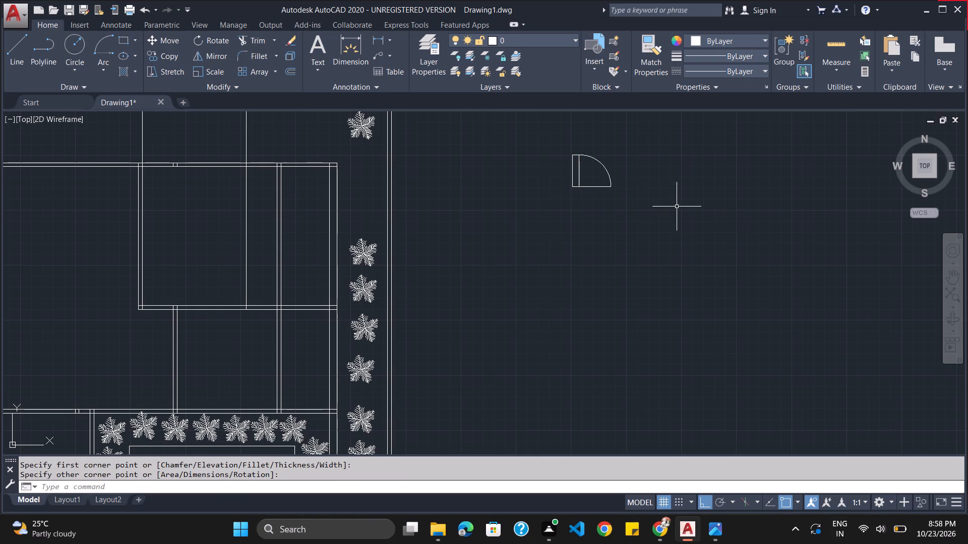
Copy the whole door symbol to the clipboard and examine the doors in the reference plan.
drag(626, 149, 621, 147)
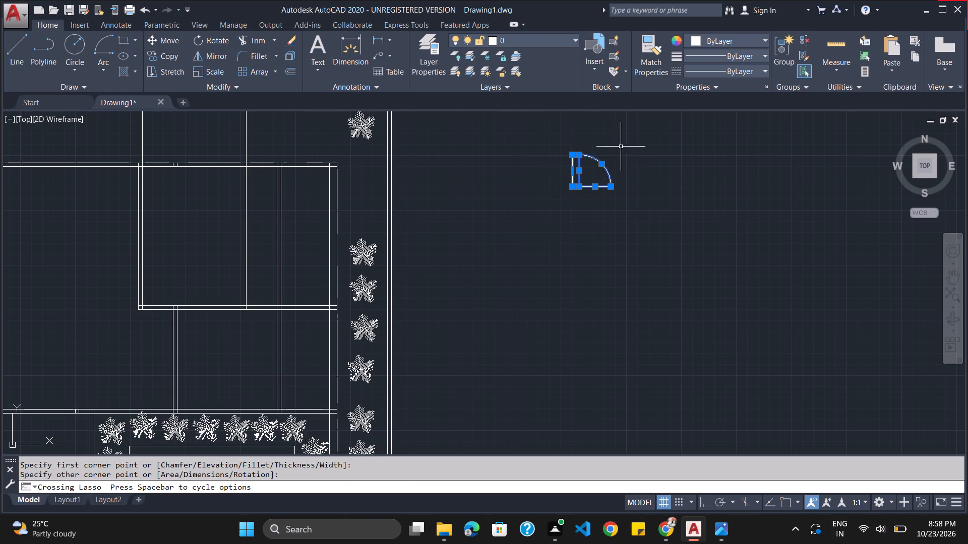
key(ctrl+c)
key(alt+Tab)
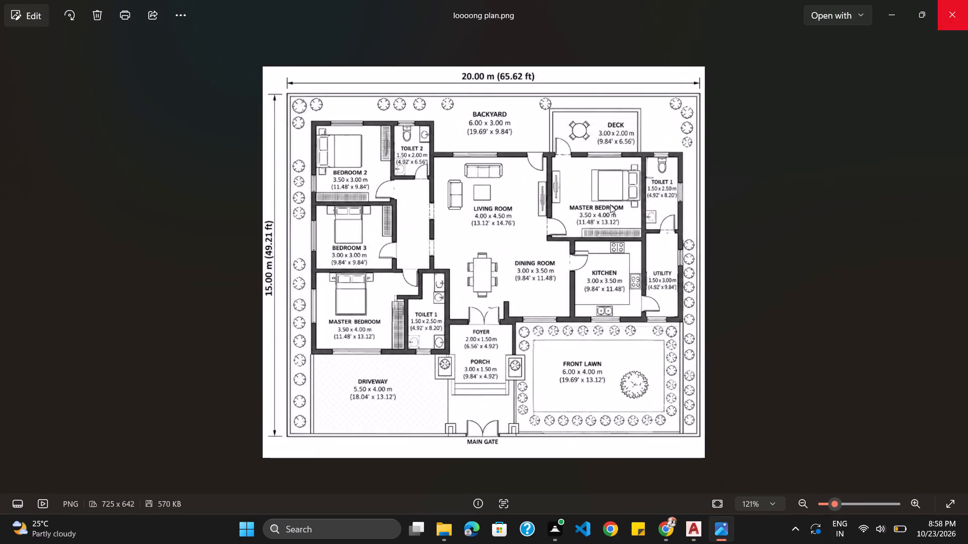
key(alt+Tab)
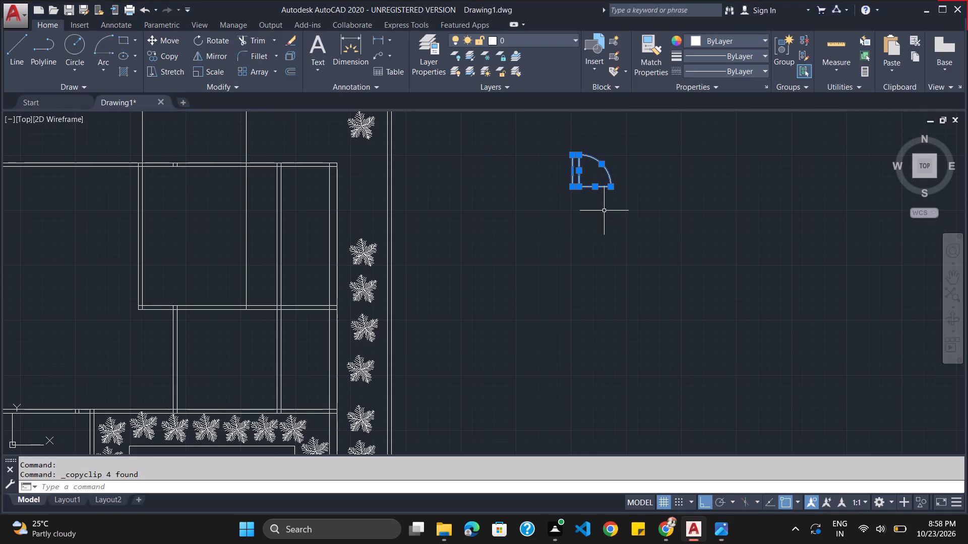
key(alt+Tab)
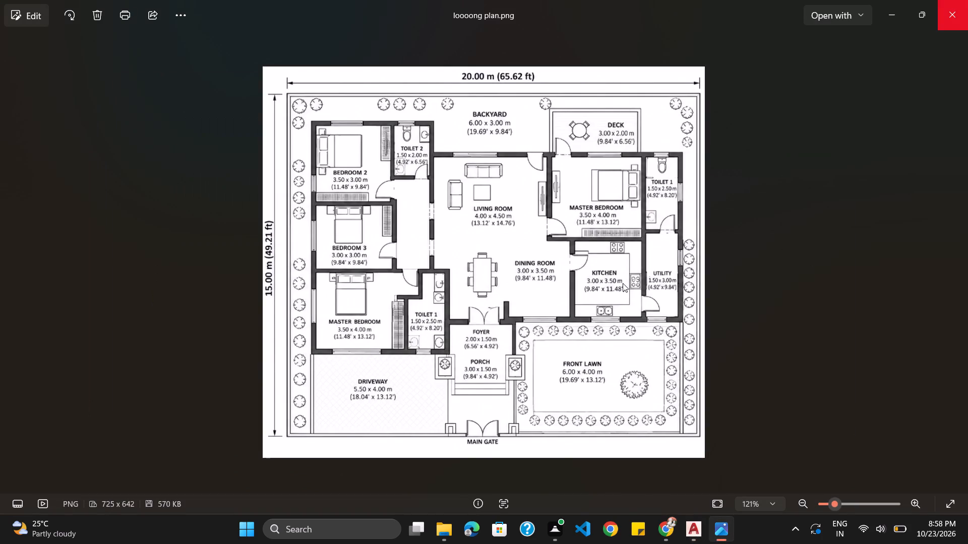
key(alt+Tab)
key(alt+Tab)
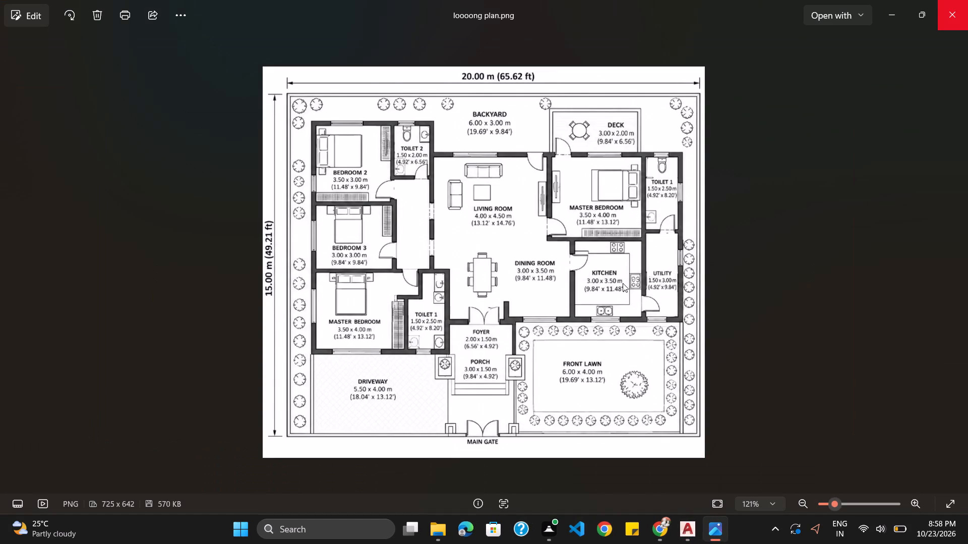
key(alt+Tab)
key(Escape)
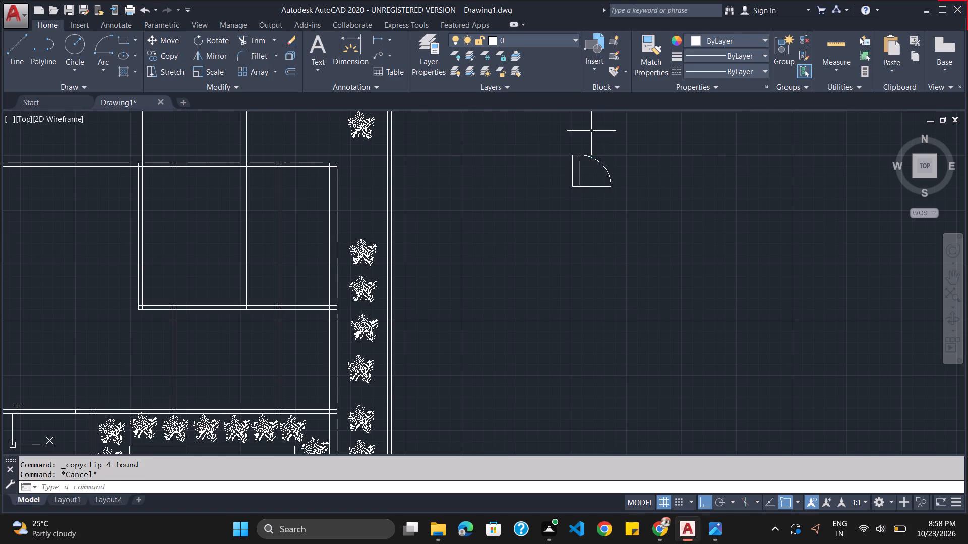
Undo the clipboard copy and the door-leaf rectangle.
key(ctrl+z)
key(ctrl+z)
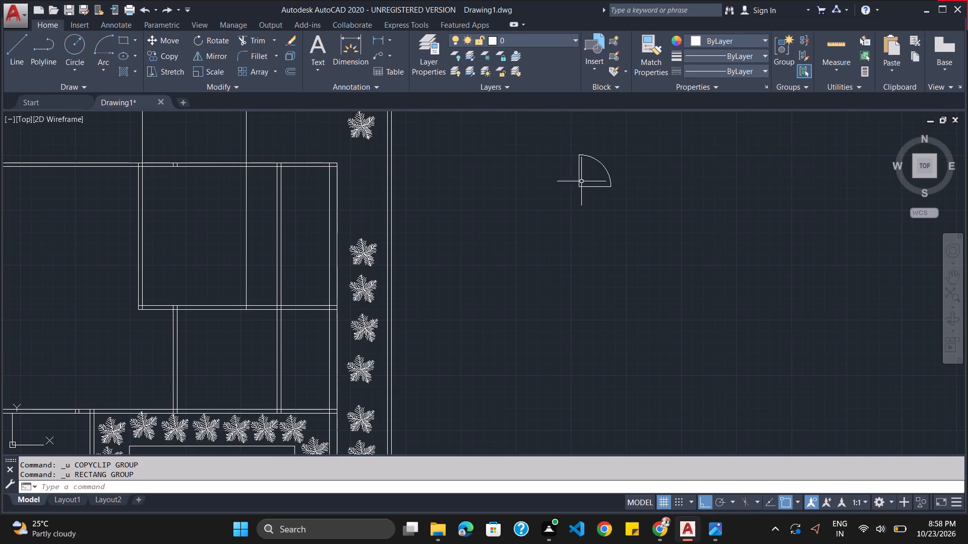
Draw a narrow door-leaf rectangle along the south side of the door symbol's horizontal line, spanning its full width.
click(119, 42)
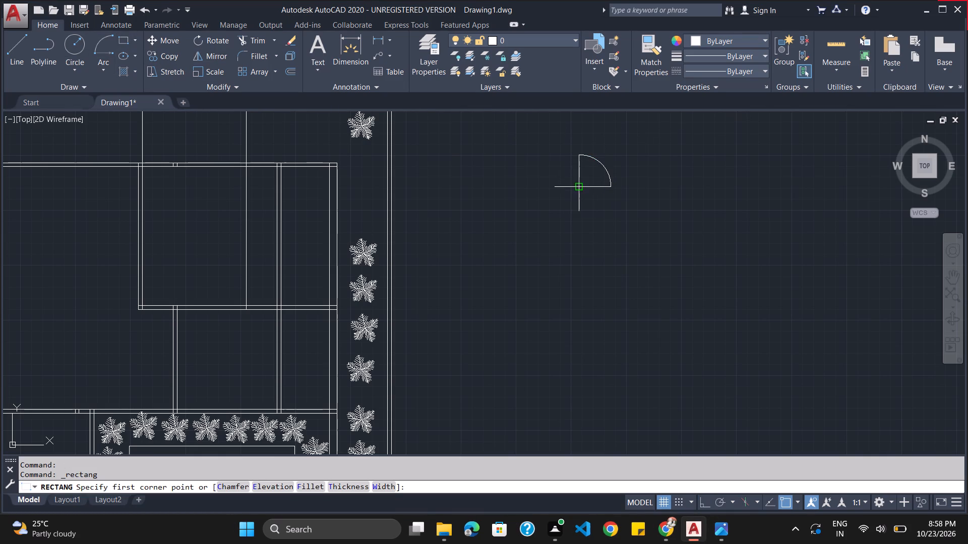
click(581, 185)
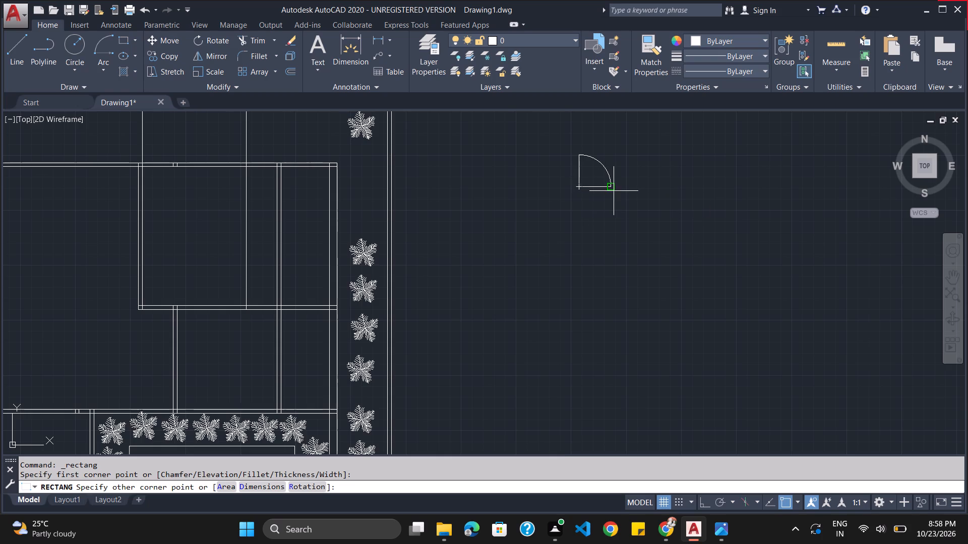
click(610, 191)
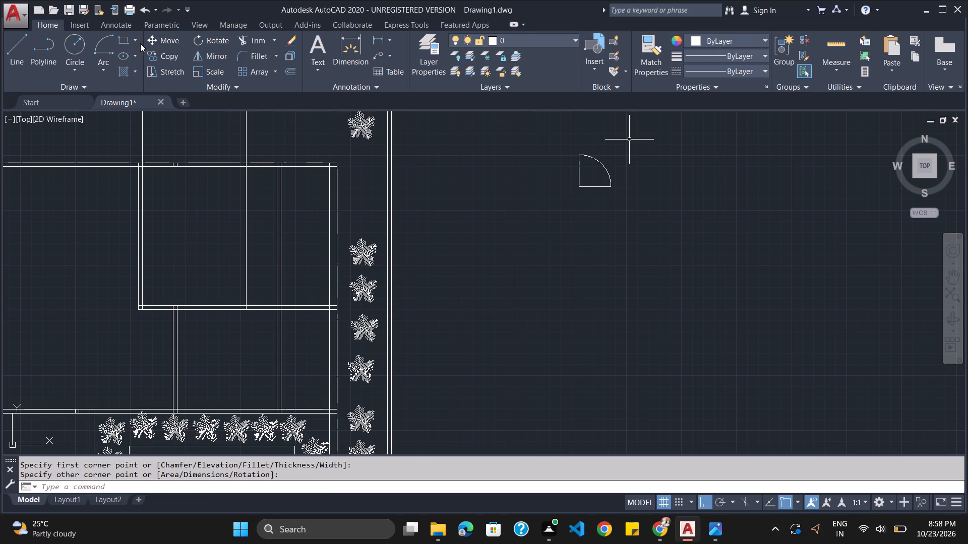
click(118, 44)
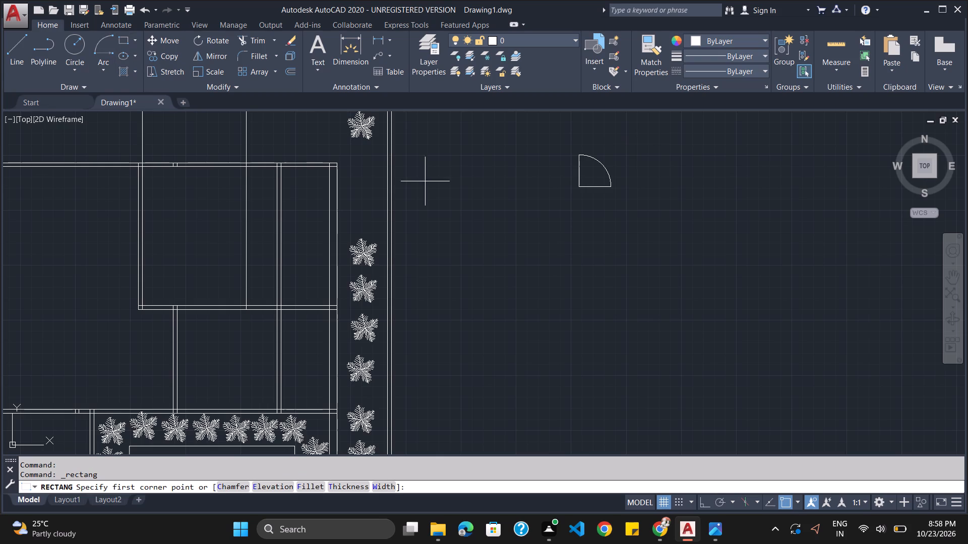
click(577, 190)
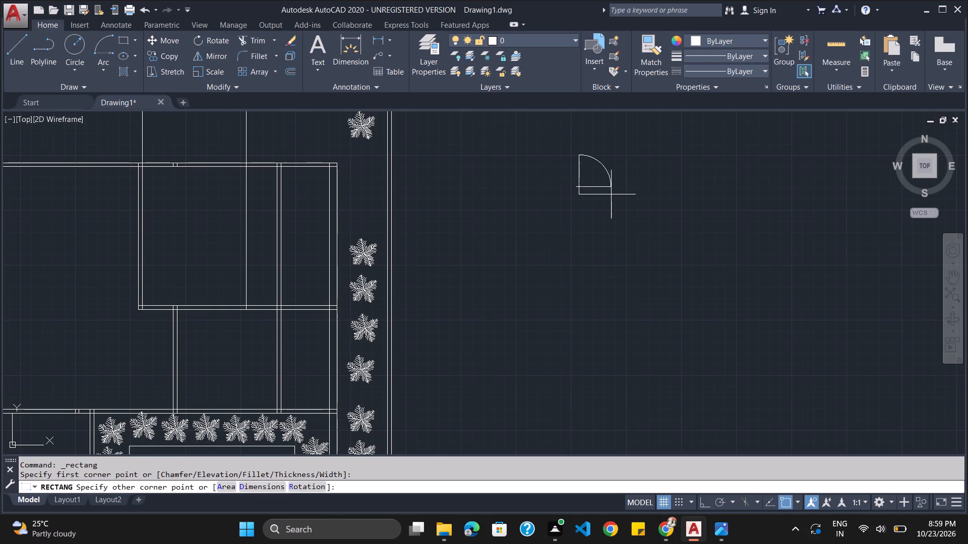
click(611, 194)
Copy the whole door symbol to the clipboard and compare the door locations in the reference plan with the drawing.
drag(625, 149, 626, 141)
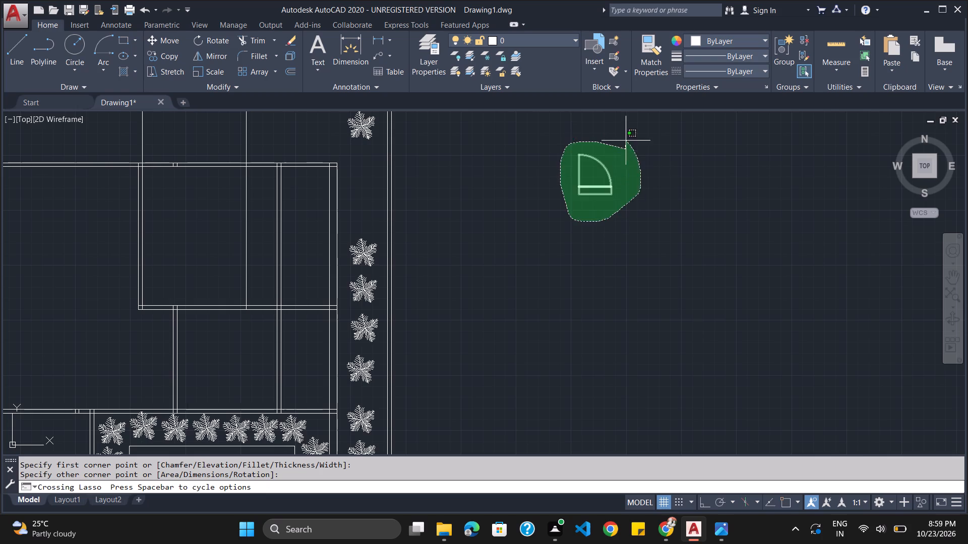
drag(626, 141, 582, 132)
key(ctrl+c)
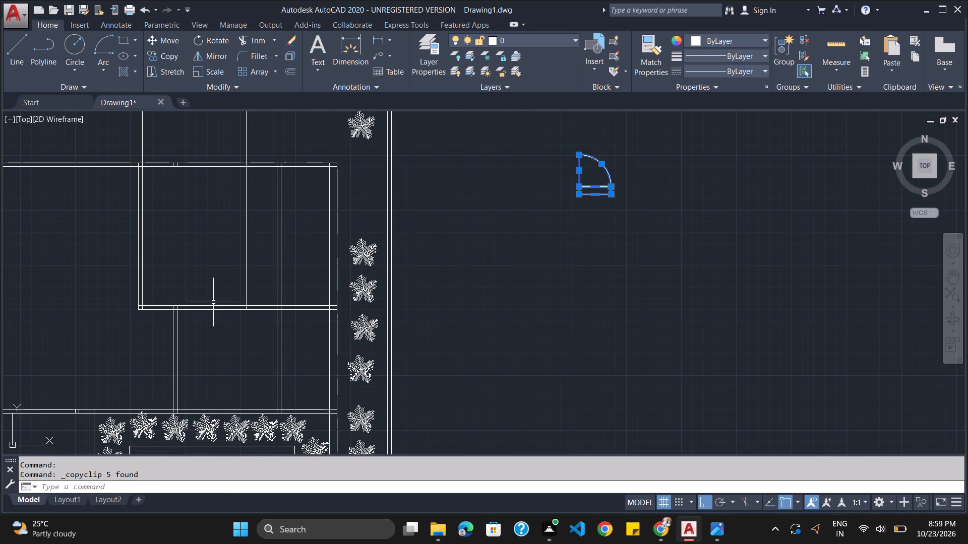
ctrl+scroll(217, 309, down, 1)
key(alt+Tab)
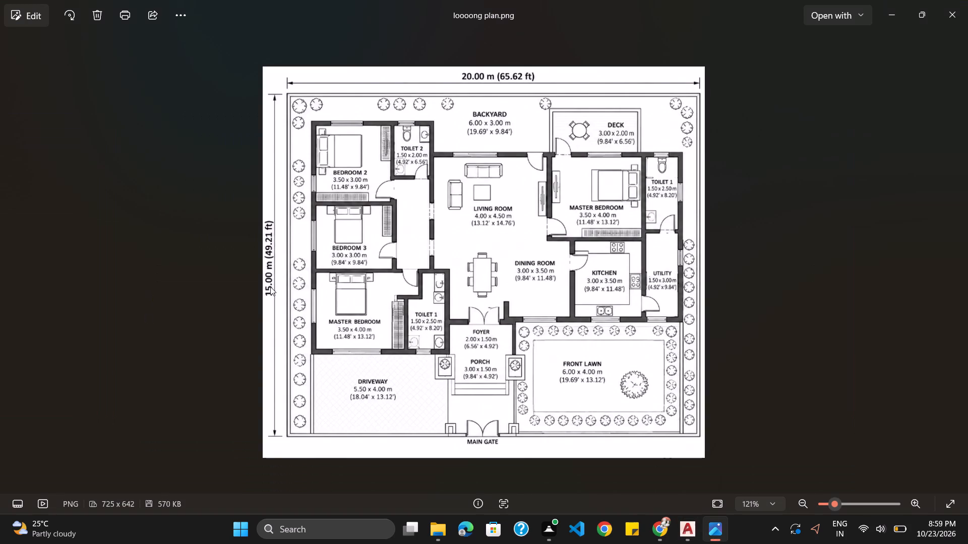
key(alt+Tab)
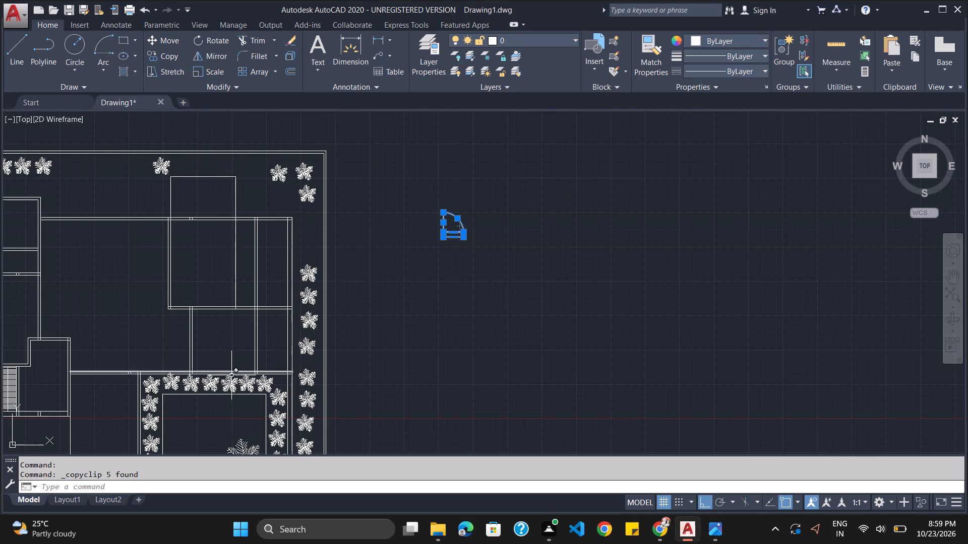
scroll(233, 367, up, 2)
scroll(236, 359, down, 2)
key(alt+Tab)
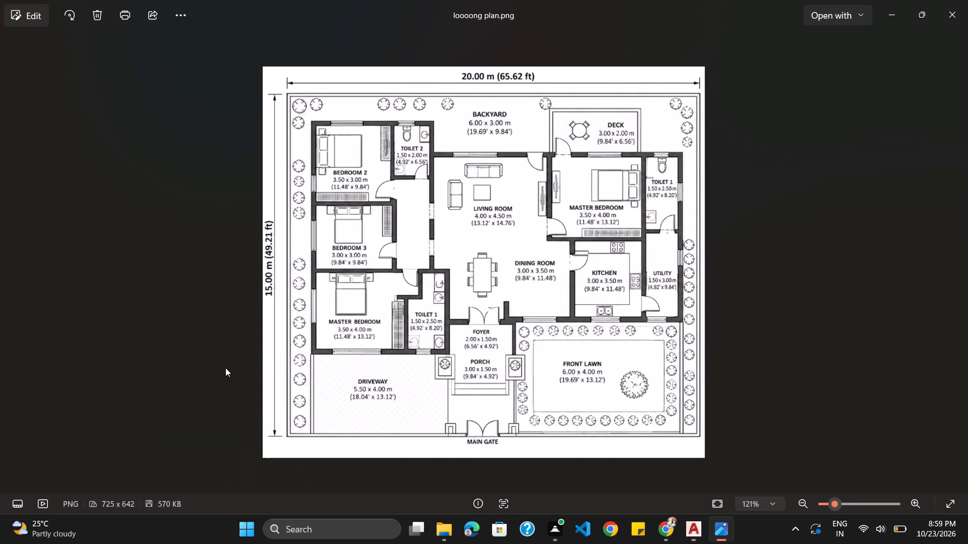
key(alt+Tab)
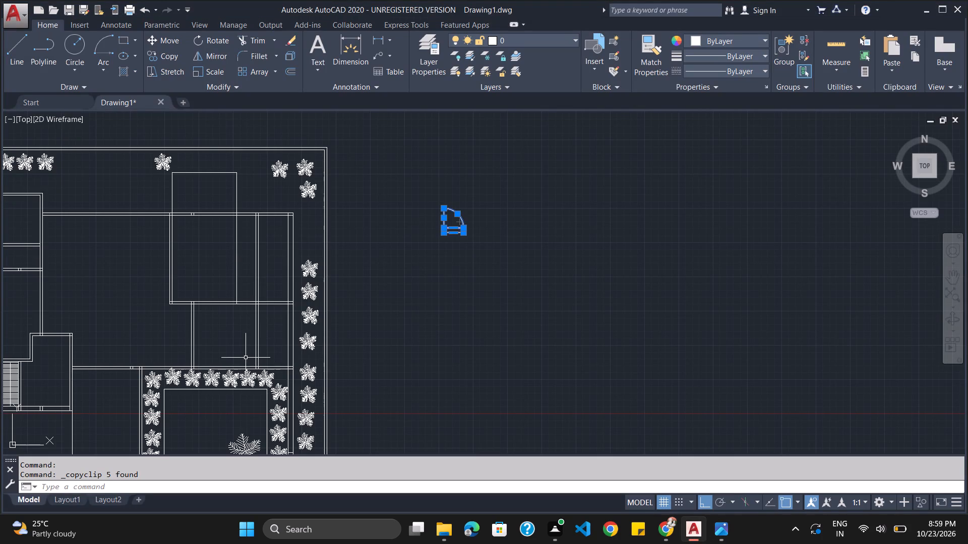
Paste the door symbol in the utility room's southwest corner, where the kitchen-utility wall meets the inner face of the south wall.
key(ctrl+c)
key(ctrl+v)
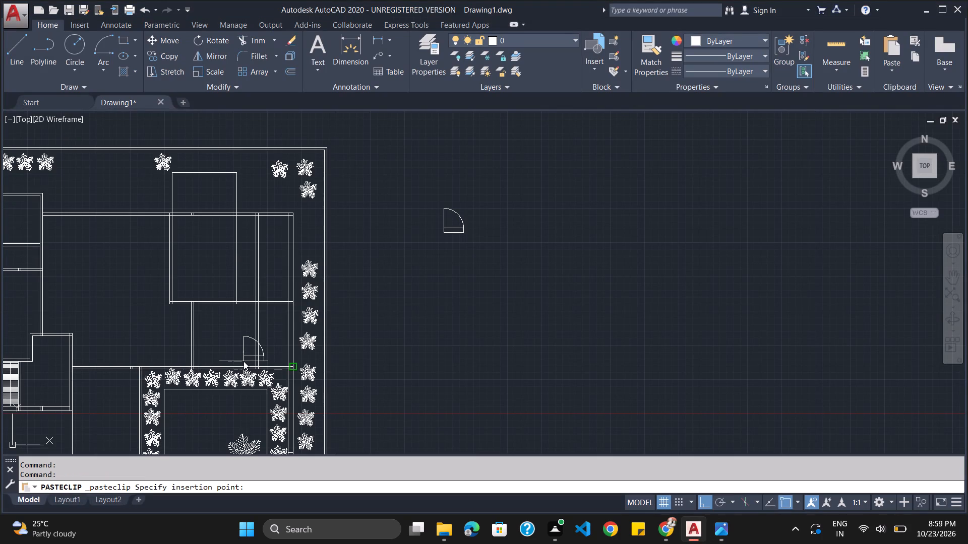
key(alt+Tab)
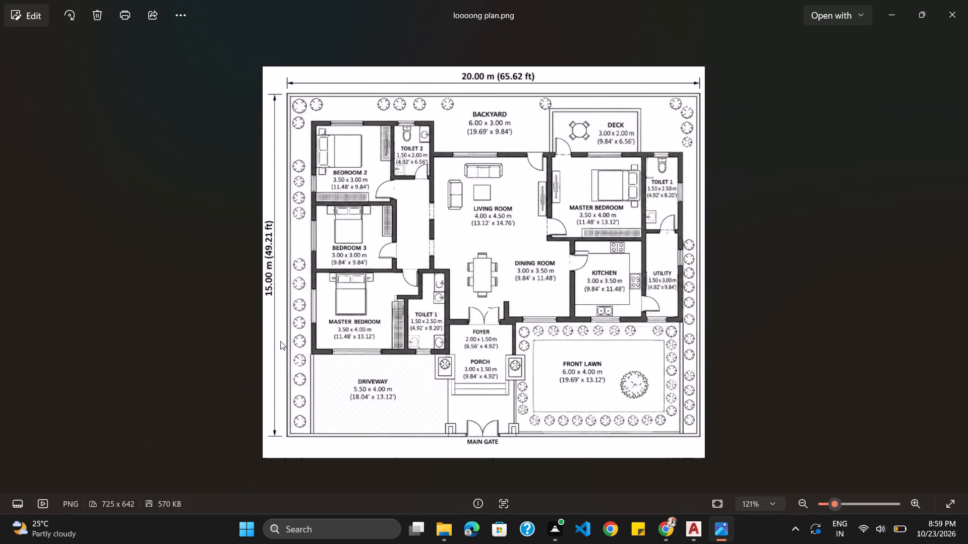
key(alt+Tab)
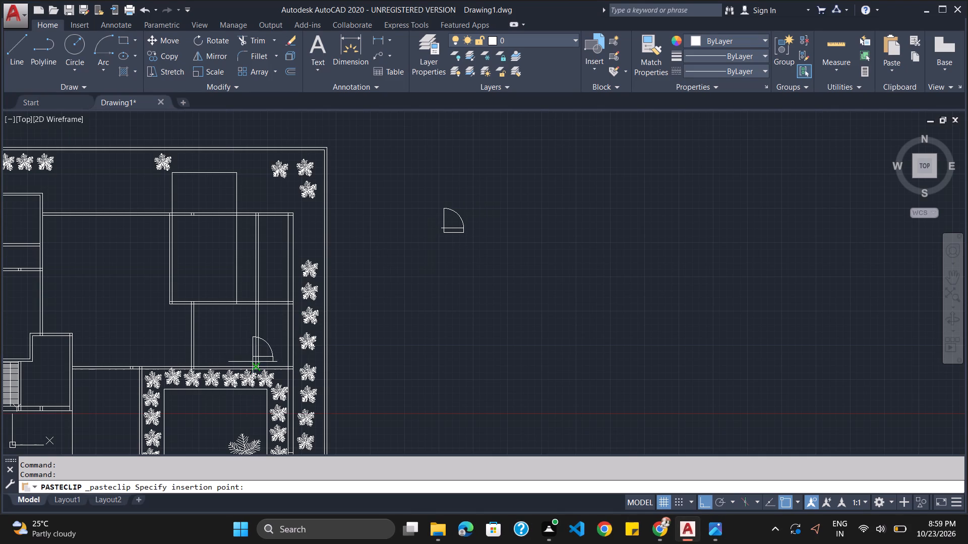
key(alt+Tab)
key(alt+Tab)
scroll(257, 359, up, 3)
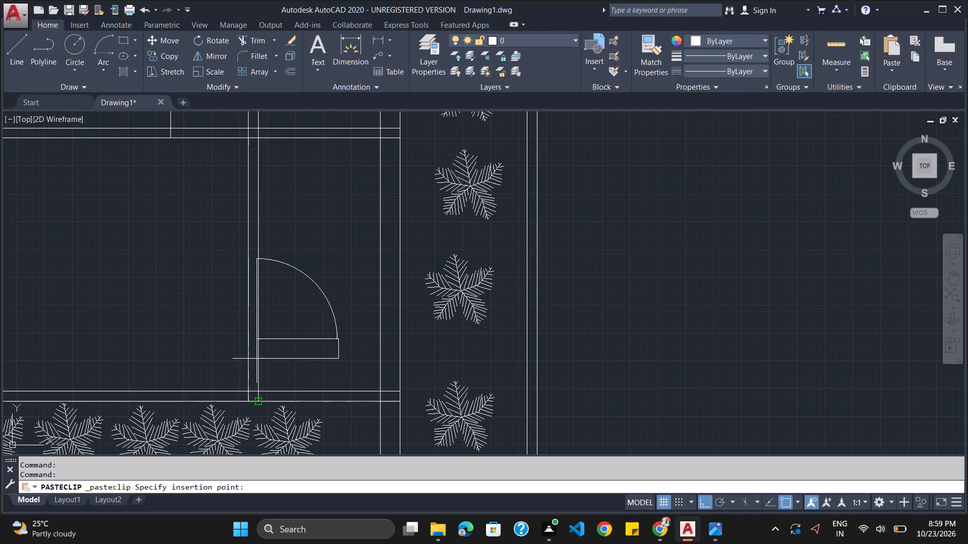
click(249, 393)
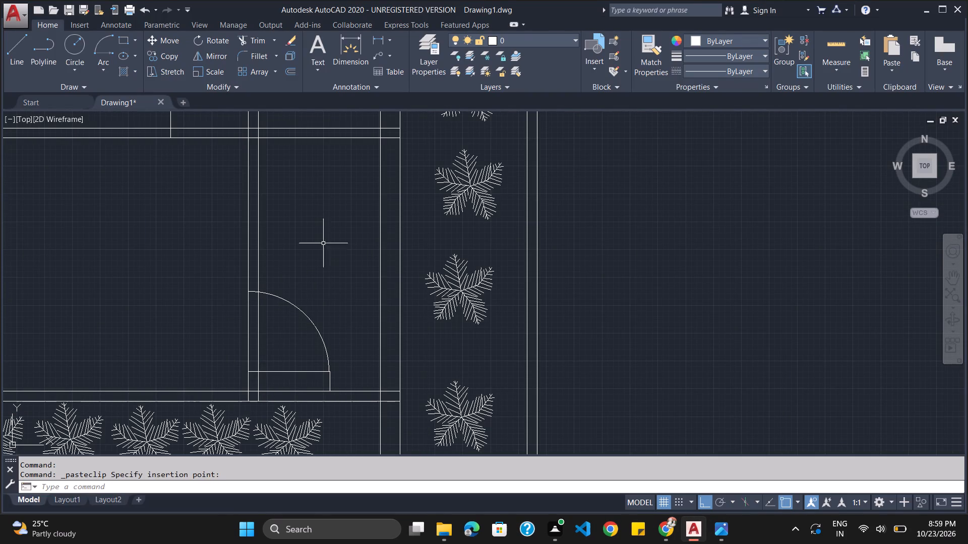
Examine the reference plan for the door between Toilet 1 and the utility room and compare it with the drawing.
key(alt+Tab)
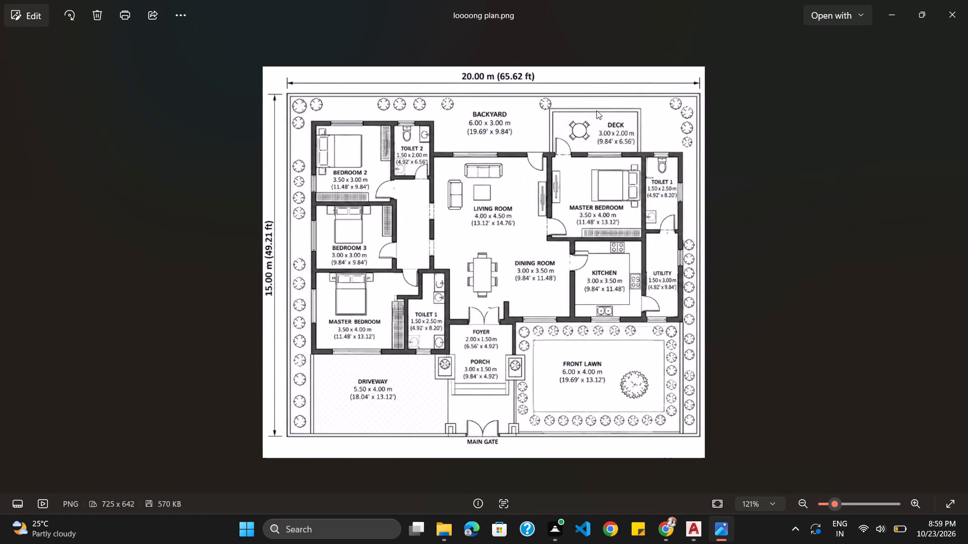
key(alt+Tab)
key(alt+Tab)
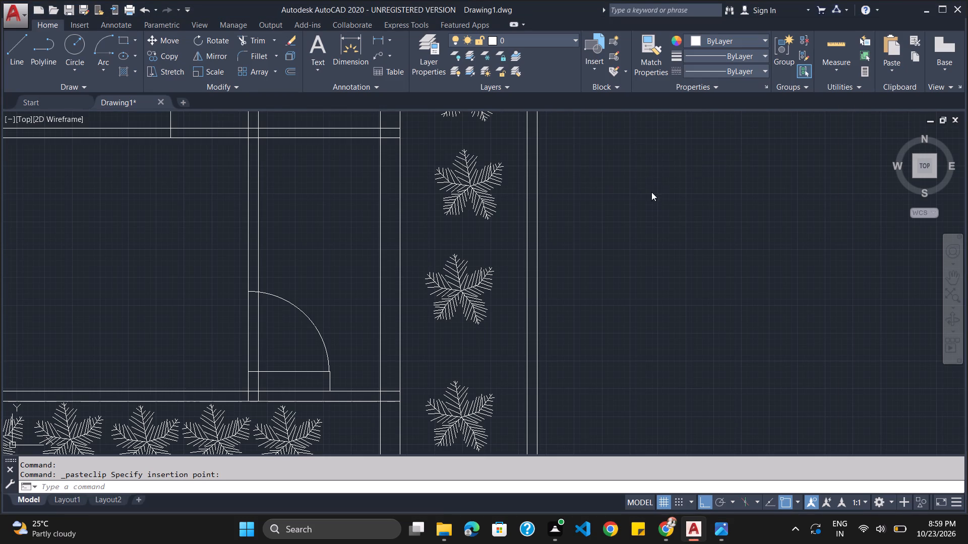
key(alt+Tab)
scroll(612, 183, down, 6)
scroll(651, 141, up, 2)
key(alt+Tab)
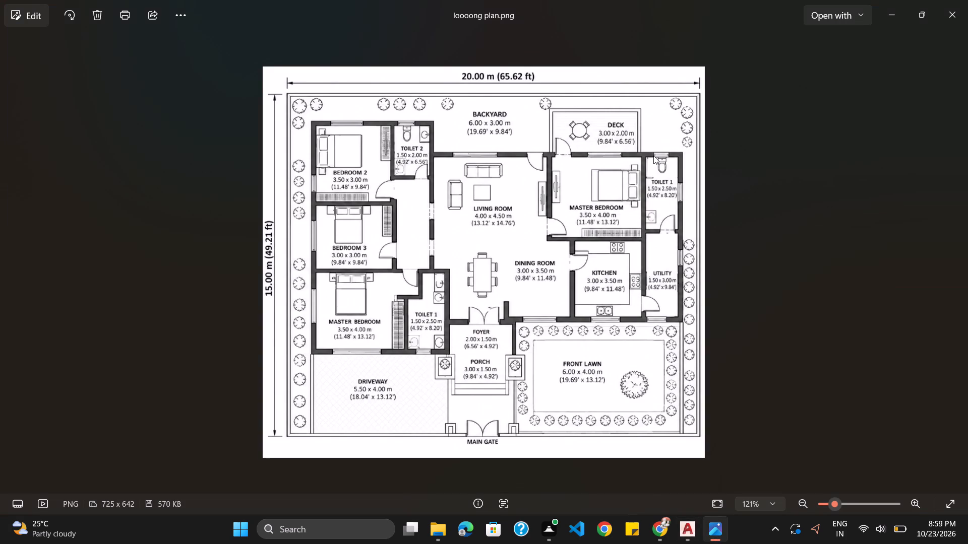
key(alt+Tab)
Rotate the original door symbol outside the plan by 90° about the north end of its vertical line.
drag(653, 155, 696, 161)
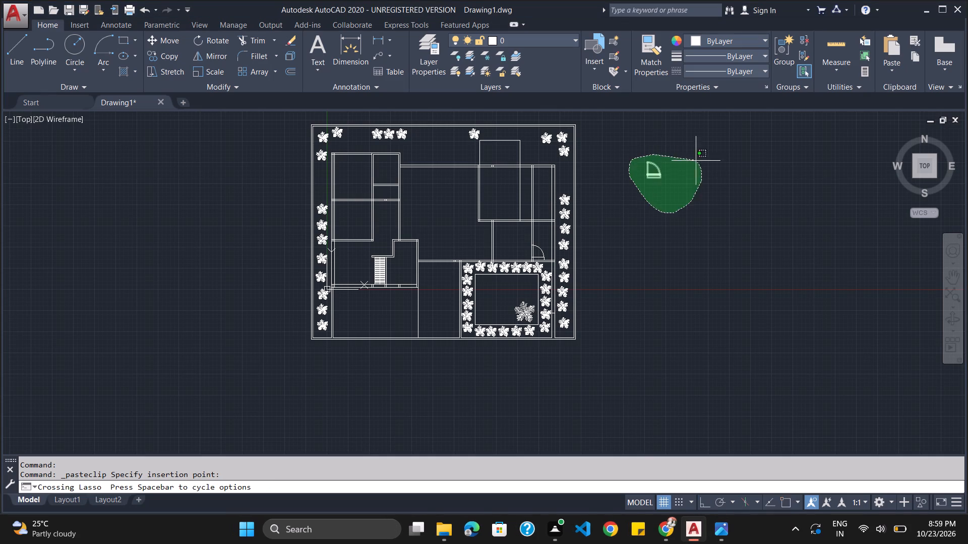
drag(696, 161, 635, 156)
text(RO)
key(Return)
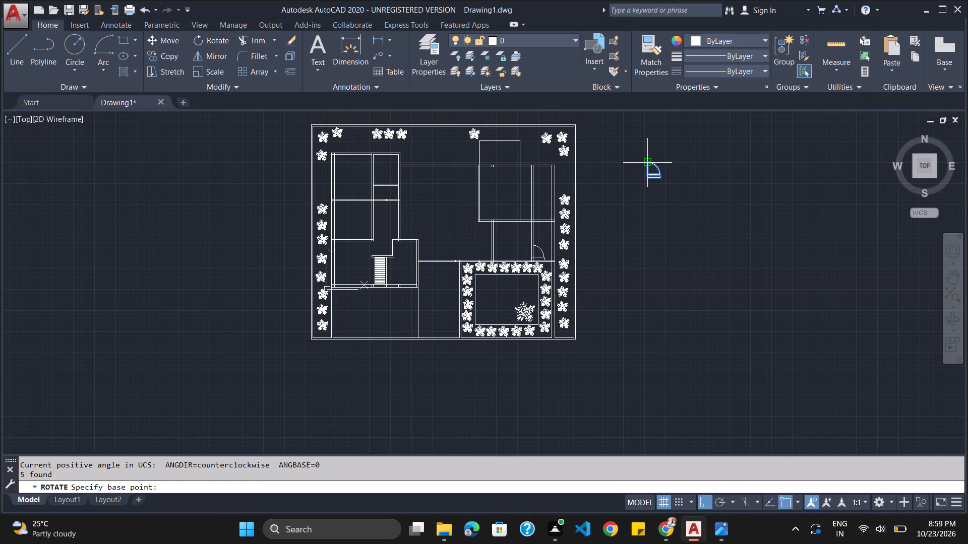
click(645, 163)
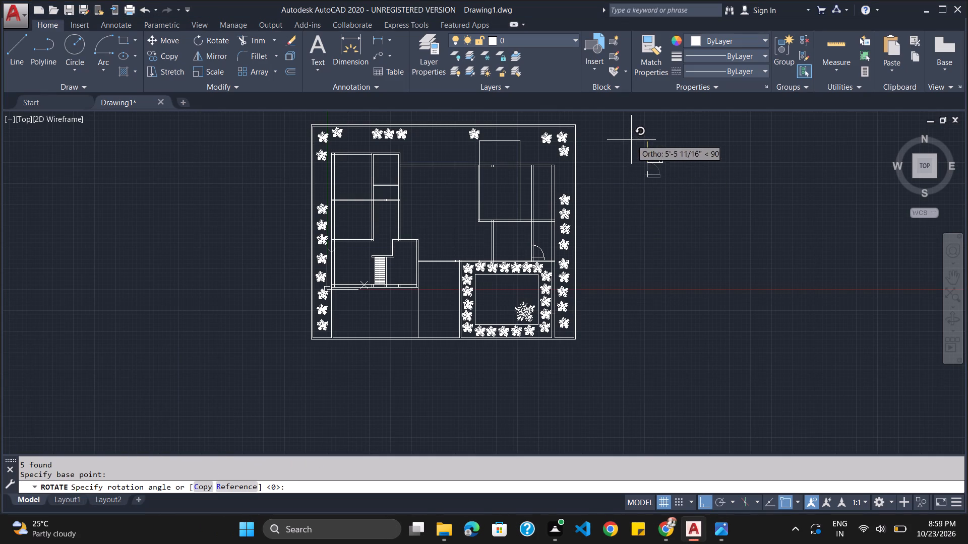
click(631, 140)
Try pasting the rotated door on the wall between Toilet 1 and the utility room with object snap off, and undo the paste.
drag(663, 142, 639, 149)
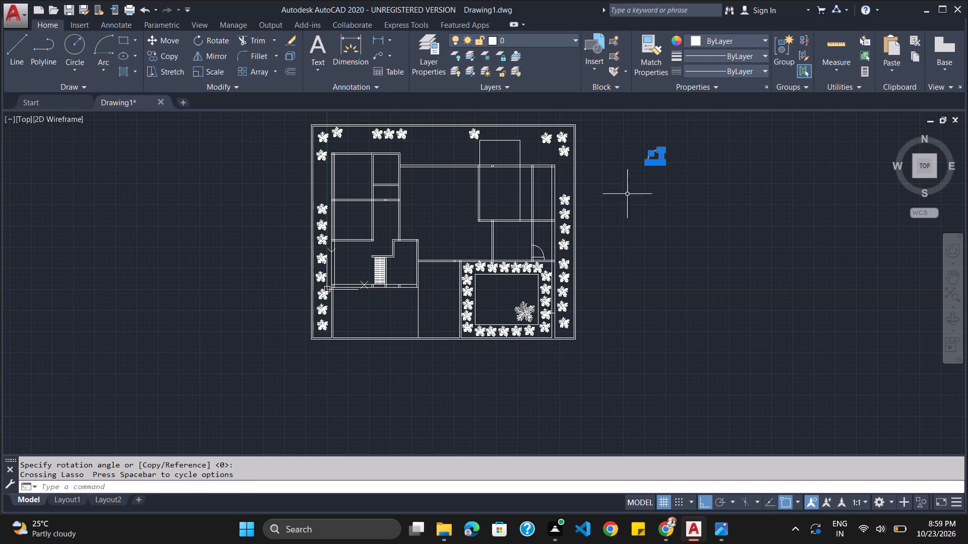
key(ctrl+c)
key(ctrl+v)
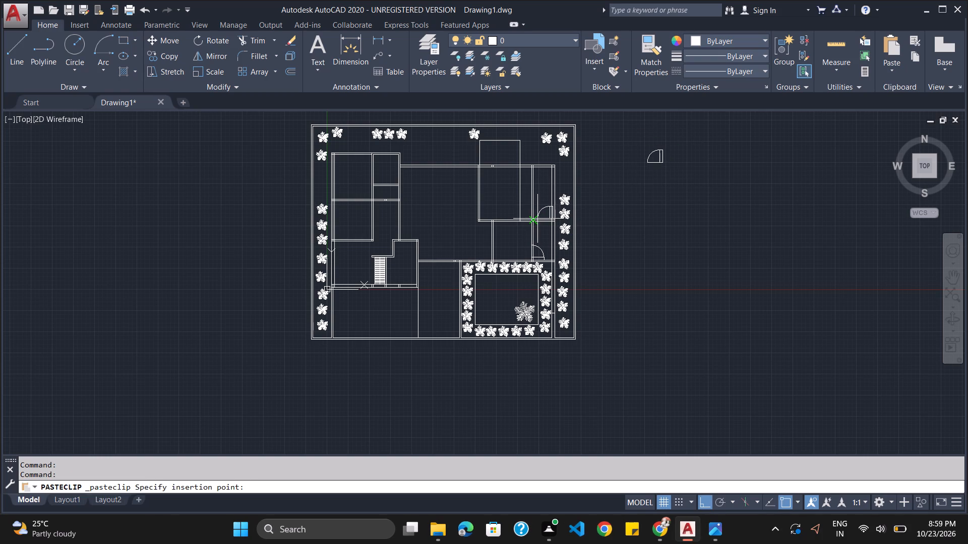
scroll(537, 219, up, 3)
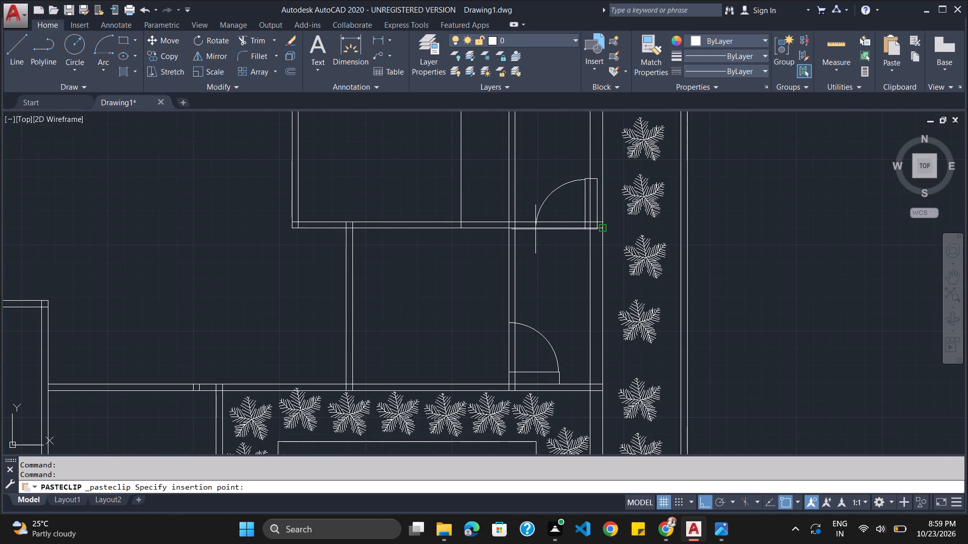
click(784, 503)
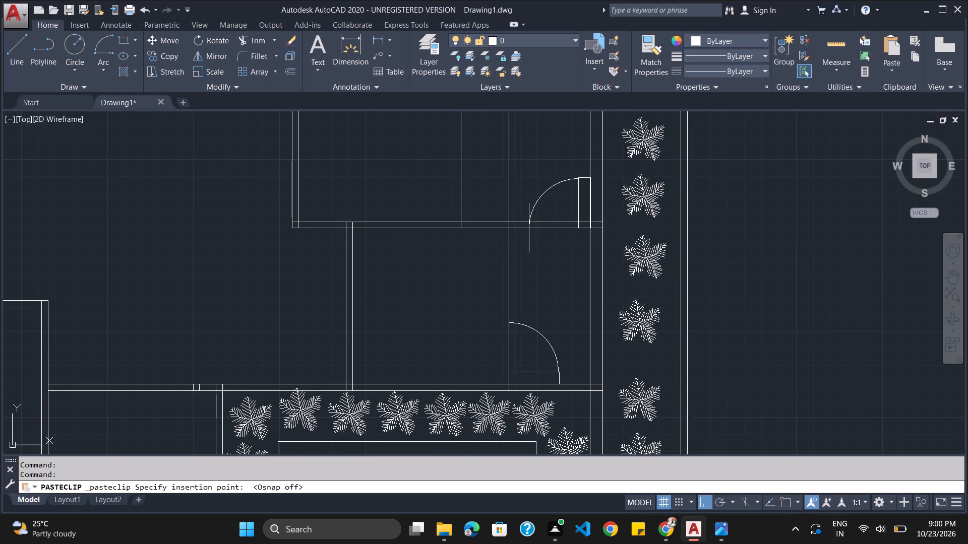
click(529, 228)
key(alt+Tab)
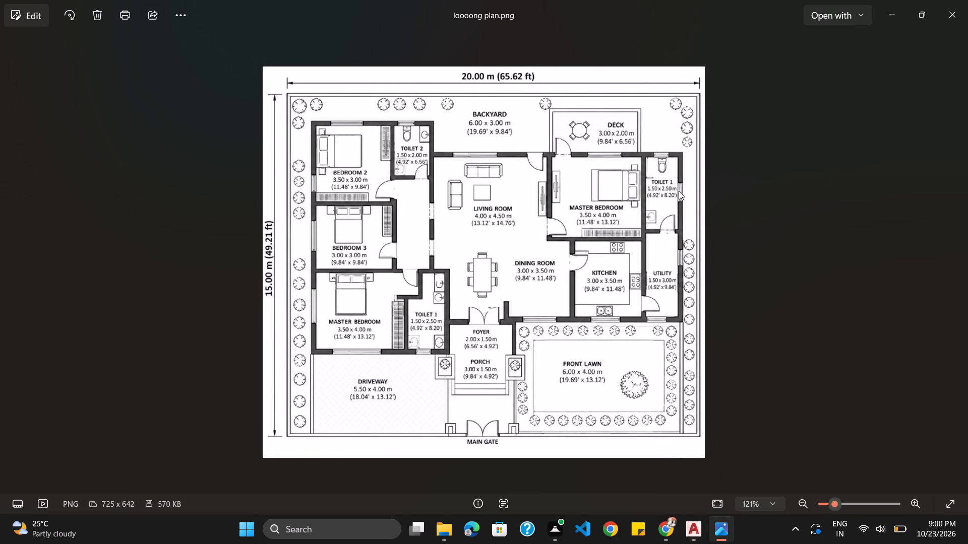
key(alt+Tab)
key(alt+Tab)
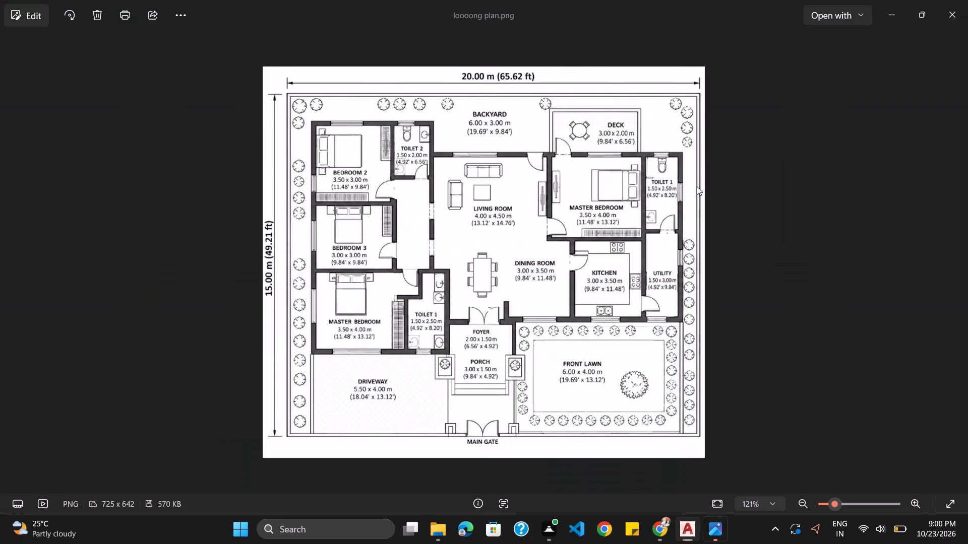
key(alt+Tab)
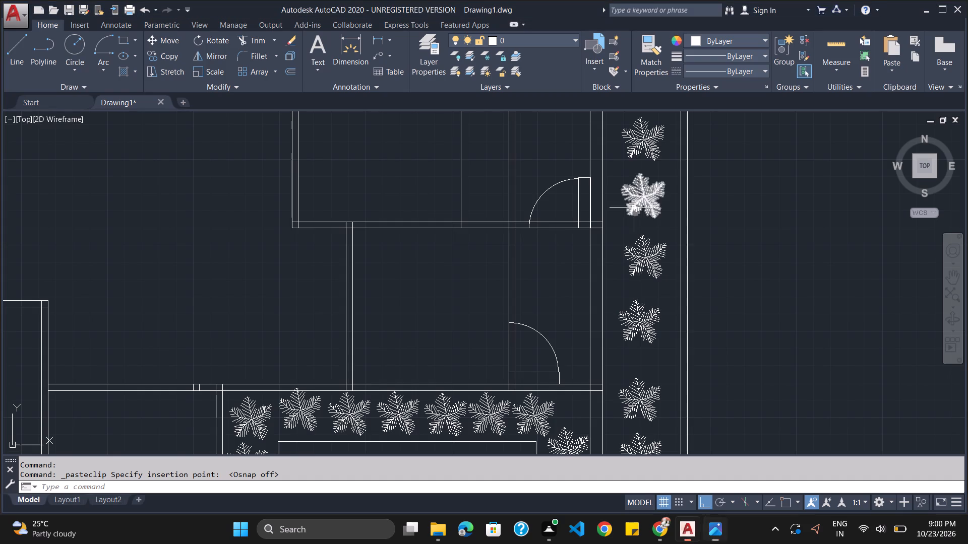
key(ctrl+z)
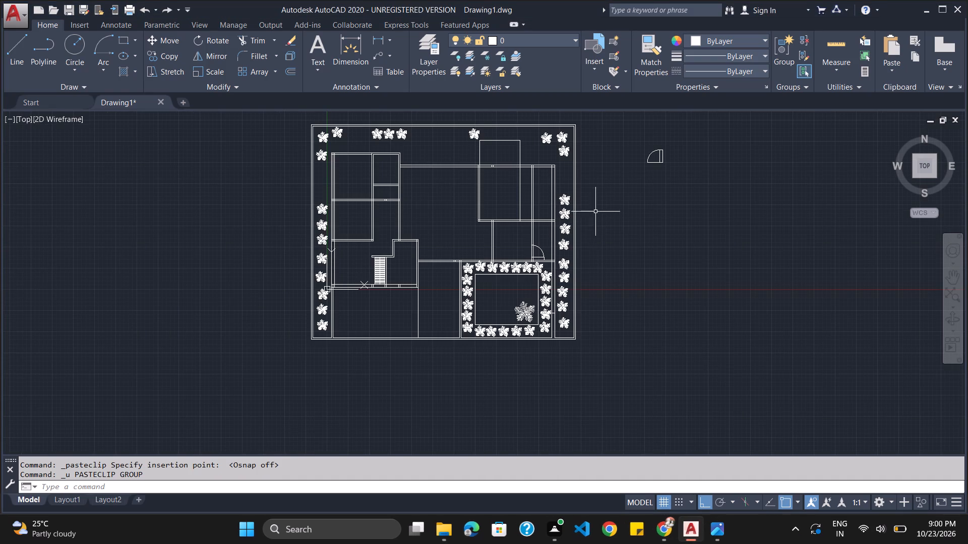
Recheck the door in the reference plan and erase the original door symbol outside the plan, east of the boundary.
key(alt+Tab)
key(alt+Tab)
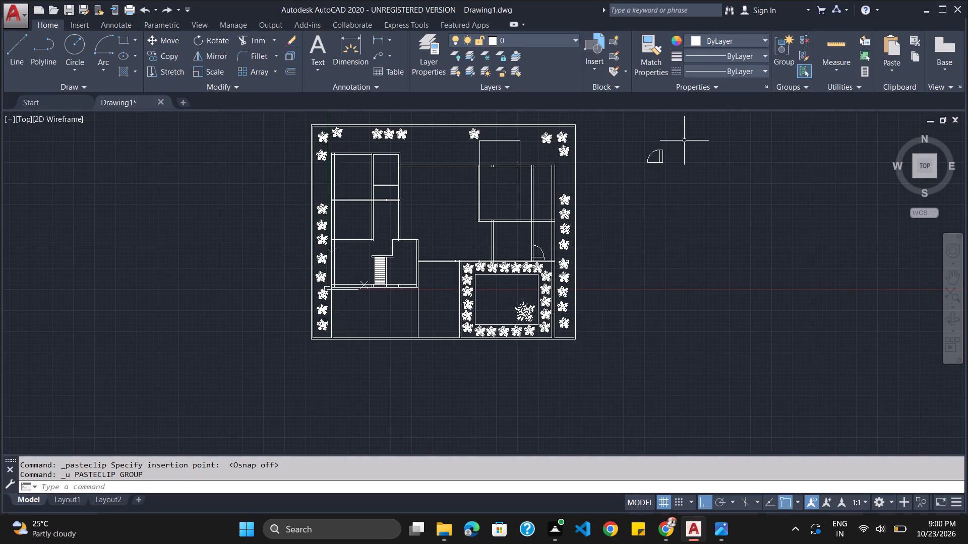
key(alt+Tab)
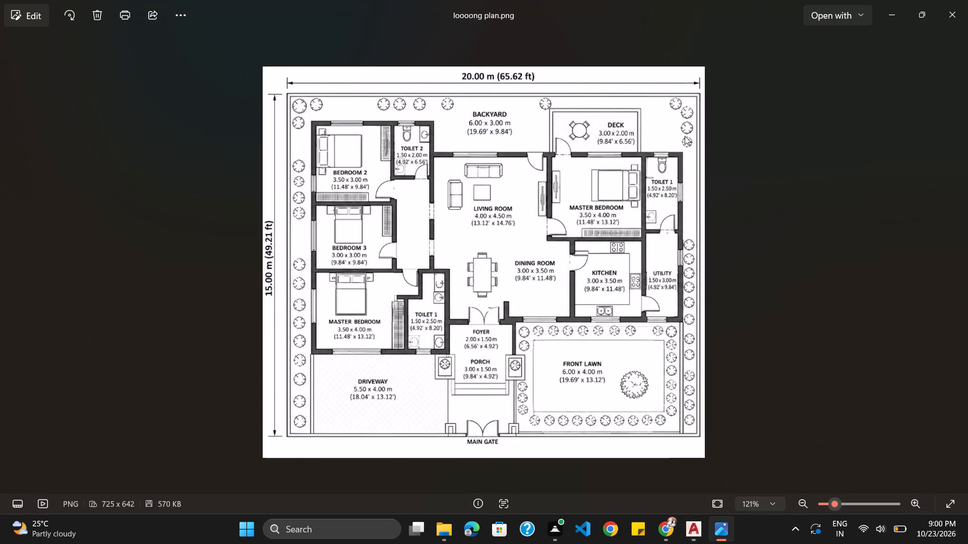
key(alt+Tab)
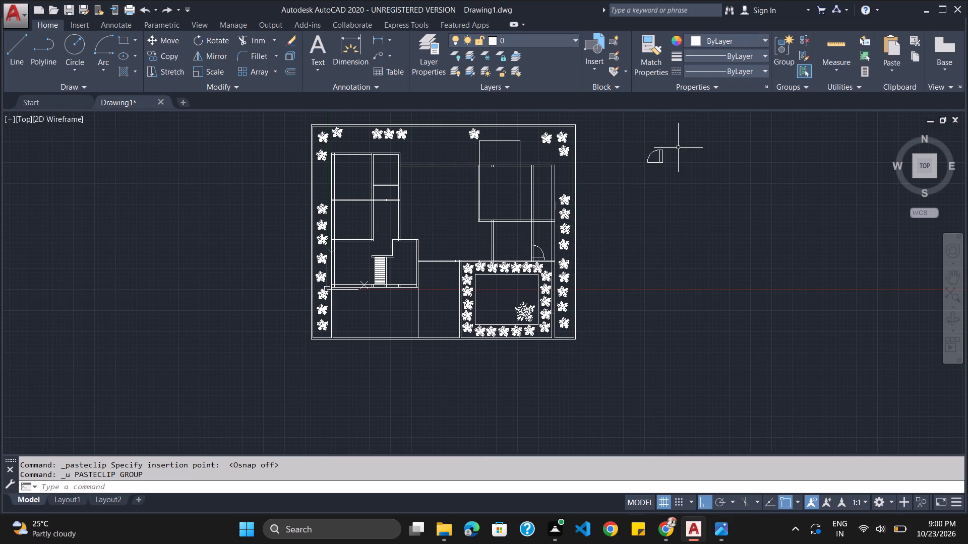
drag(676, 139, 663, 137)
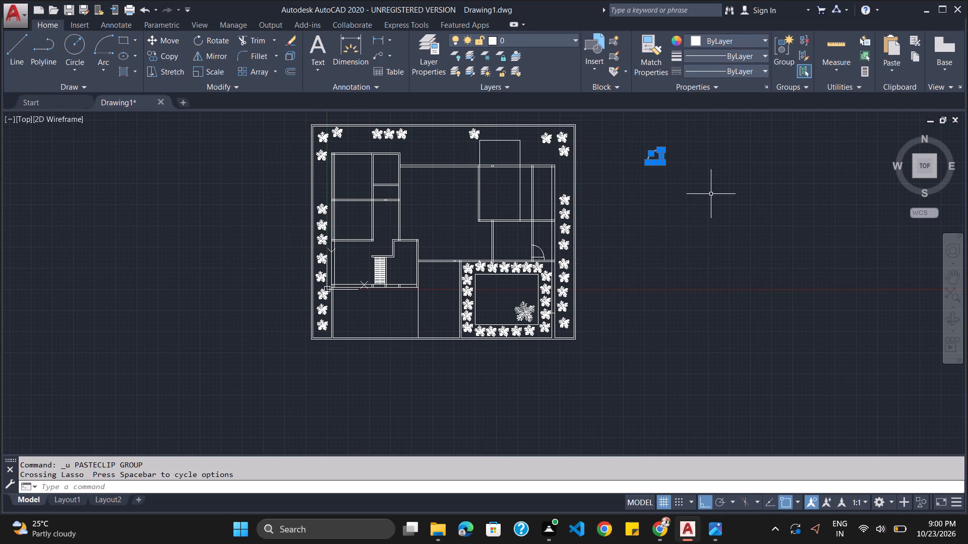
drag(672, 133, 667, 135)
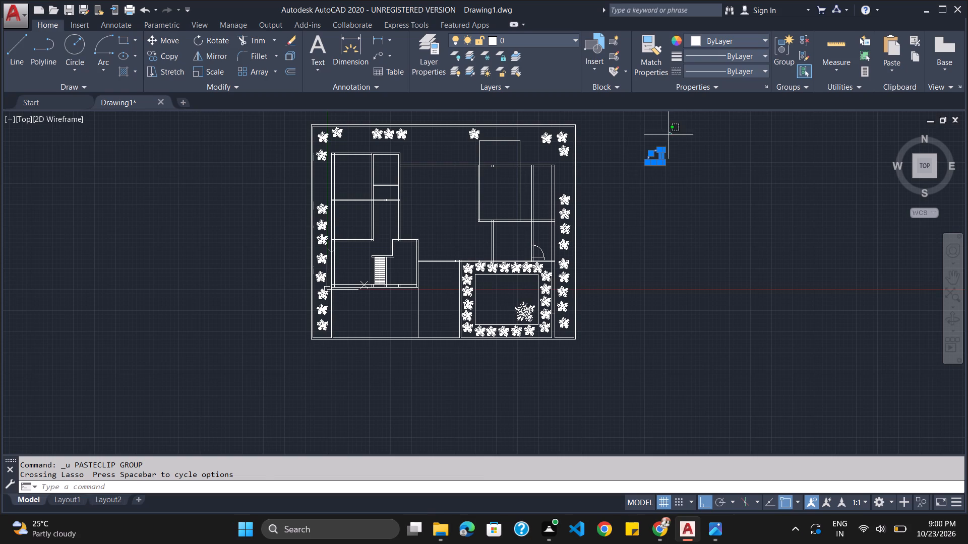
drag(667, 135, 677, 149)
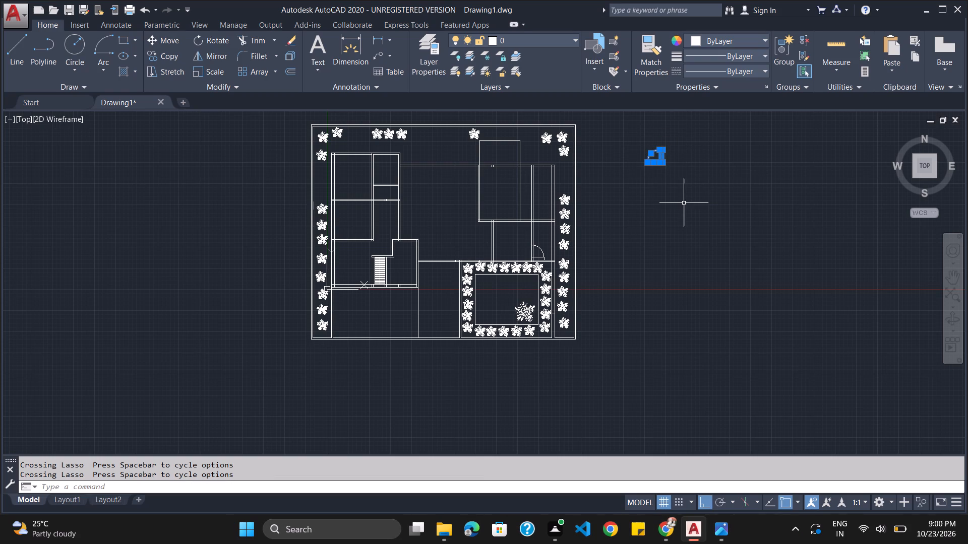
key(Escape)
drag(671, 143, 639, 166)
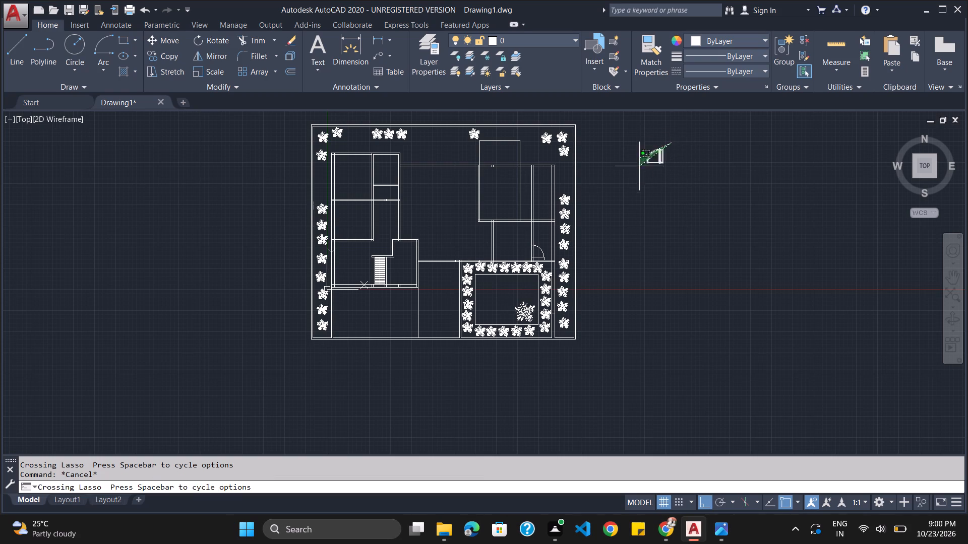
drag(639, 166, 676, 128)
key(Delete)
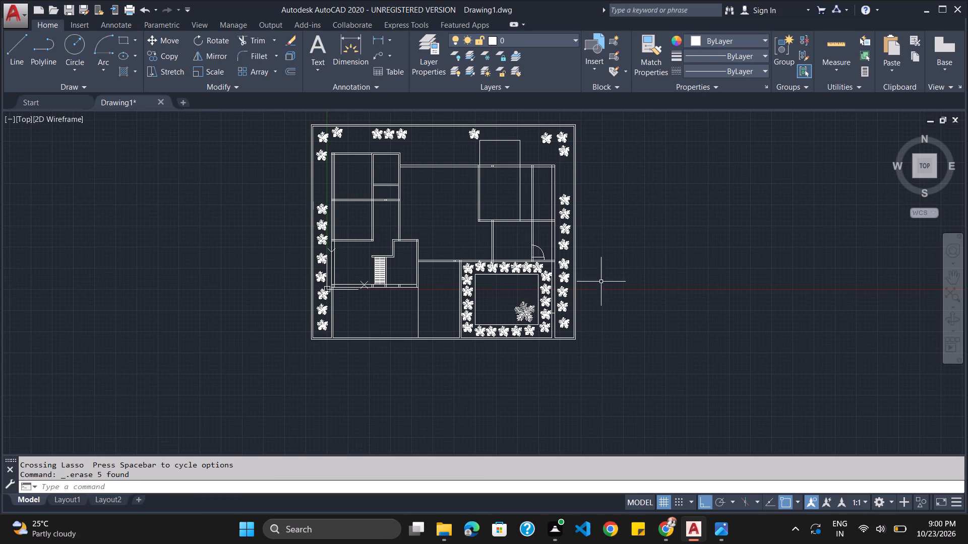
Draw an L-shaped door frame west of the plan: a 3' line going south, joined to a 3' line going east.
scroll(483, 230, down, 1)
scroll(470, 174, up, 2)
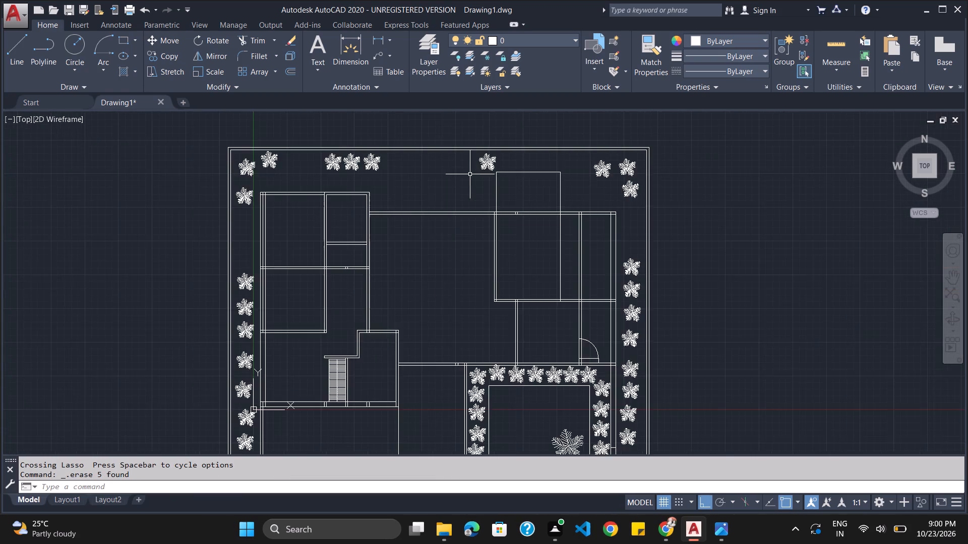
scroll(471, 178, down, 1)
key(alt+Tab)
key(alt+Tab)
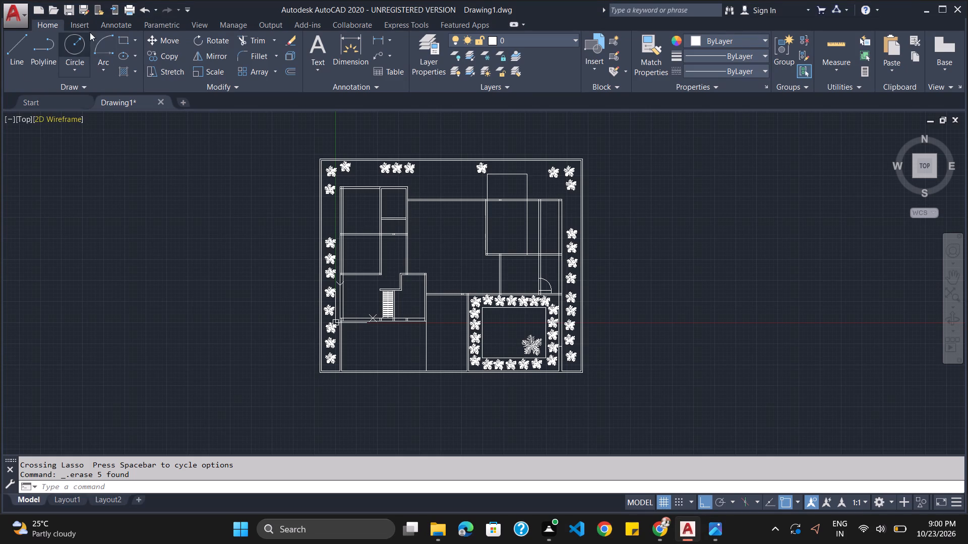
click(16, 52)
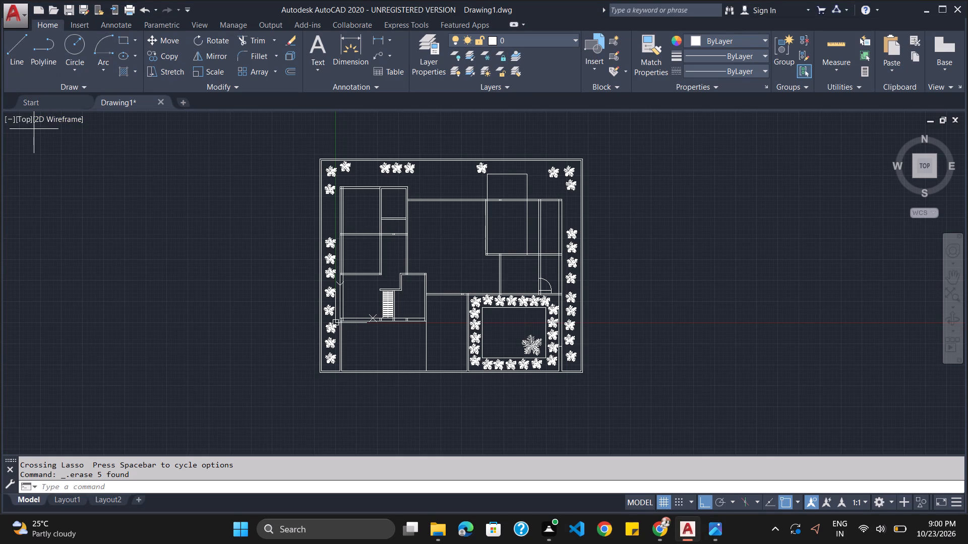
click(142, 213)
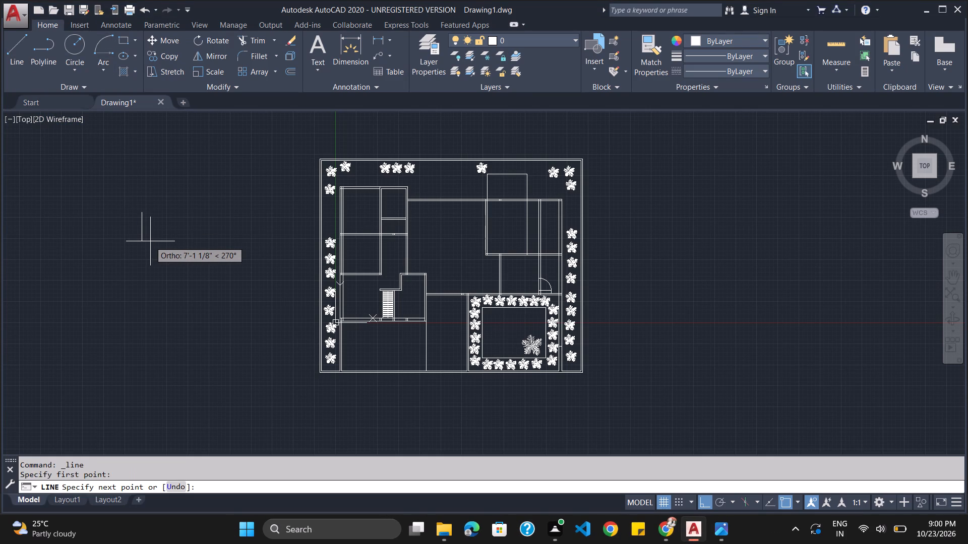
text(3')
key(Return)
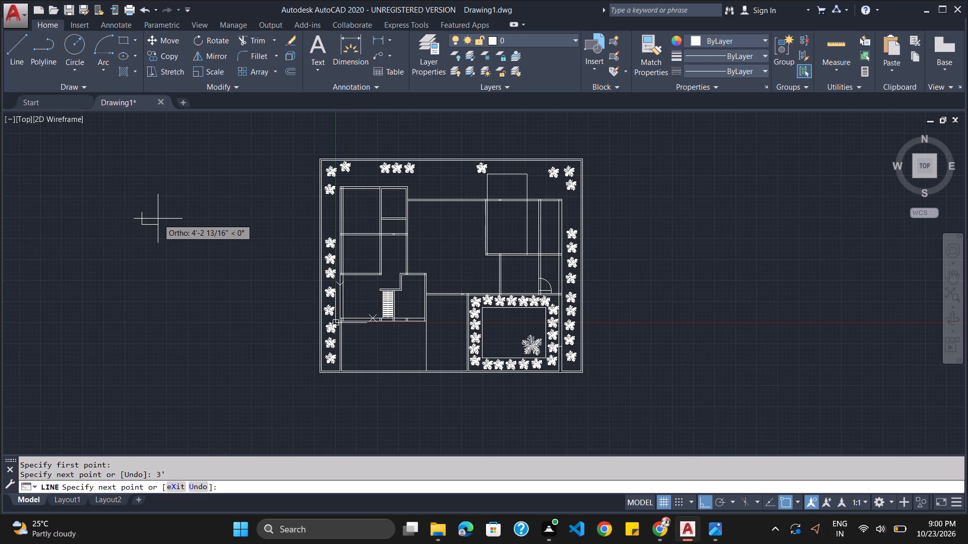
text(3')
key(Return)
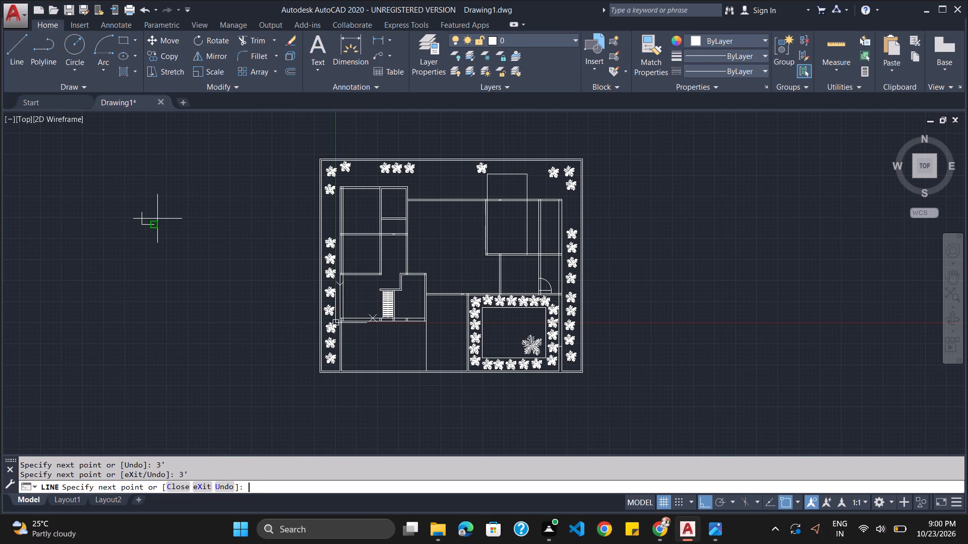
key(Escape)
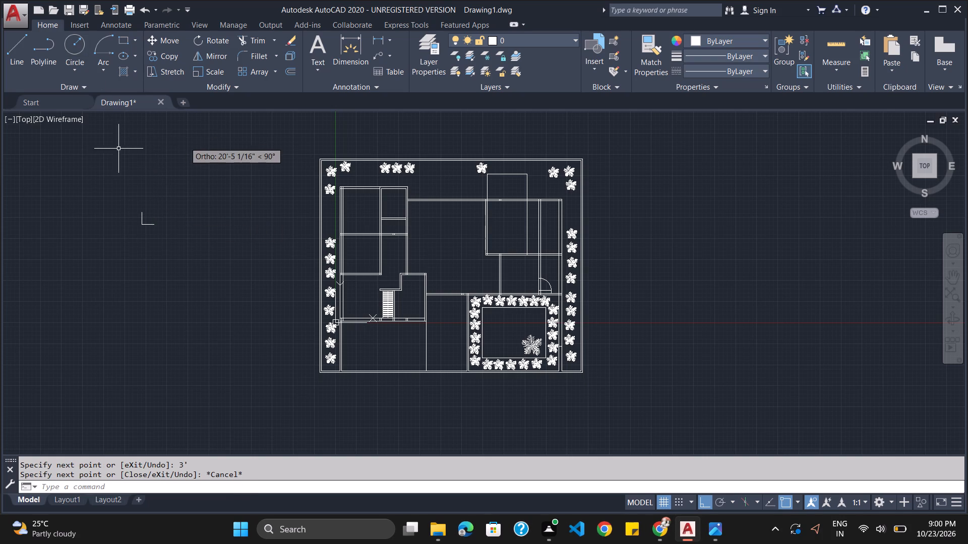
Draw the door swing arc centred on the L's corner, from the horizontal line's east end to the vertical line's north end.
click(109, 38)
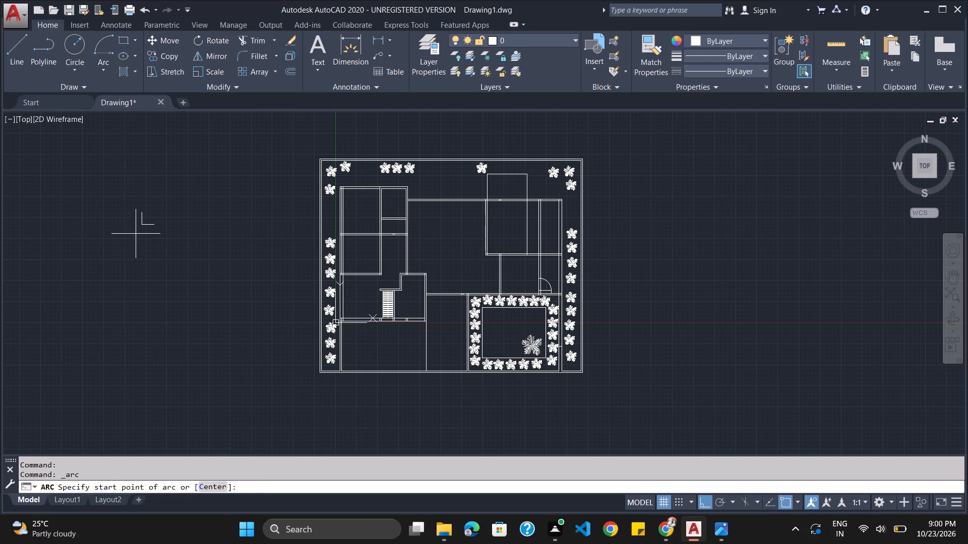
click(154, 228)
click(138, 226)
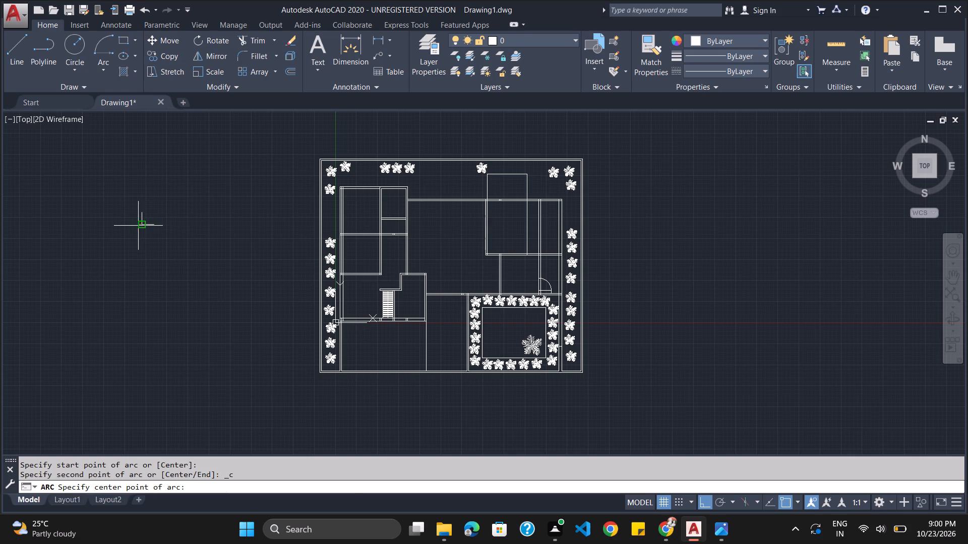
click(142, 219)
Copy the new door symbol and paste it in the open space between the original and the plan's west boundary.
drag(164, 198, 160, 180)
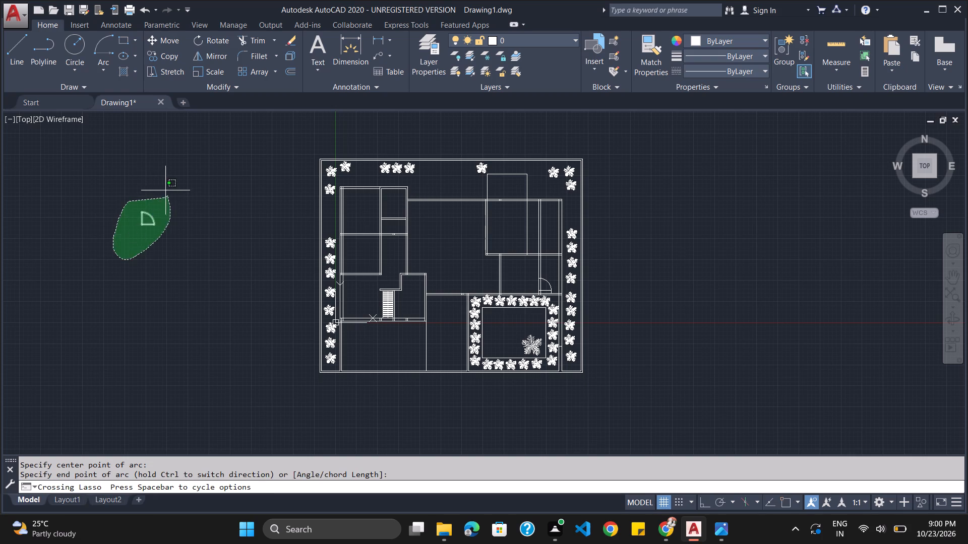
drag(160, 180, 140, 168)
key(alt+Tab)
key(alt+Tab)
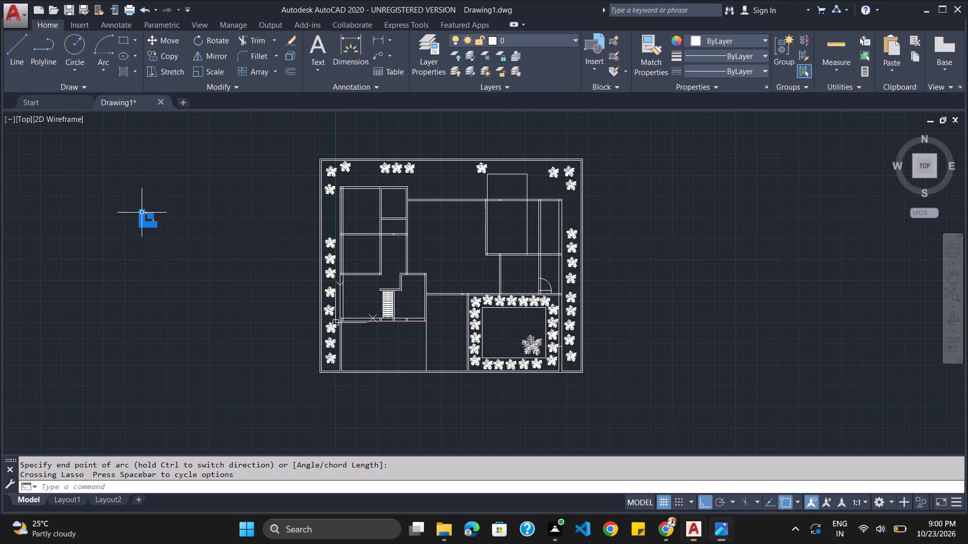
key(ctrl+c)
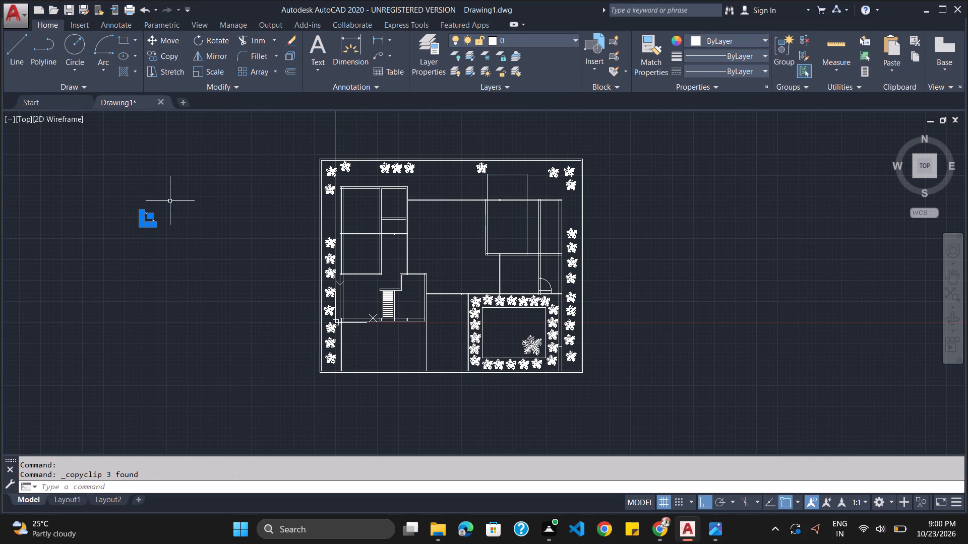
key(ctrl+v)
key(alt+Tab)
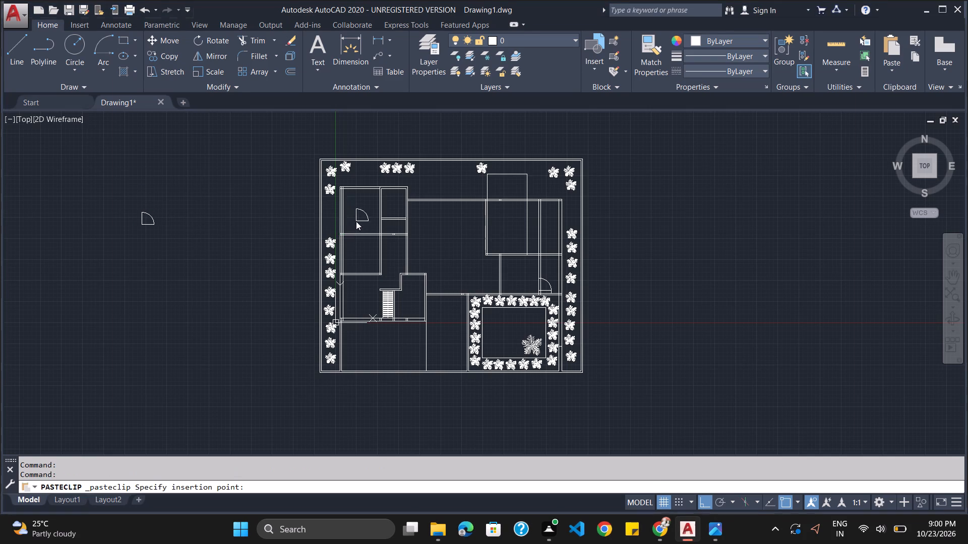
key(alt+Tab)
scroll(372, 234, up, 1)
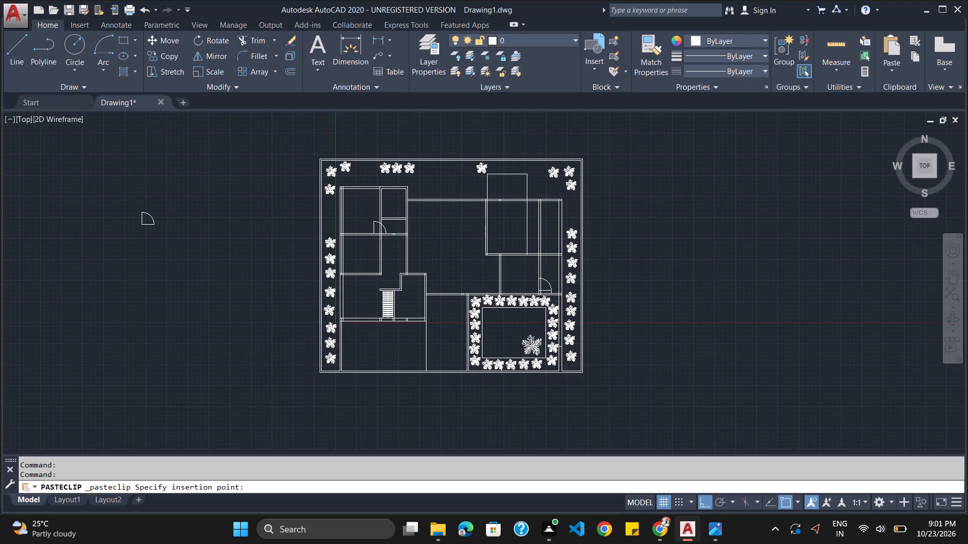
scroll(372, 234, up, 3)
key(alt+Tab)
scroll(247, 232, down, 2)
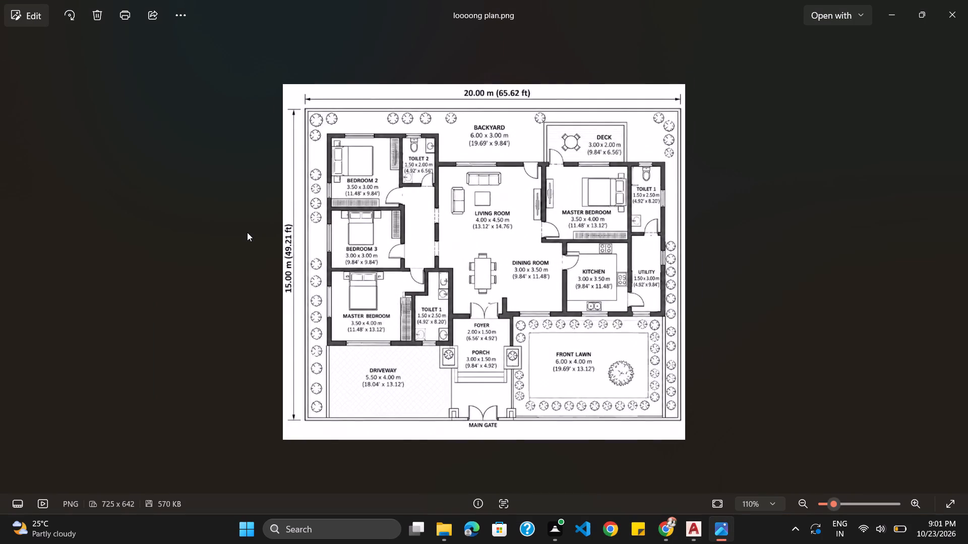
key(alt+Tab)
scroll(157, 260, down, 5)
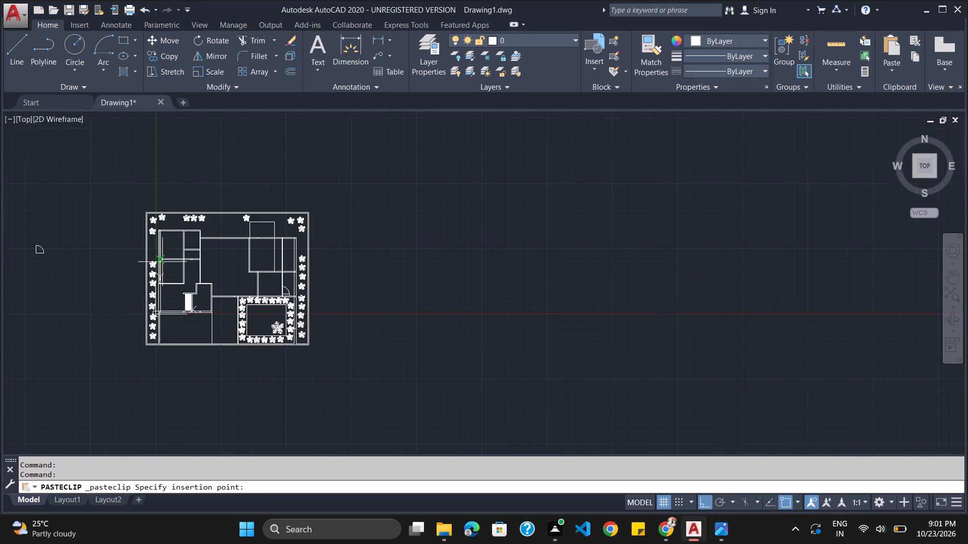
click(73, 255)
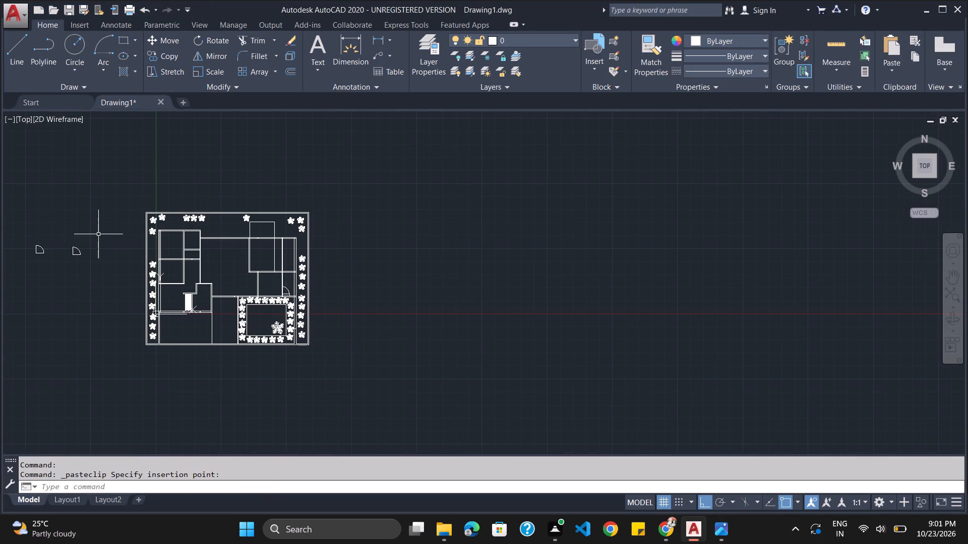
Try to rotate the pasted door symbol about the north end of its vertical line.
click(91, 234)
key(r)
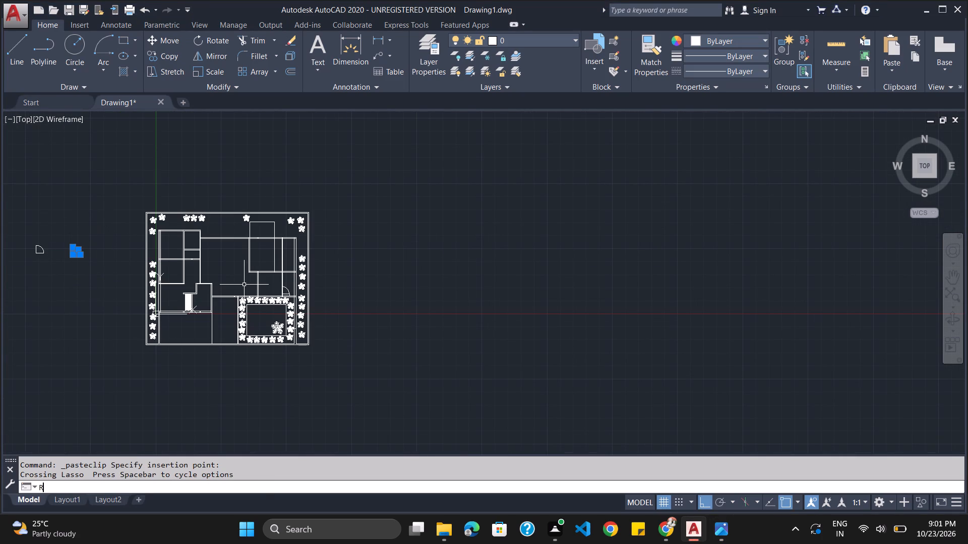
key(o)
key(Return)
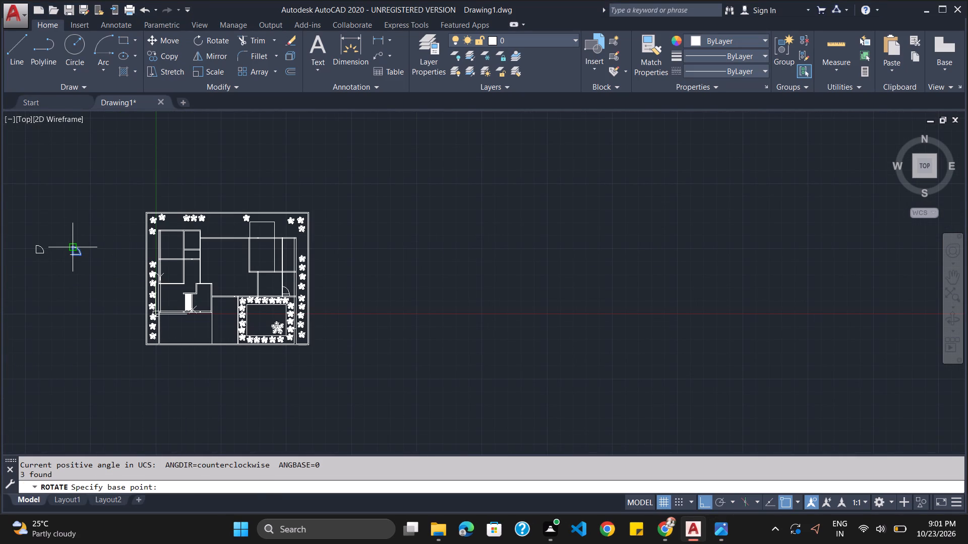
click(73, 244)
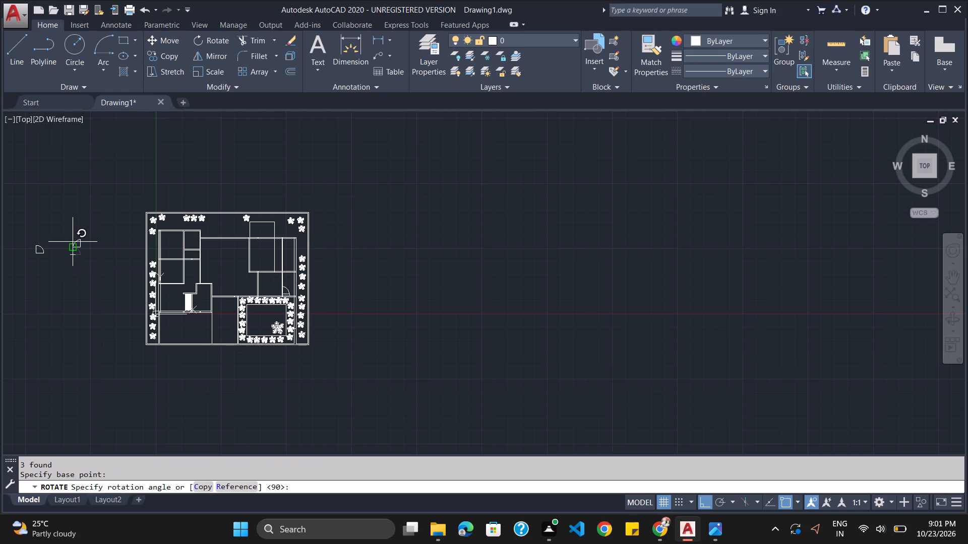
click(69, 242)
Rotate the pasted door symbol 90° counterclockwise about the north end of its vertical line.
scroll(66, 261, up, 4)
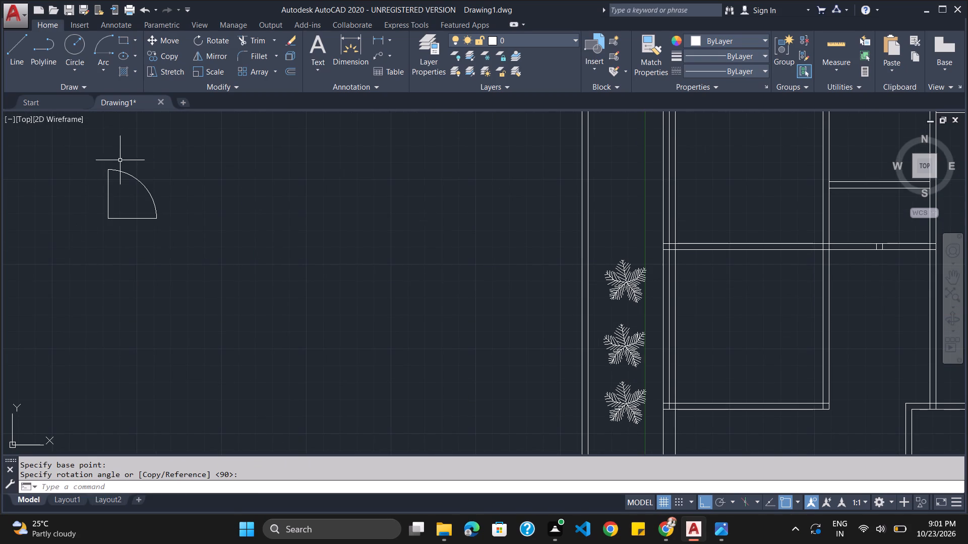
drag(112, 154, 85, 188)
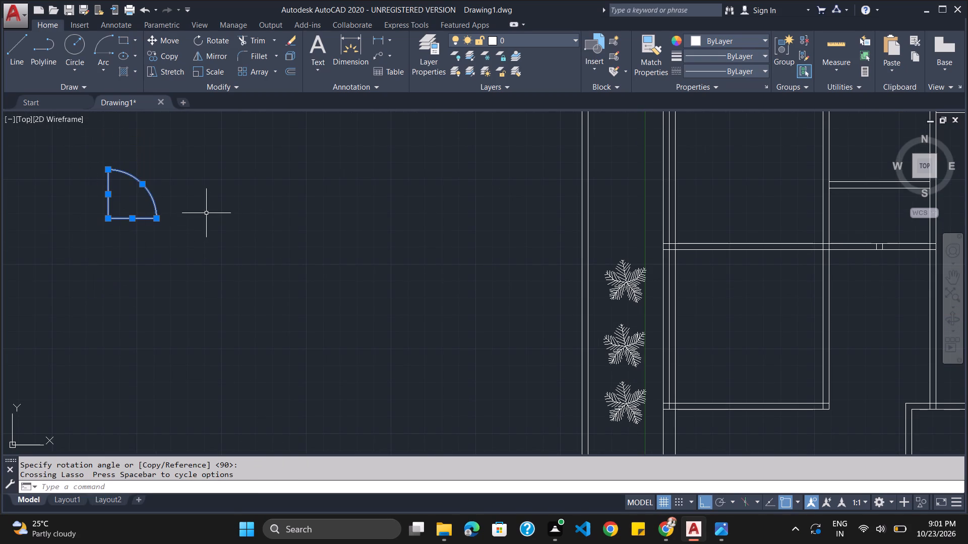
text(RO)
key(Return)
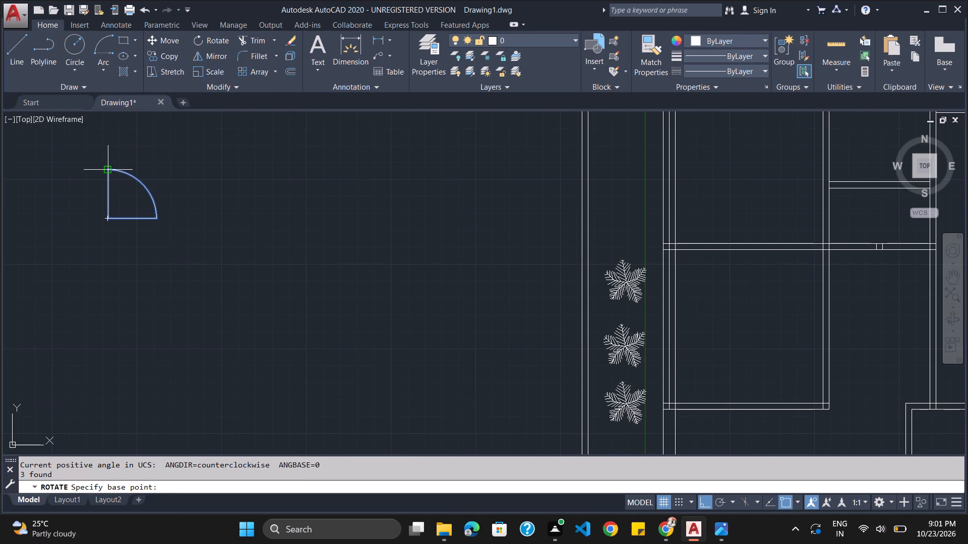
click(106, 171)
click(95, 147)
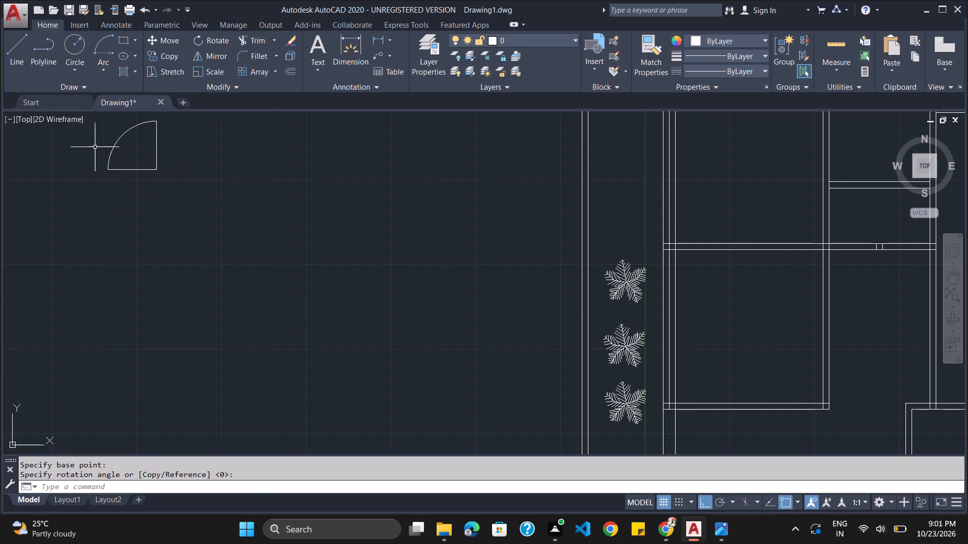
Copy the rotated door symbol and, with object snap off, paste it at Bedroom 2's southeast corner against the corridor wall.
scroll(157, 183, down, 1)
drag(153, 129, 162, 131)
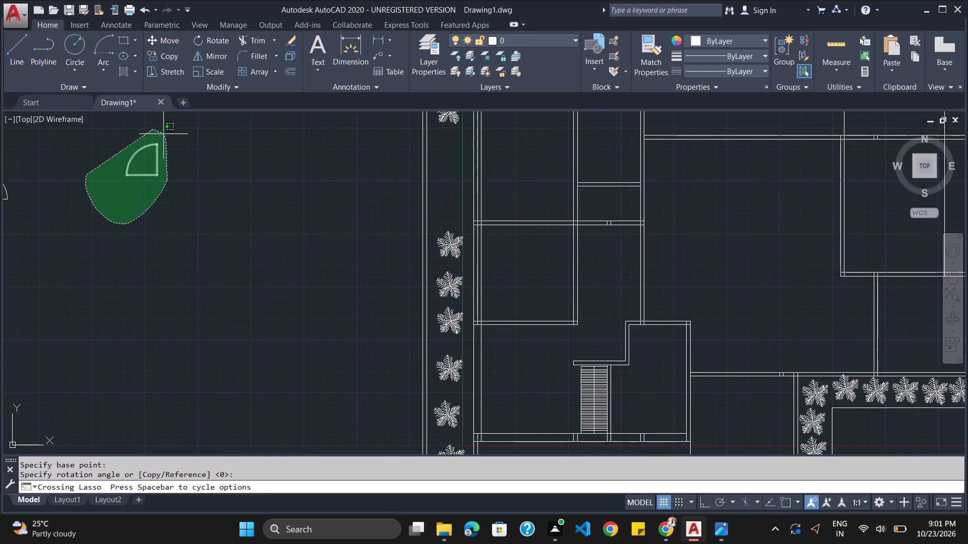
drag(162, 131, 130, 115)
key(ctrl+c)
key(ctrl+v)
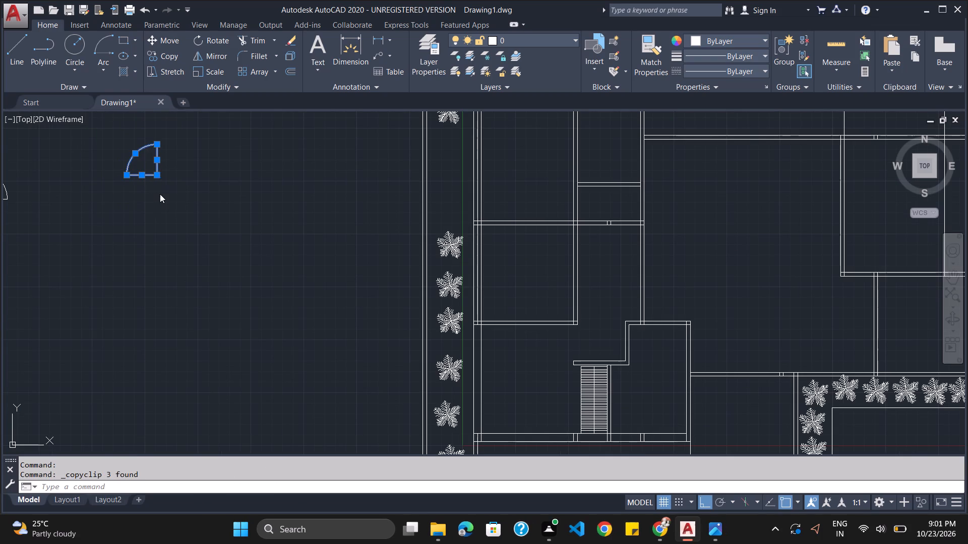
scroll(390, 233, down, 2)
scroll(455, 230, up, 5)
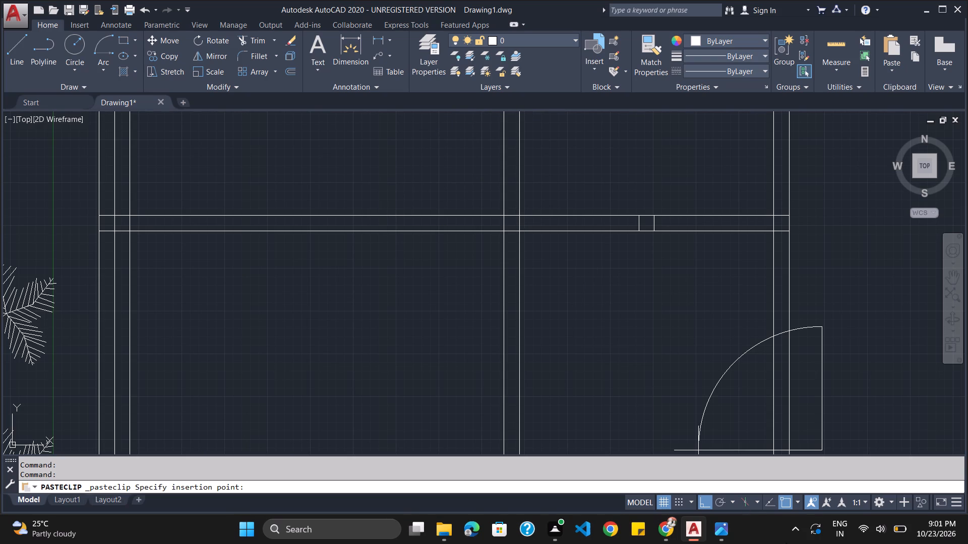
click(784, 503)
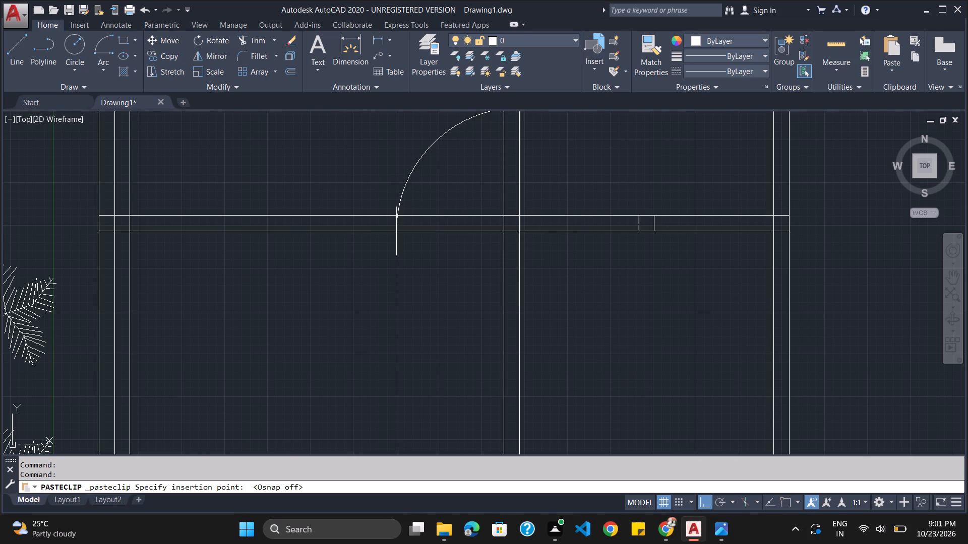
click(396, 231)
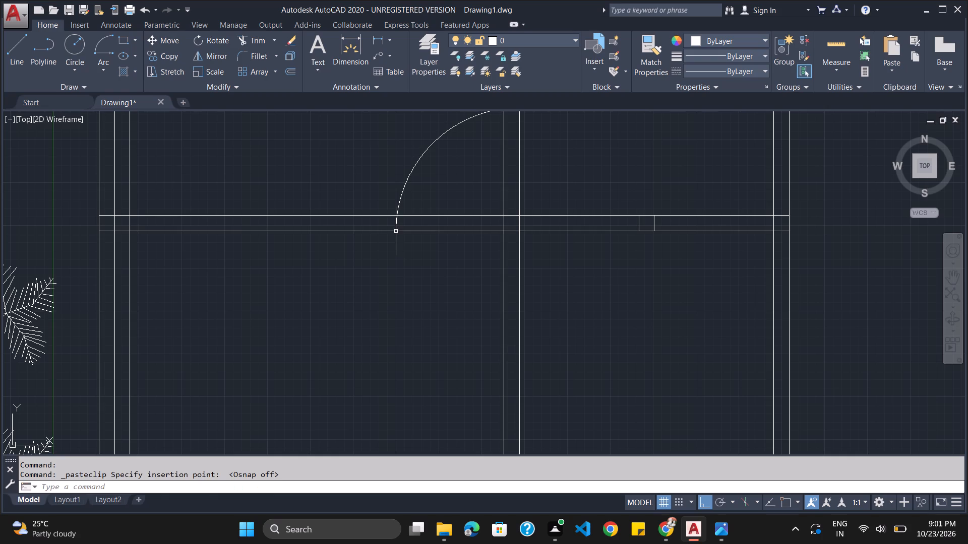
Check the reference plan and paste another door symbol near Bedroom 3's southeast corner, against its east wall.
scroll(475, 238, down, 3)
scroll(539, 216, up, 1)
key(alt+Tab)
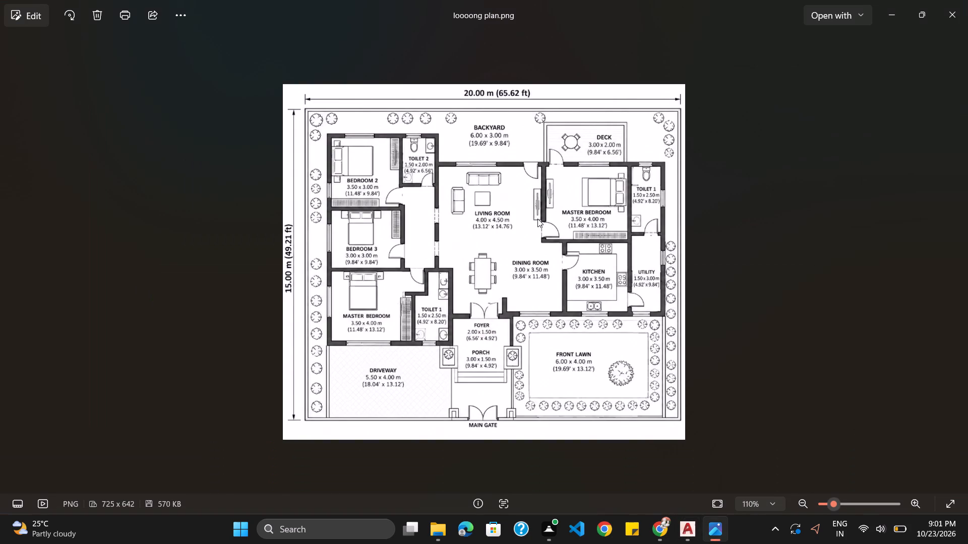
key(alt+Tab)
scroll(488, 311, down, 2)
scroll(481, 362, up, 2)
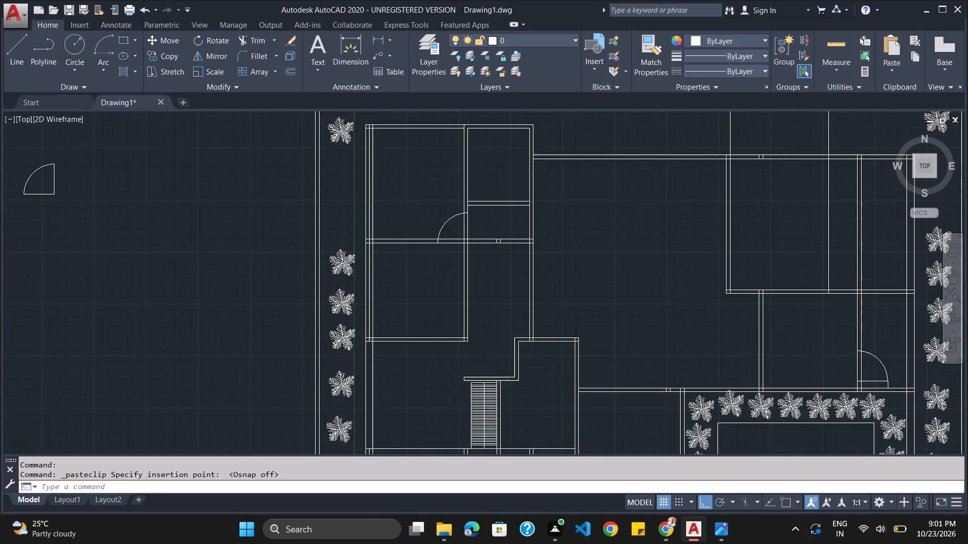
key(ctrl+v)
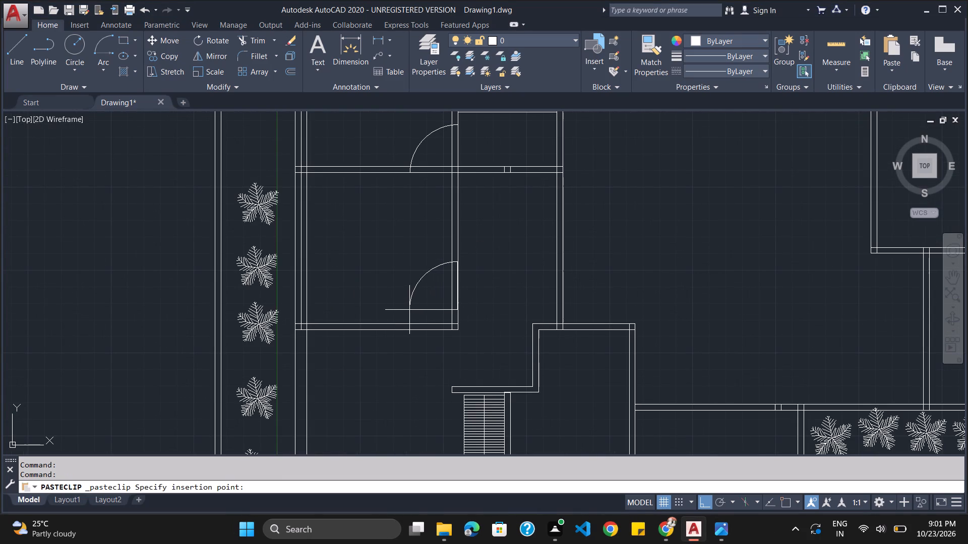
click(410, 309)
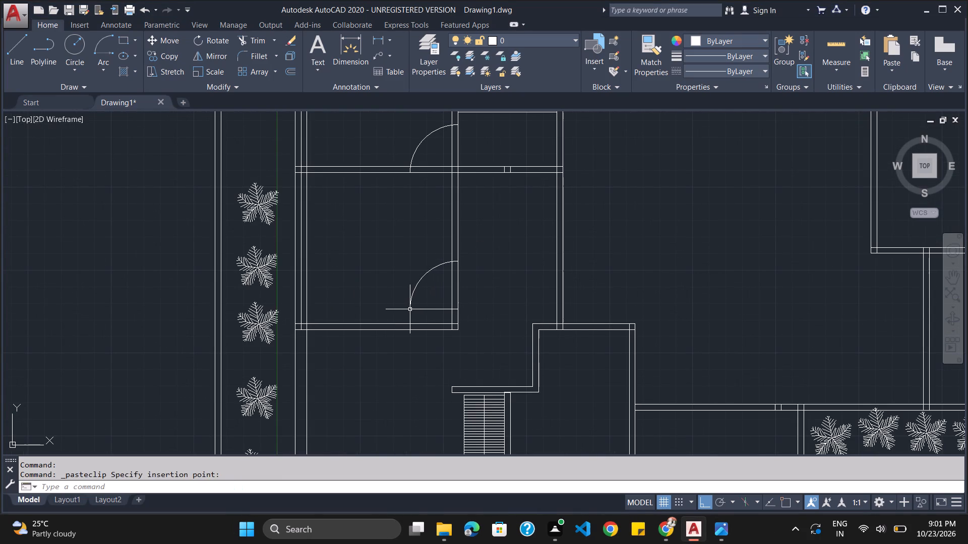
Check the reference plan and paste another door symbol in the corridor east of Bedroom 3.
key(alt+Tab)
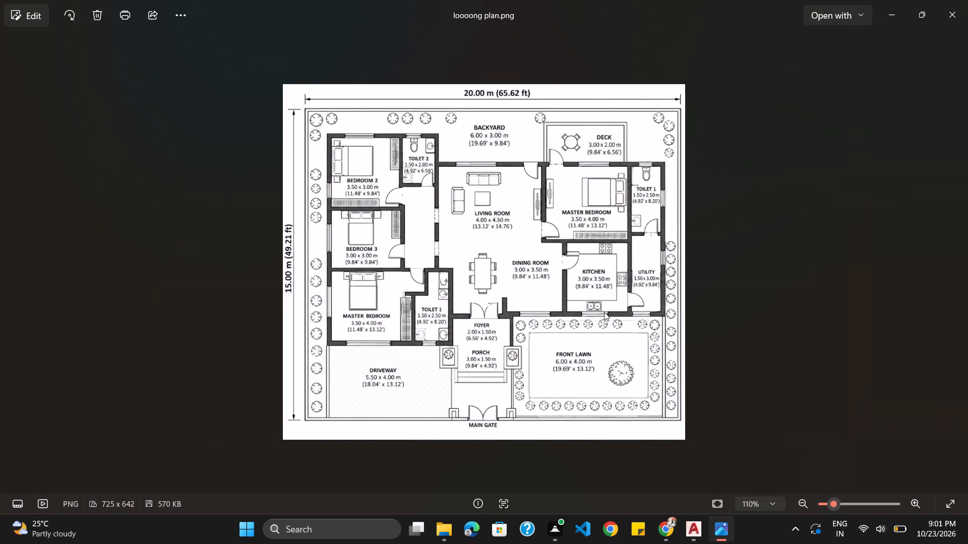
key(alt+Tab)
key(alt+Tab)
key(alt+Tab)
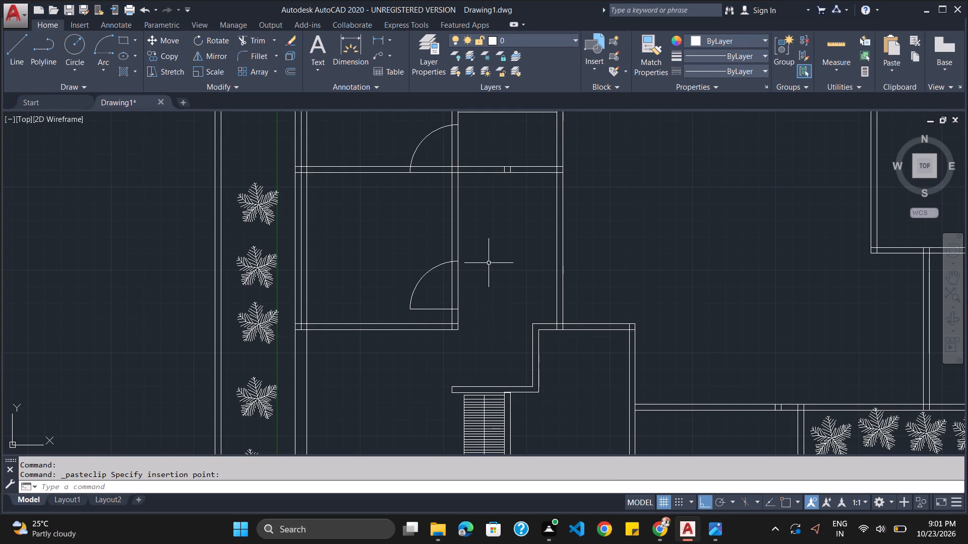
key(ctrl+v)
click(479, 304)
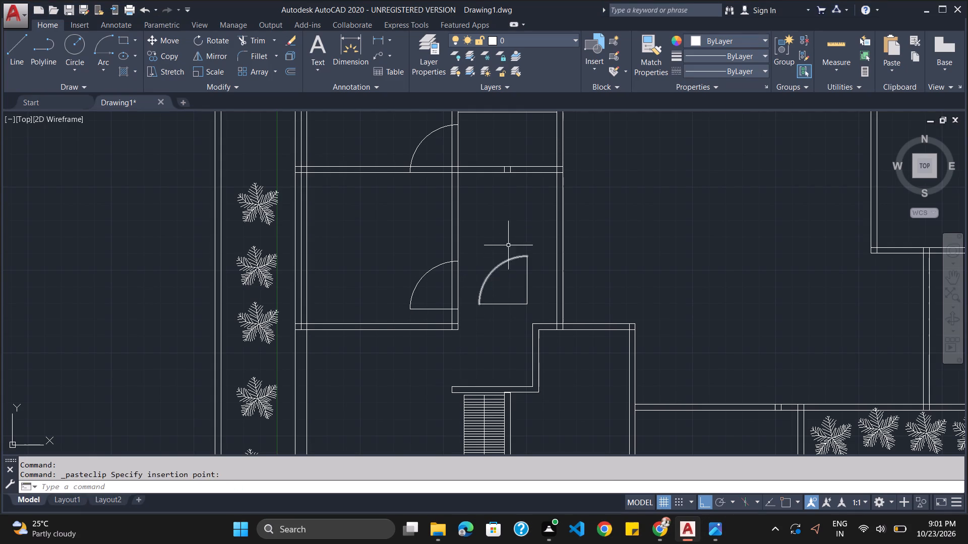
Rotate the corridor door symbol 180° about the north end of its vertical line.
drag(514, 242, 515, 227)
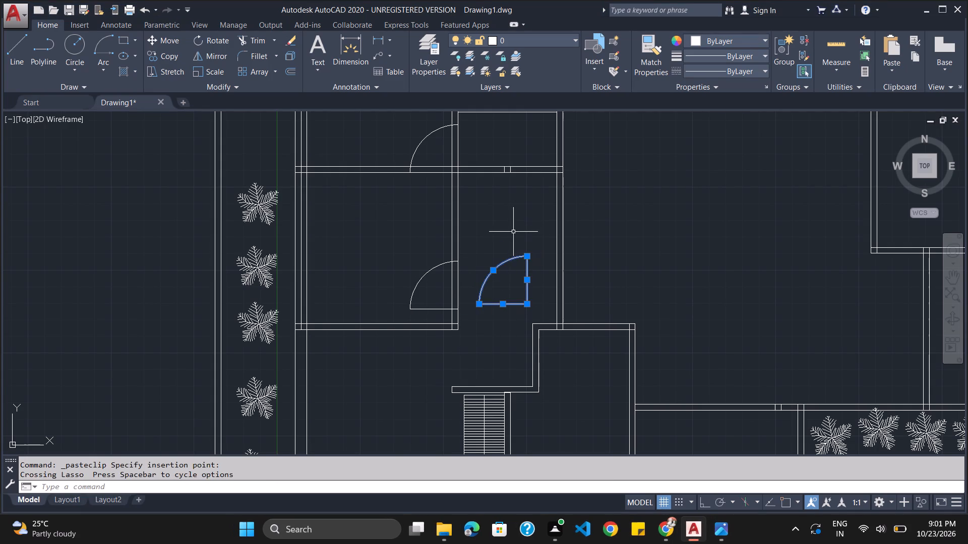
key(alt+Tab)
key(alt+Tab)
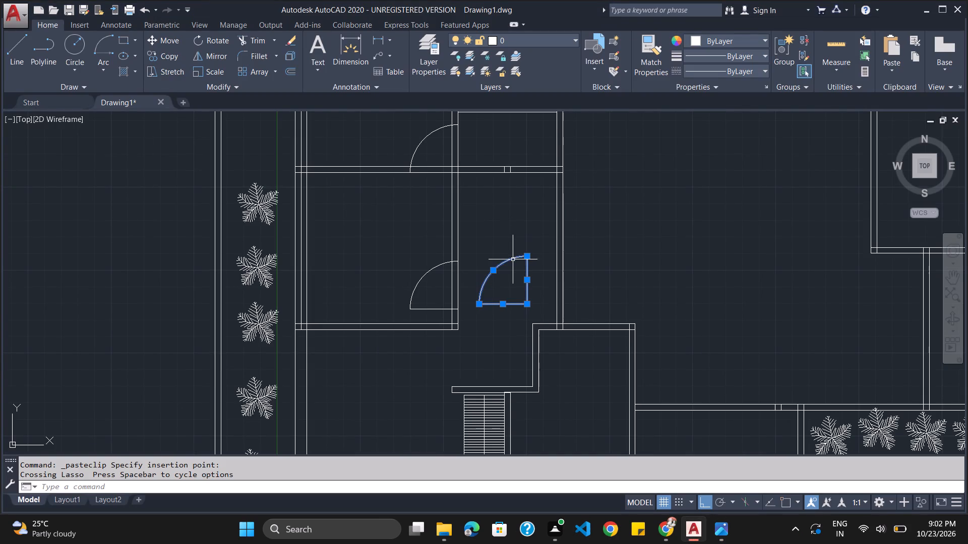
text(RO)
key(Return)
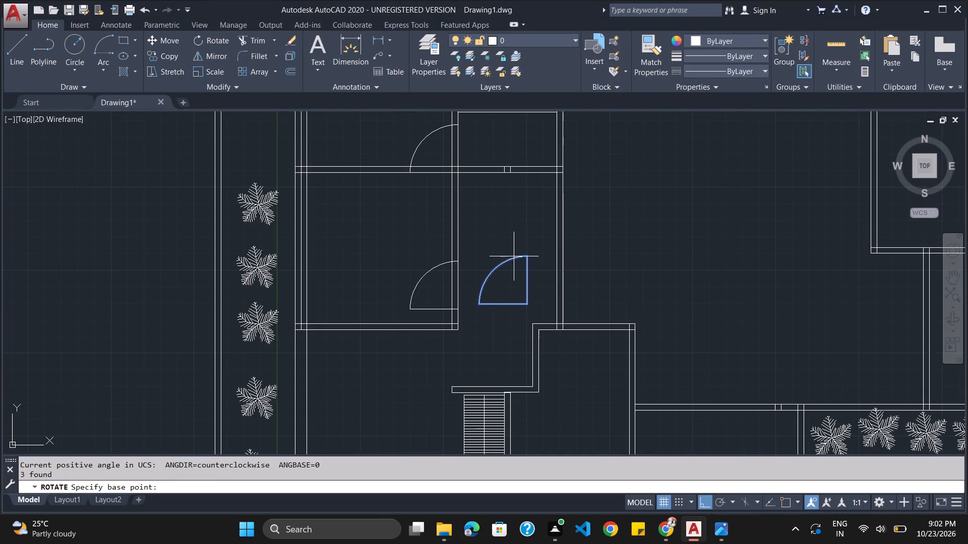
click(526, 257)
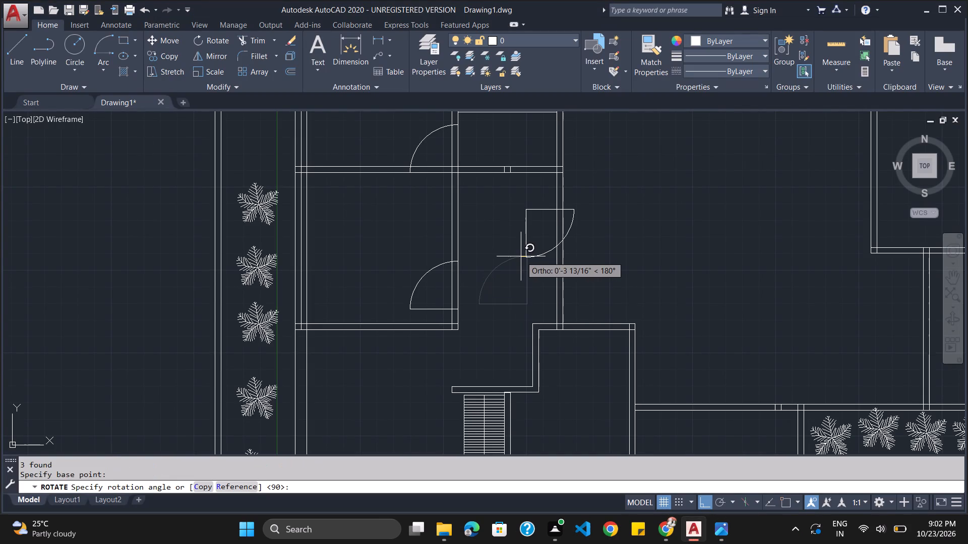
click(521, 256)
Compare the corridor door symbol with the reference plan and rotate it 270° about the south end of its vertical line.
key(alt+Tab)
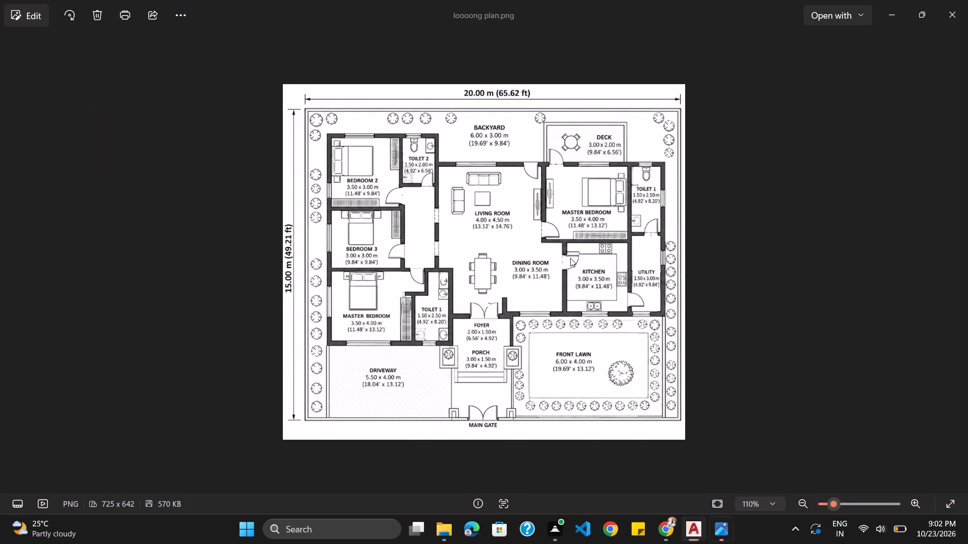
key(alt+Tab)
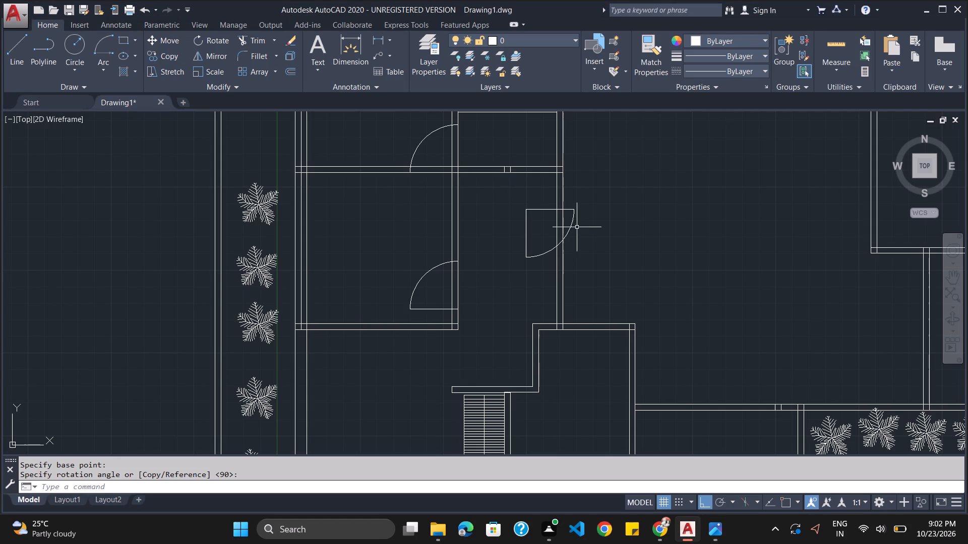
key(alt+Tab)
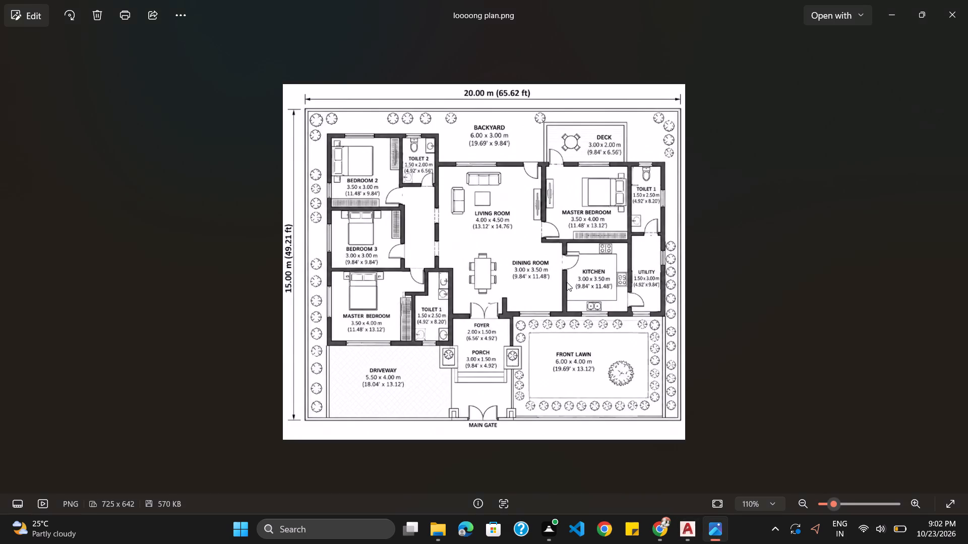
key(alt+Tab)
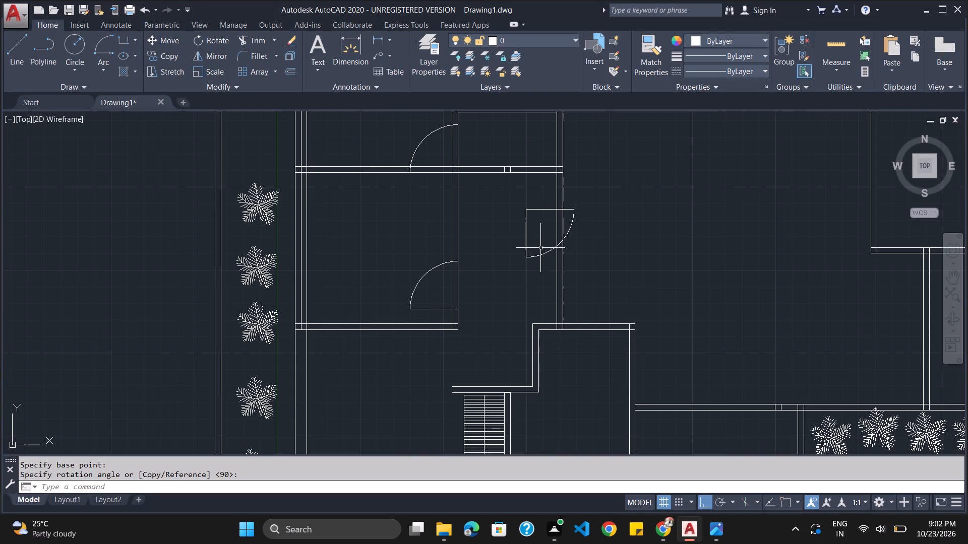
click(541, 253)
click(523, 244)
click(526, 242)
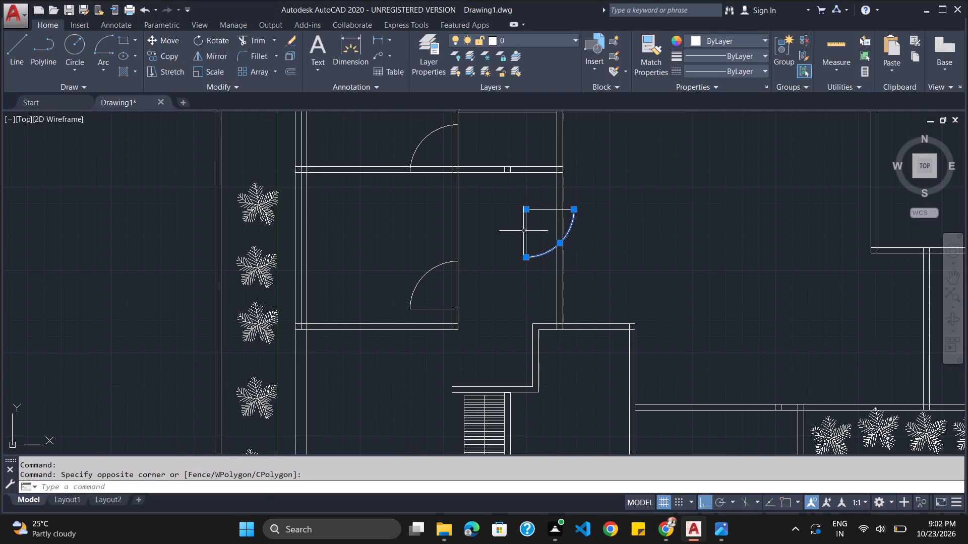
click(524, 228)
click(548, 208)
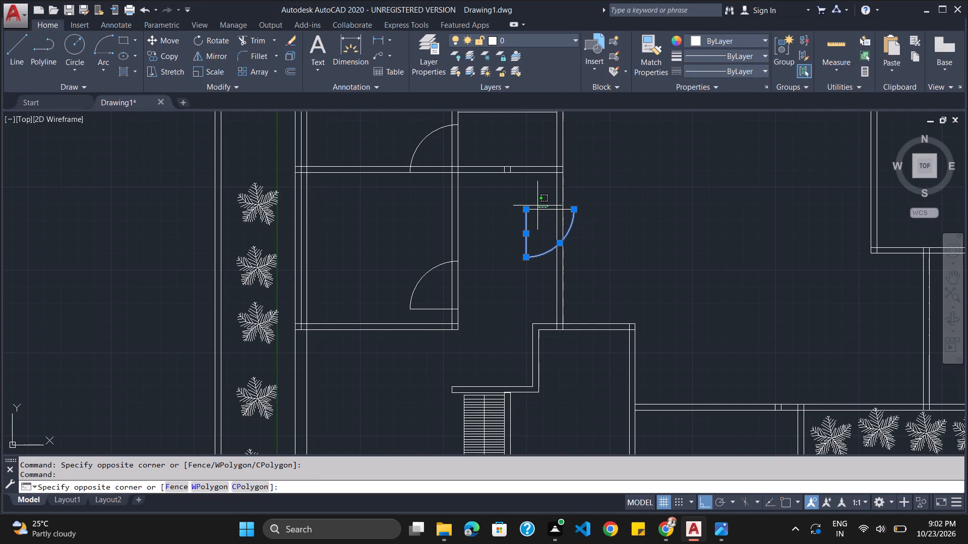
click(540, 211)
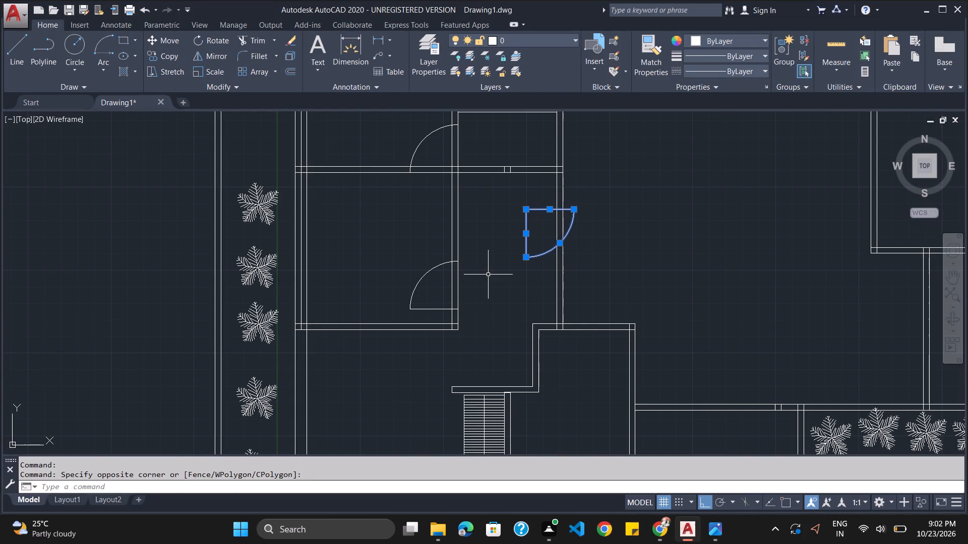
text(RO)
key(Return)
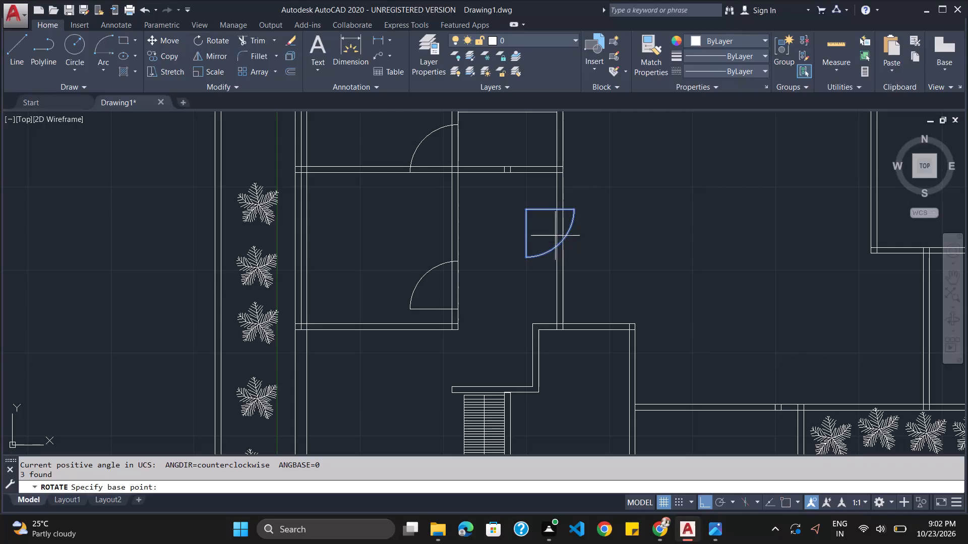
click(526, 258)
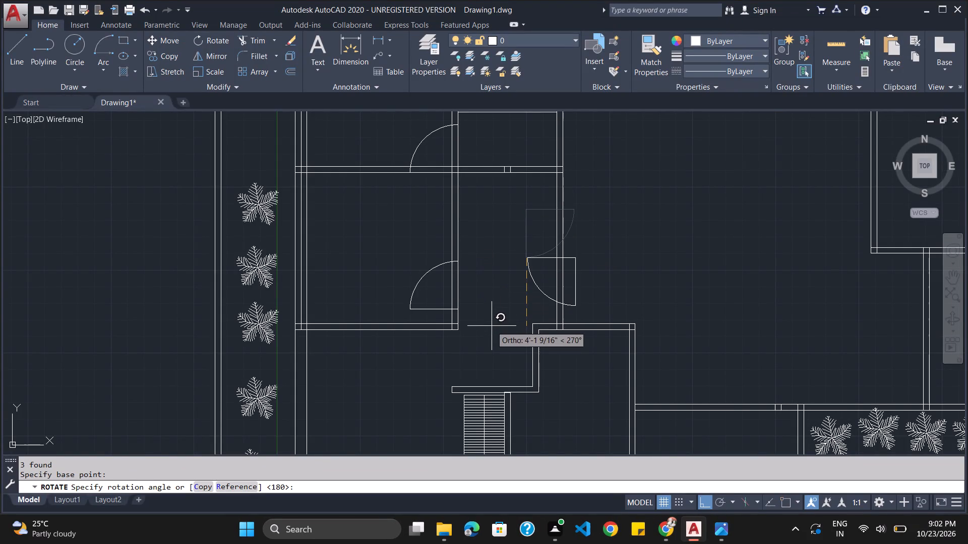
click(492, 326)
Move the corridor door symbol, with ortho off, to the master bedroom doorway beside Bedroom 3's southeast corner.
click(533, 279)
click(540, 257)
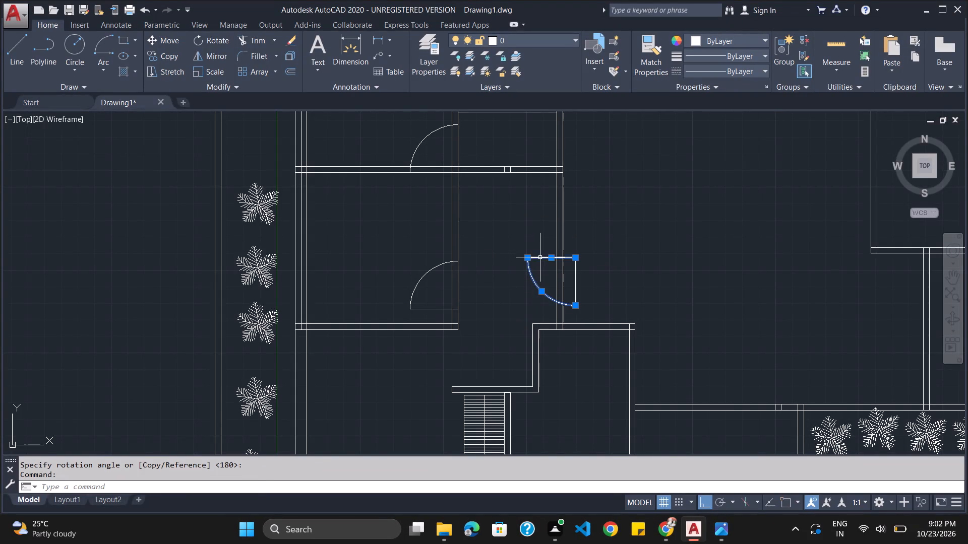
click(574, 274)
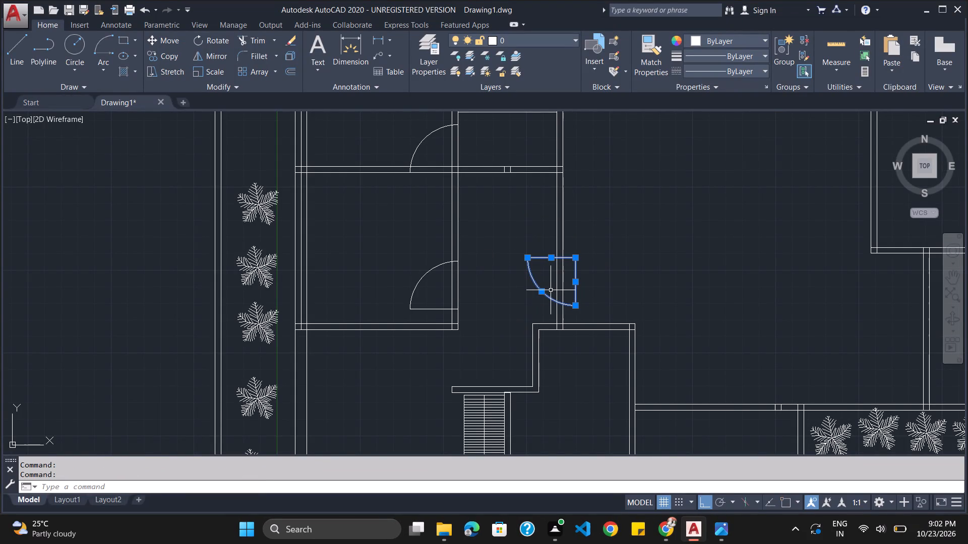
key(m)
key(Return)
drag(544, 270, 527, 282)
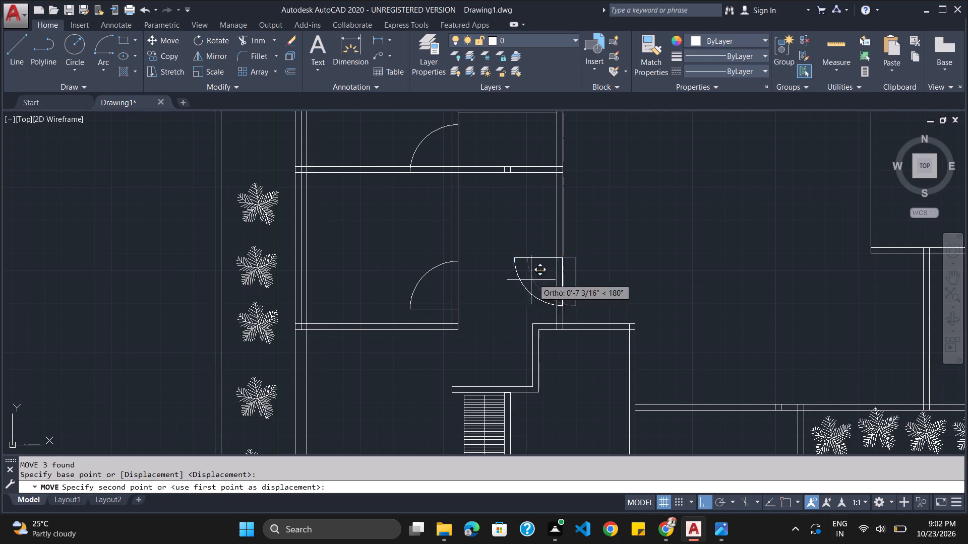
drag(527, 282, 521, 286)
click(705, 502)
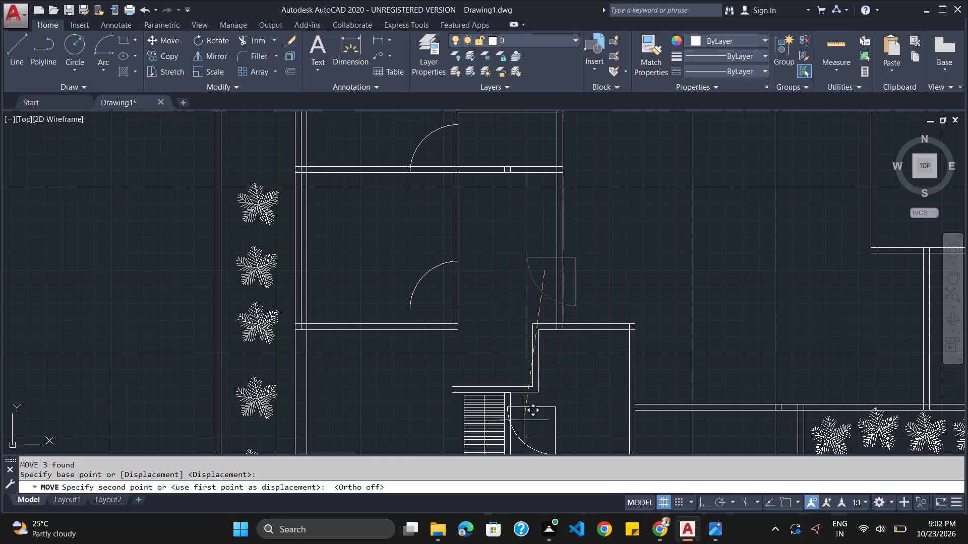
click(474, 338)
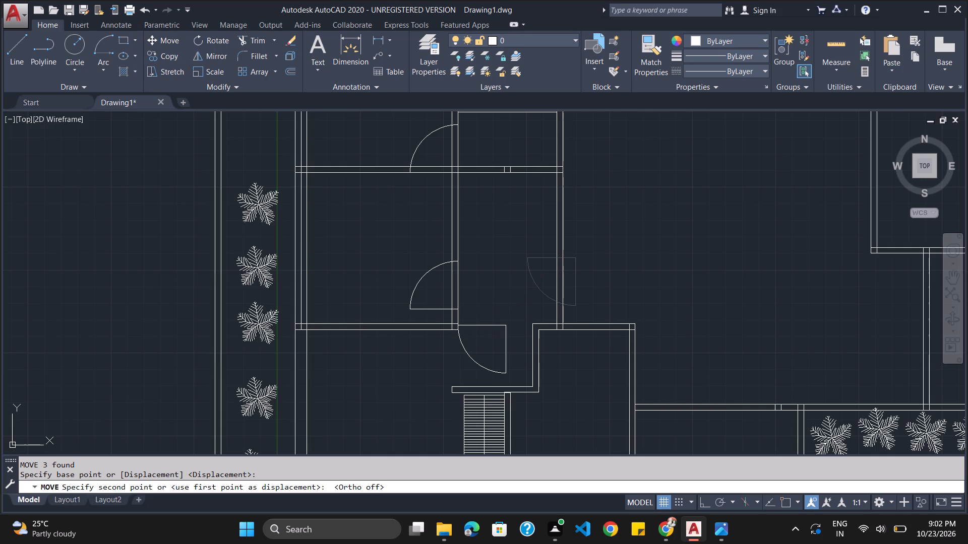
Compare the door placed at the western master bedroom doorway with the reference plan loooong plan.png.
key(alt+Tab)
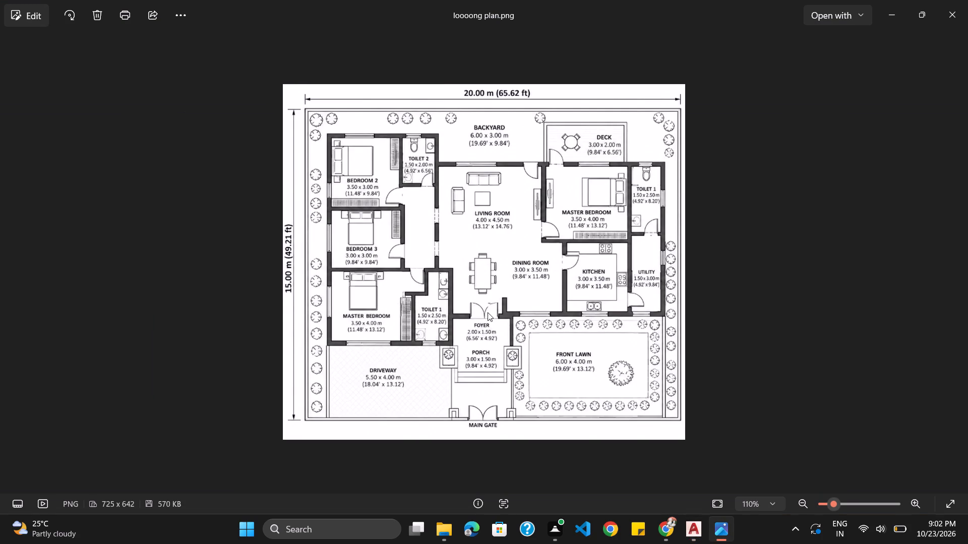
key(alt+Tab)
key(alt+Tab)
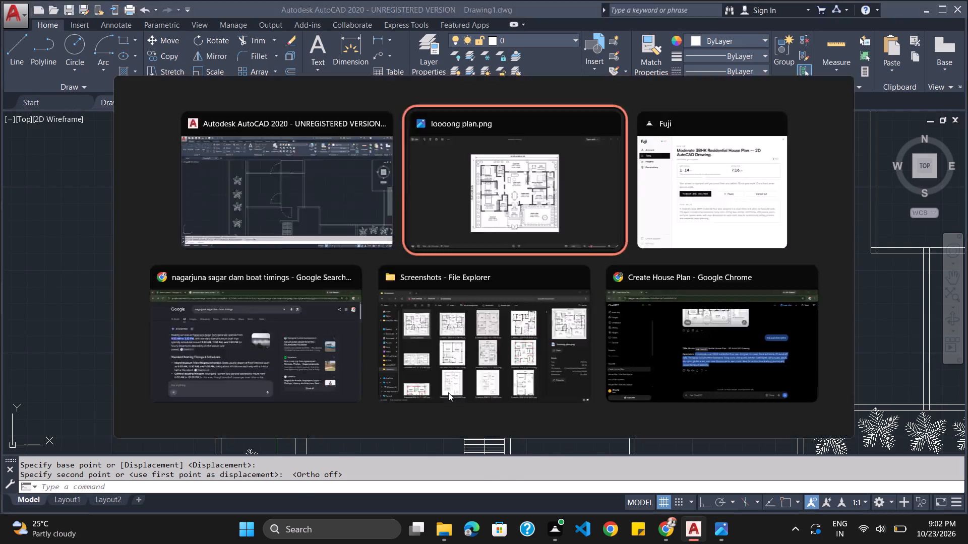
key(alt+Tab)
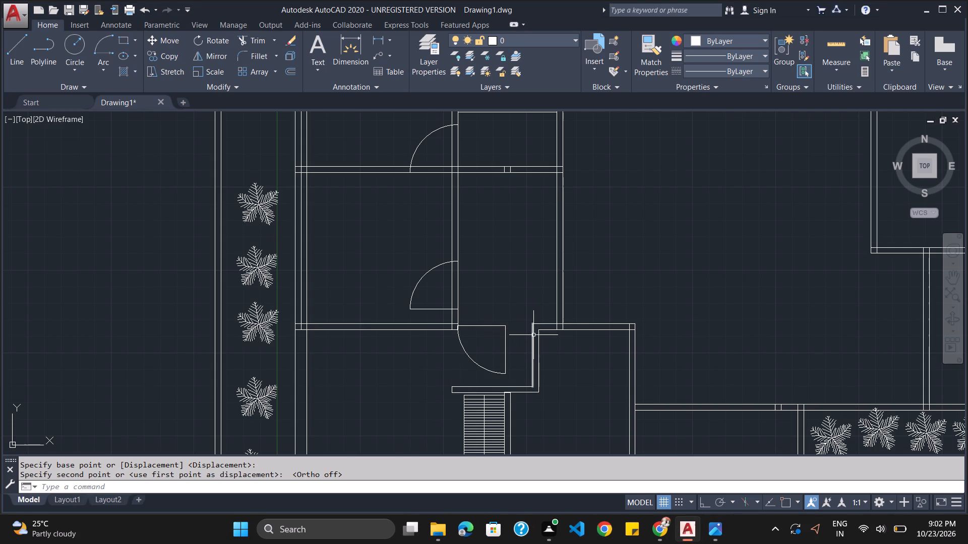
key(alt+Tab)
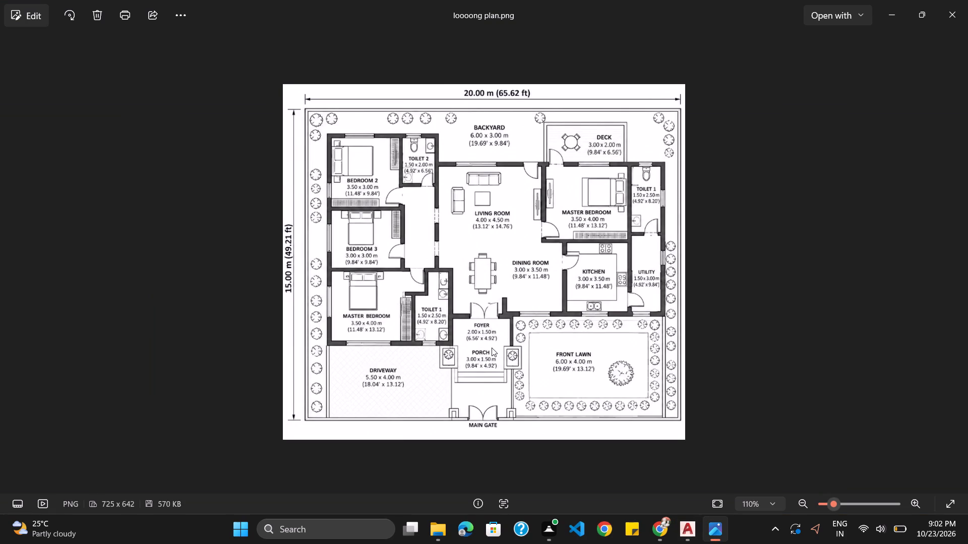
key(alt+Tab)
scroll(564, 319, down, 3)
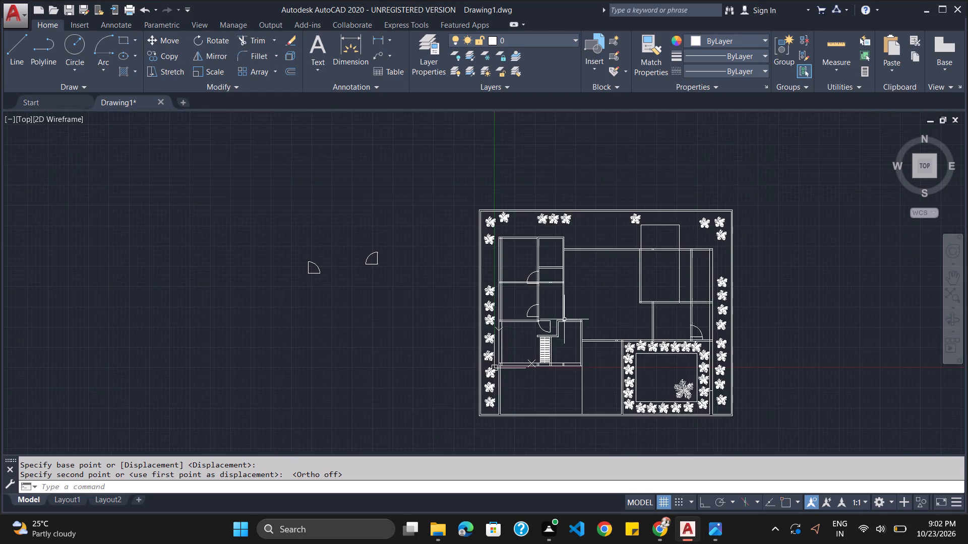
scroll(564, 321, down, 1)
scroll(536, 337, up, 6)
scroll(644, 283, down, 4)
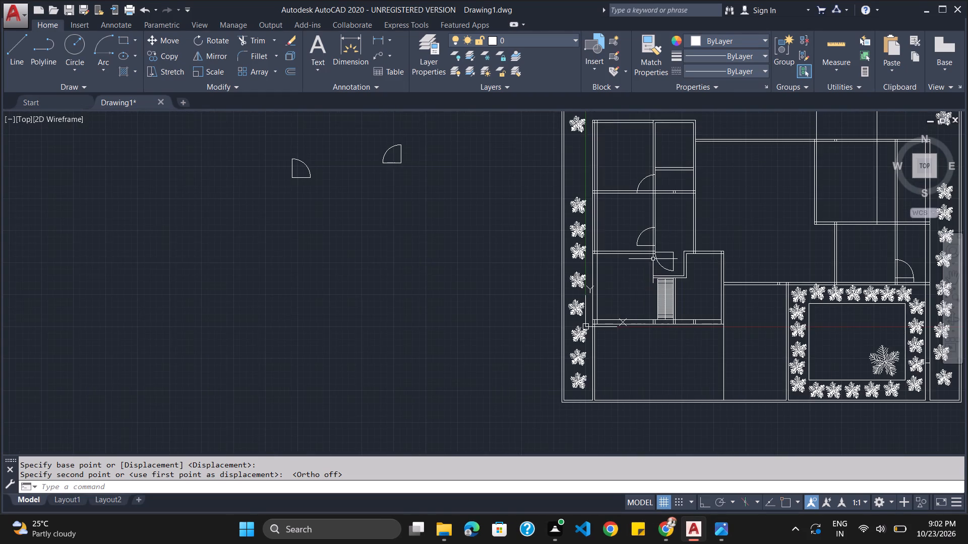
scroll(654, 259, up, 3)
scroll(654, 258, down, 1)
scroll(728, 251, up, 2)
scroll(728, 251, down, 1)
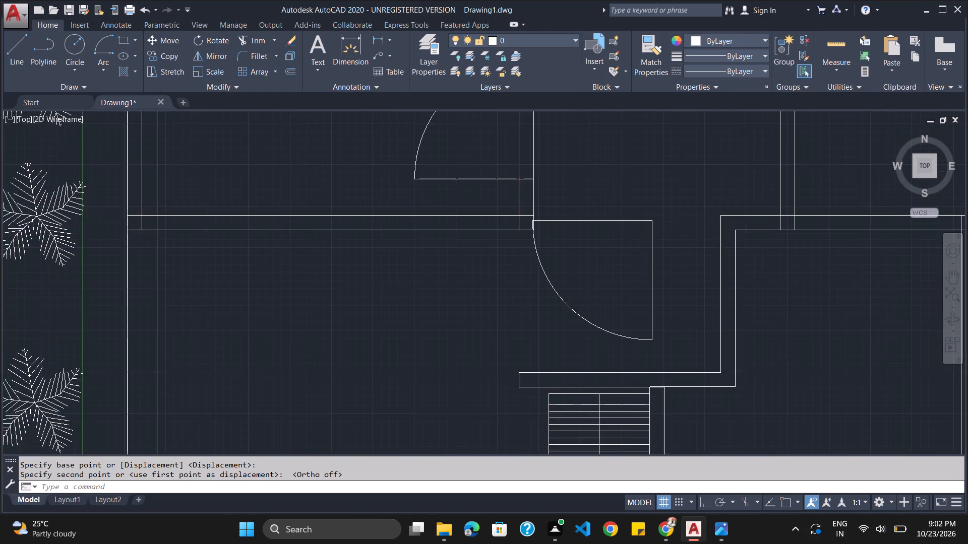
key(alt+Tab)
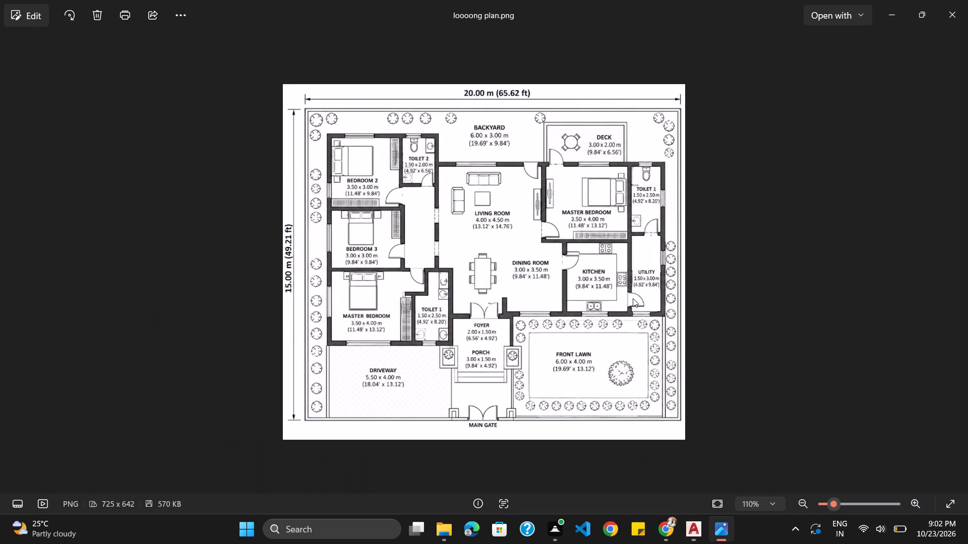
key(alt+Tab)
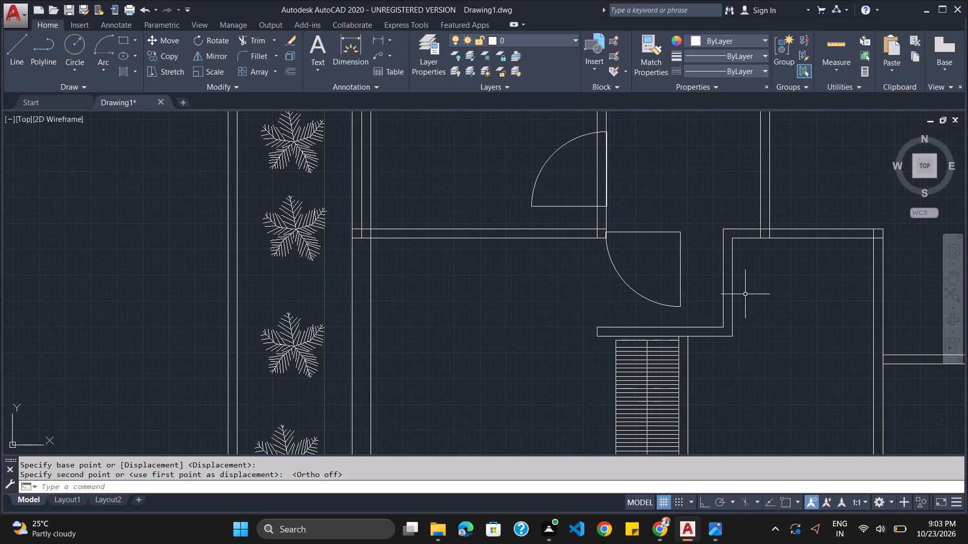
Offset the master bedroom door's vertical line through a point a short distance east, using the Through option.
click(680, 282)
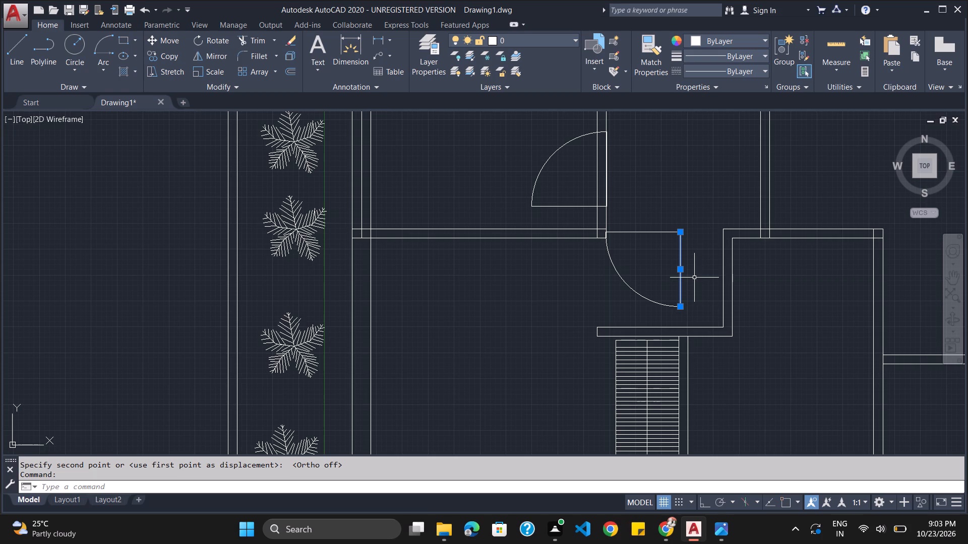
key(o)
key(Return)
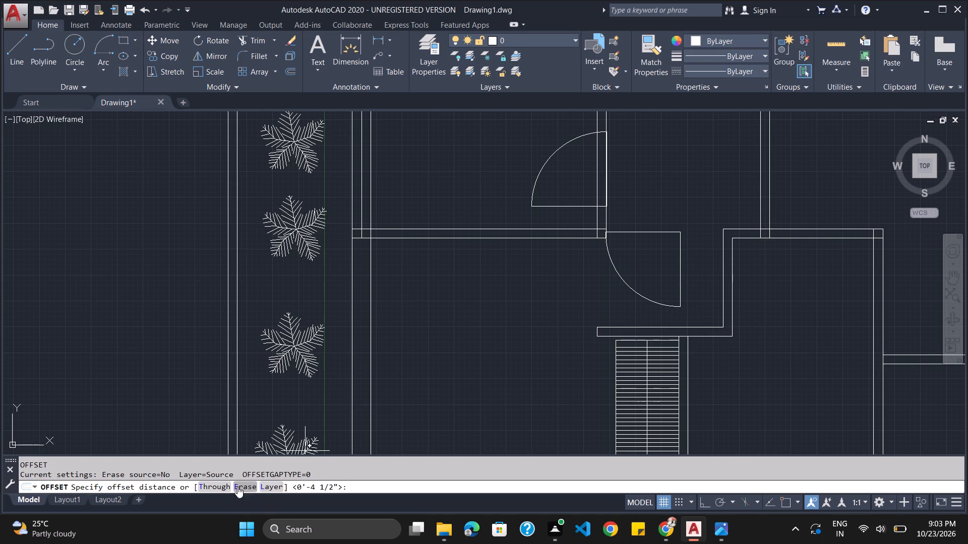
click(224, 482)
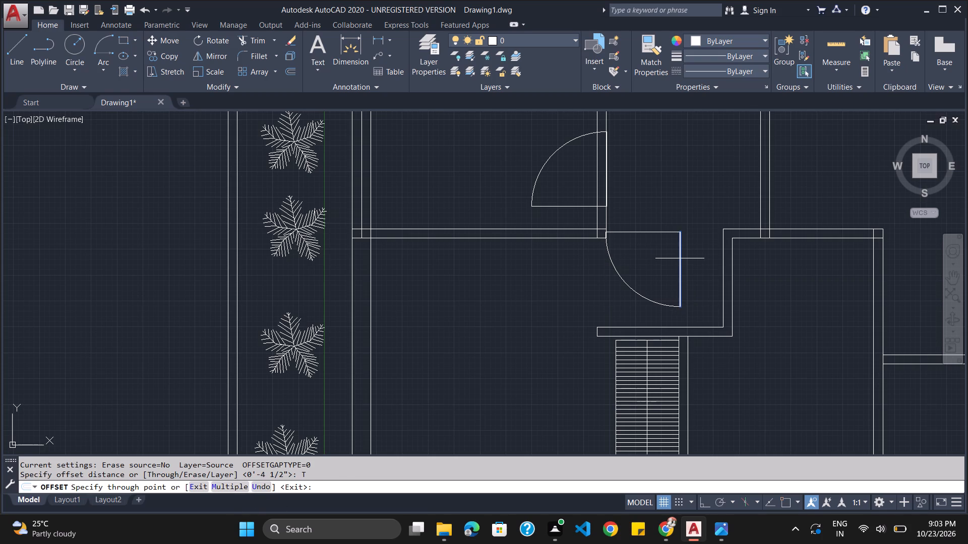
click(680, 258)
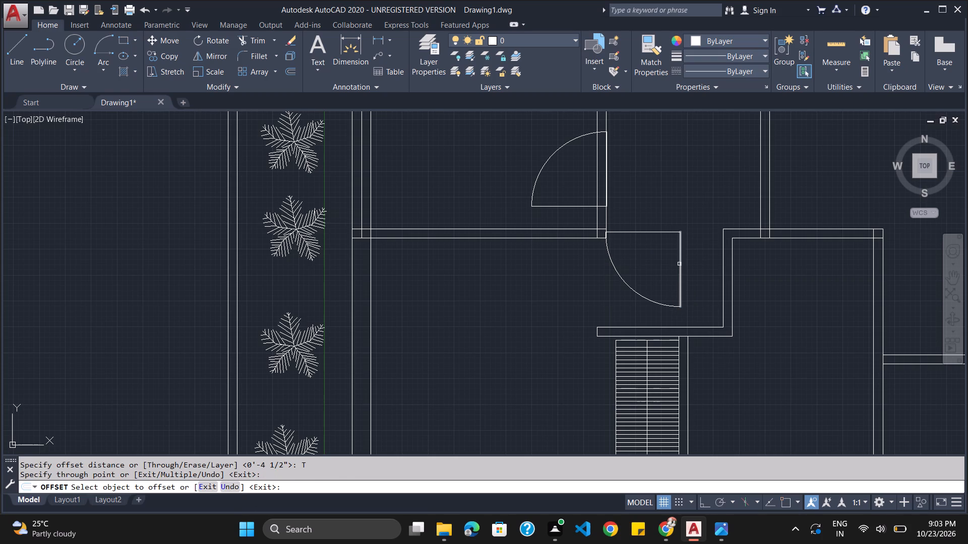
click(681, 265)
click(692, 264)
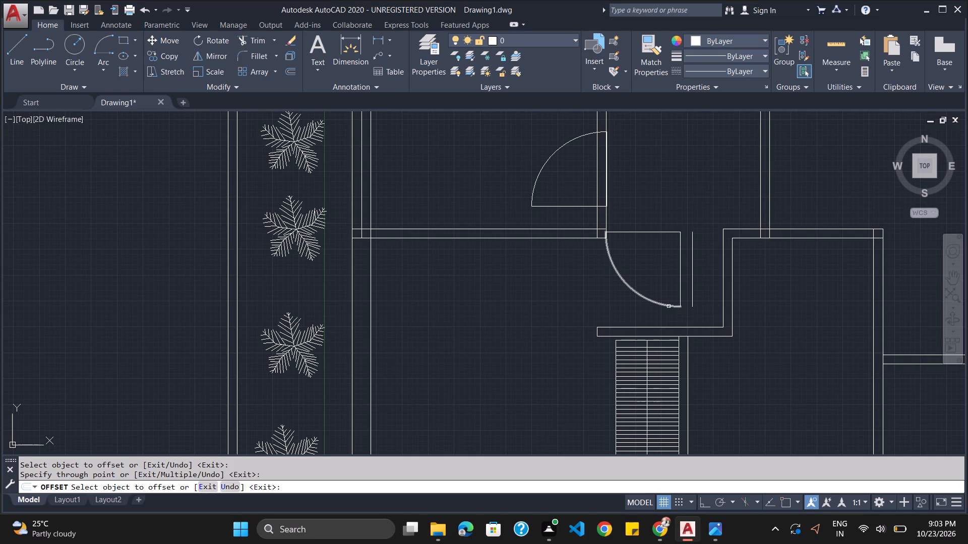
Within the Trim command, extend the door's arc to the offset line and its top line east to the adjoining toilet wall.
text(TRIM)
key(Return)
key(Return)
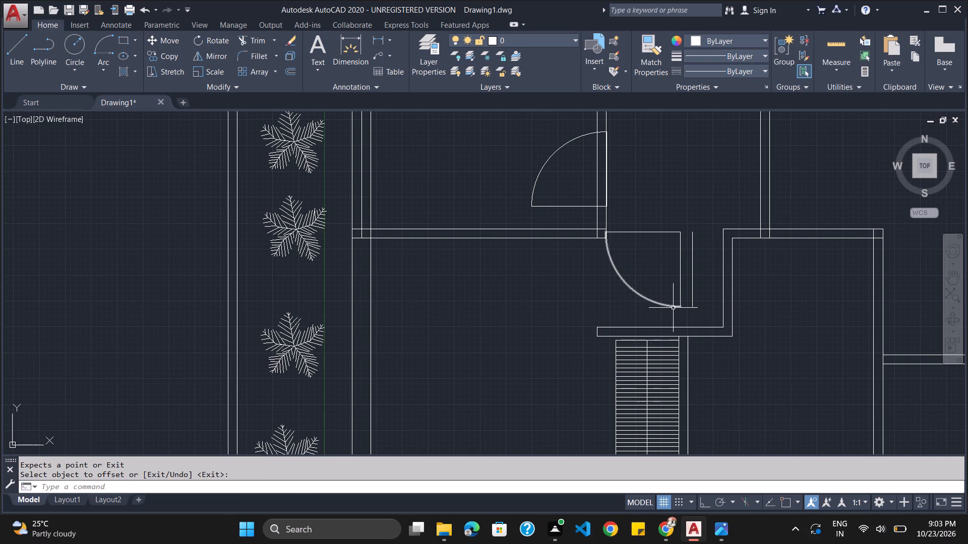
key(Escape)
text(TRIM)
key(Return)
key(Return)
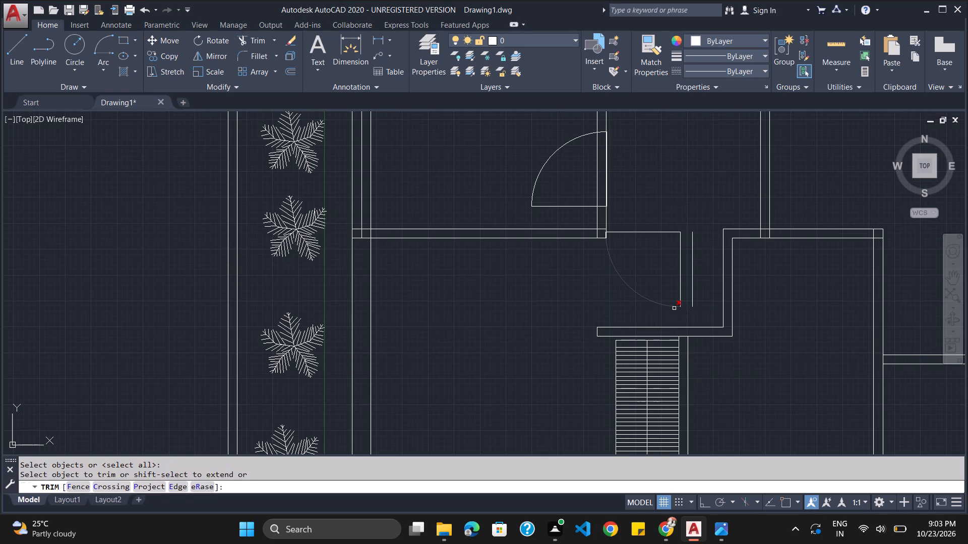
shift+click(673, 308)
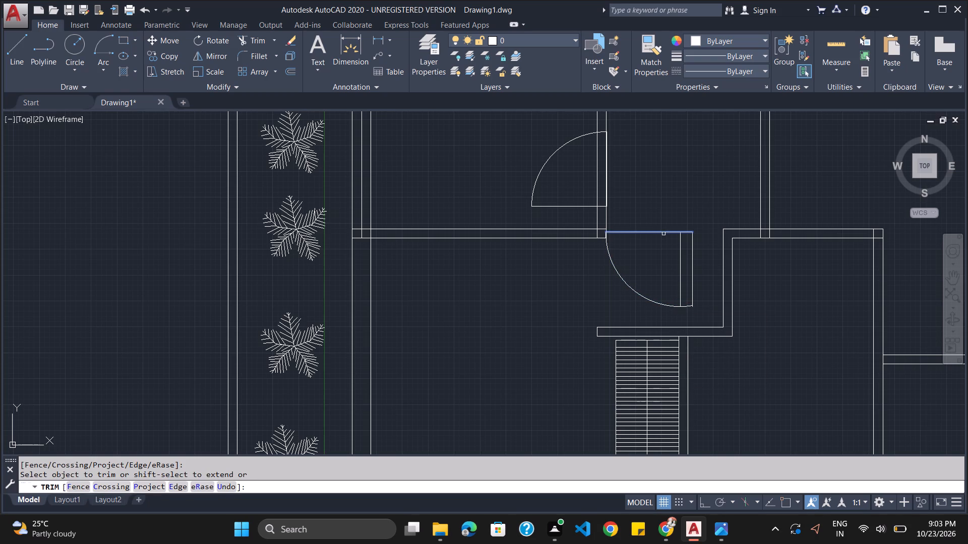
shift+click(663, 234)
key(alt+Tab)
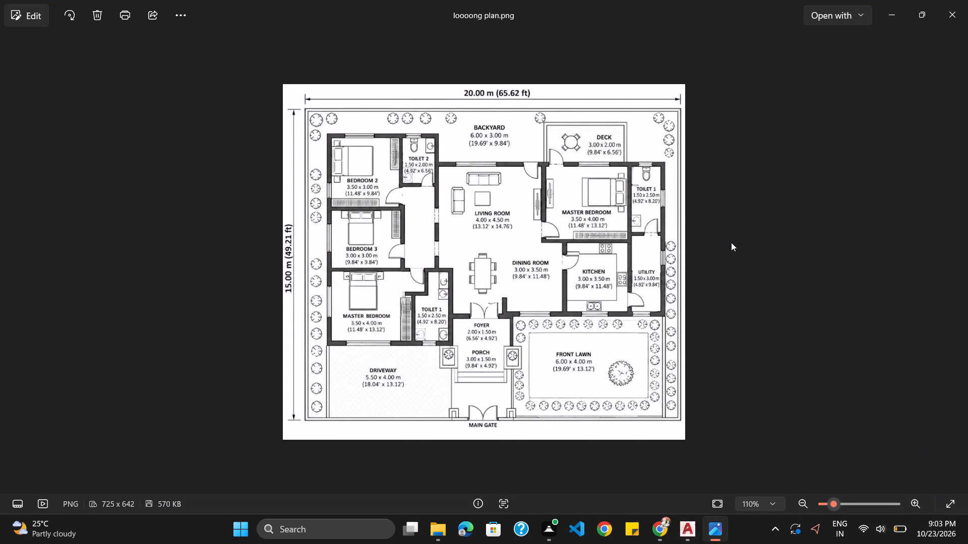
key(alt+Tab)
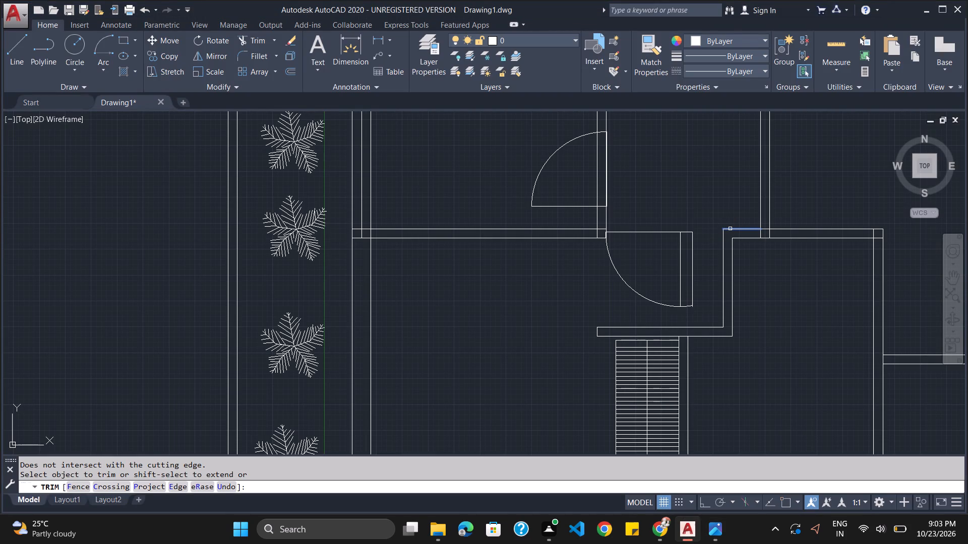
shift+click(688, 233)
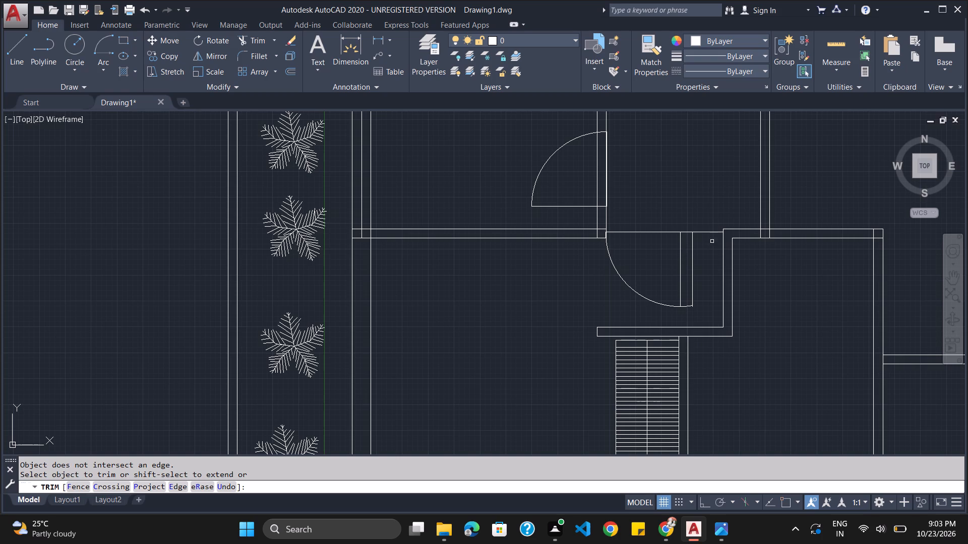
Compare the remaining doorways in the drawing with the reference plan.
key(alt+Tab)
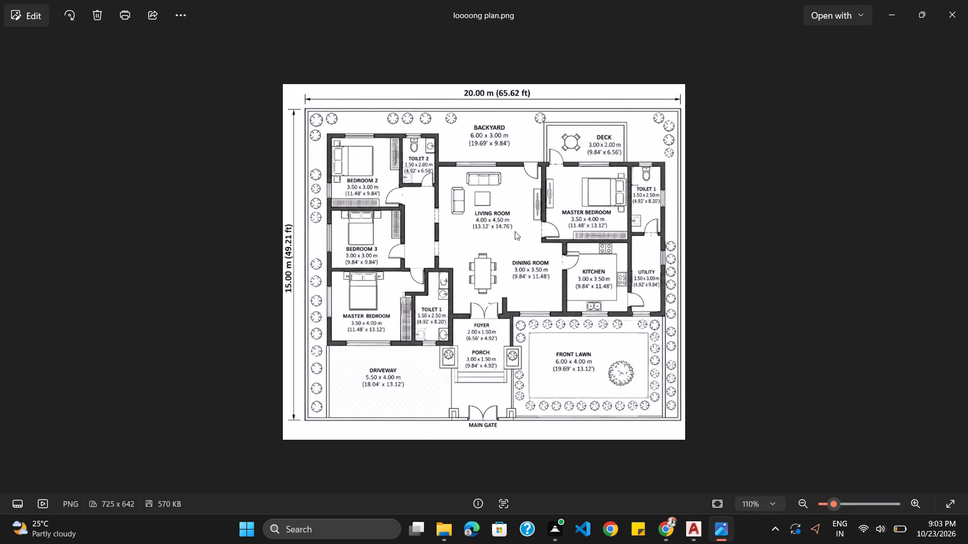
key(alt+Tab)
scroll(588, 267, down, 4)
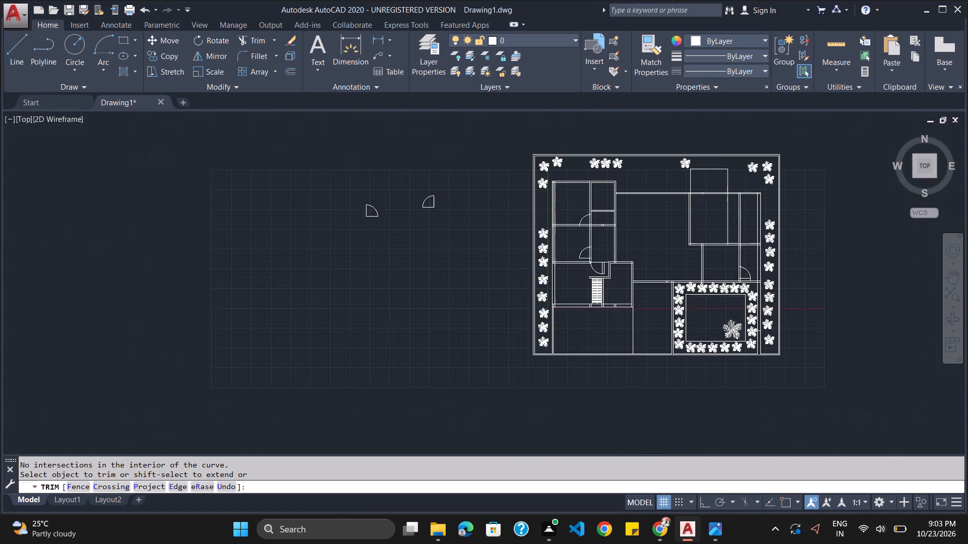
scroll(645, 351, up, 2)
key(alt+Tab)
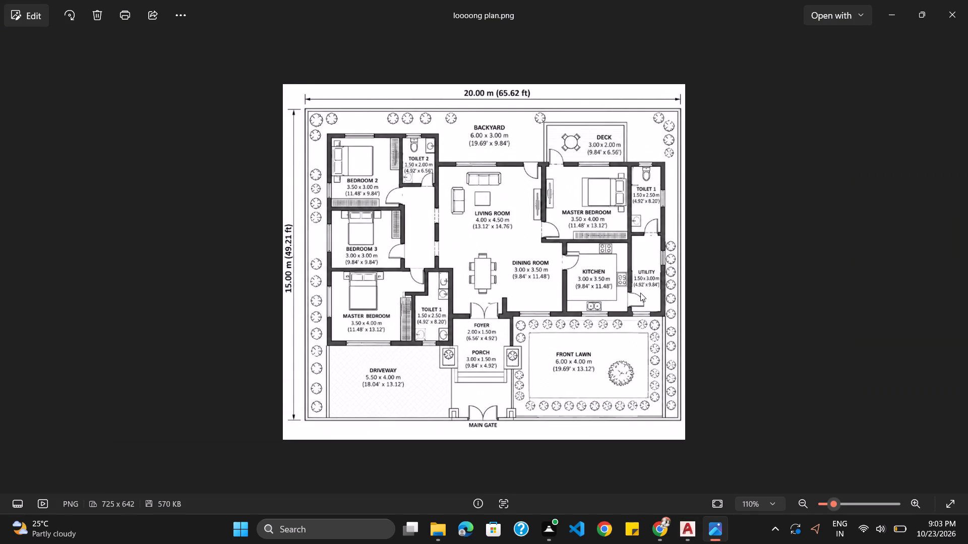
key(alt+Tab)
scroll(538, 189, down, 3)
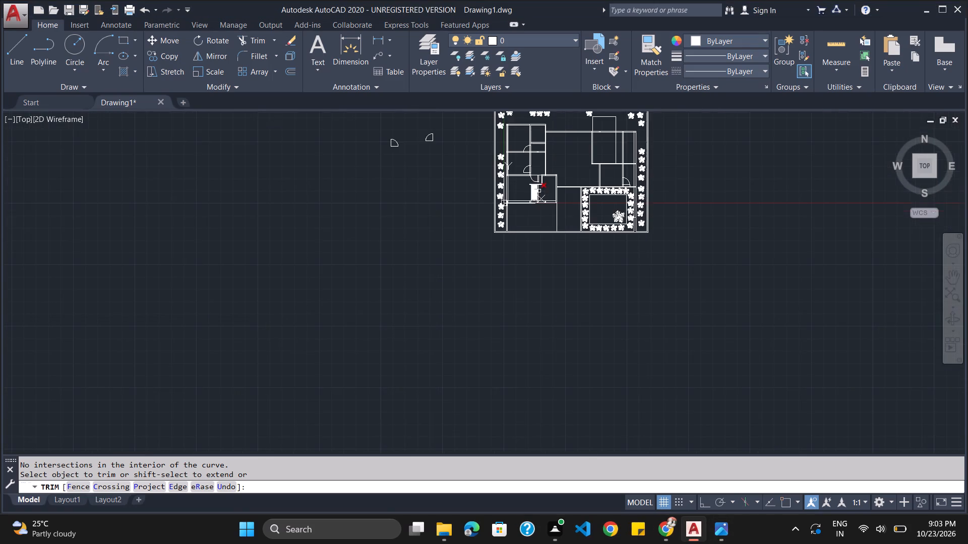
scroll(540, 183, up, 4)
scroll(472, 166, down, 5)
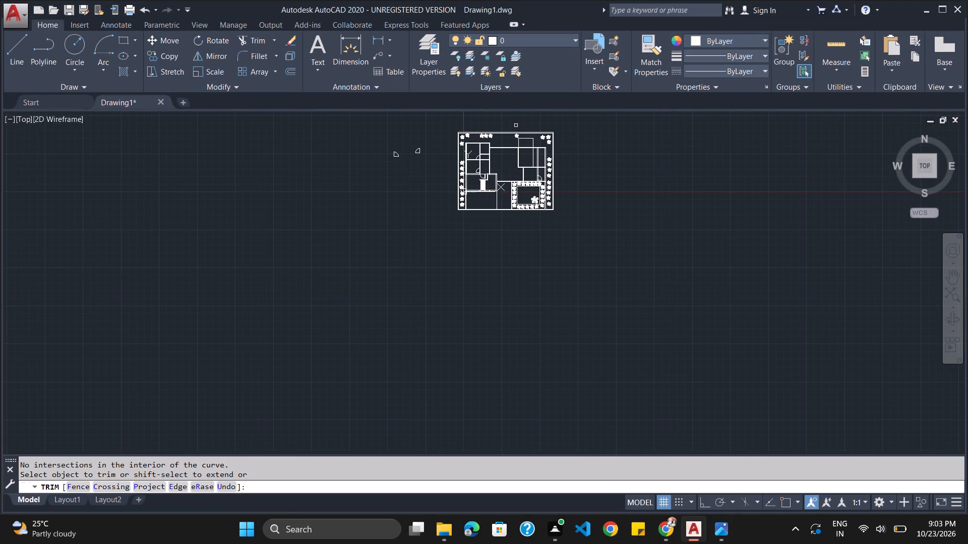
scroll(516, 124, up, 4)
scroll(422, 322, down, 4)
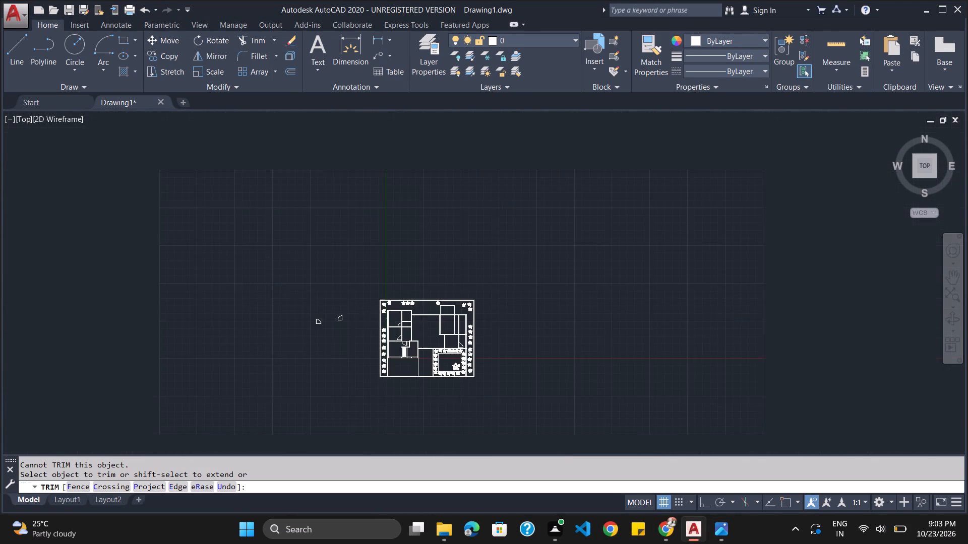
scroll(418, 374, up, 5)
scroll(338, 209, down, 3)
scroll(313, 153, up, 4)
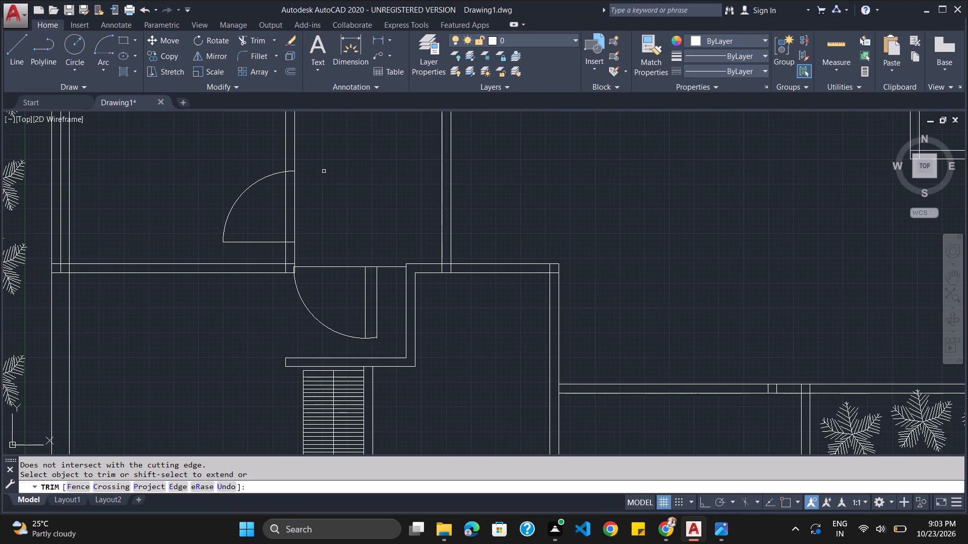
End the trimming and copy the master bedroom door's original vertical line, arc and top line to the clipboard.
click(364, 312)
key(Escape)
click(365, 313)
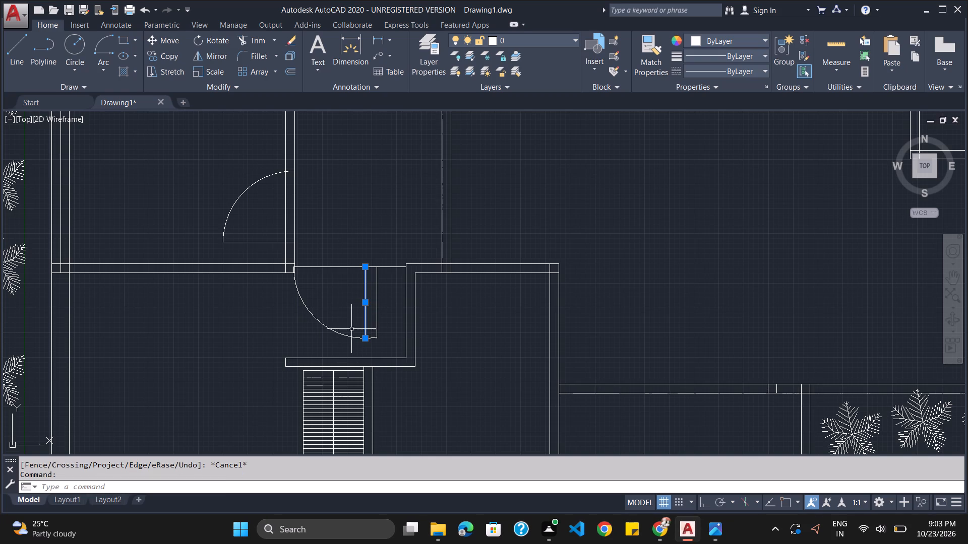
click(347, 335)
click(346, 268)
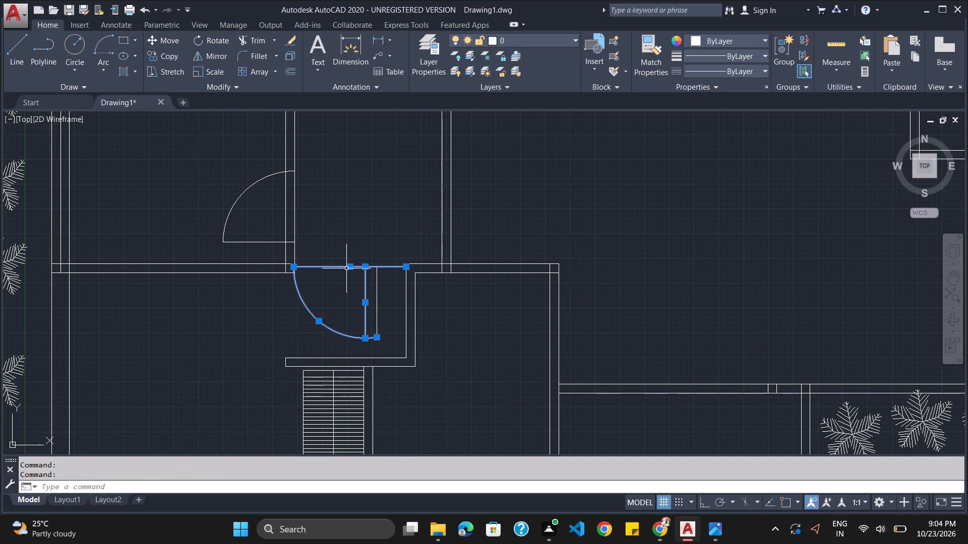
key(ctrl+c)
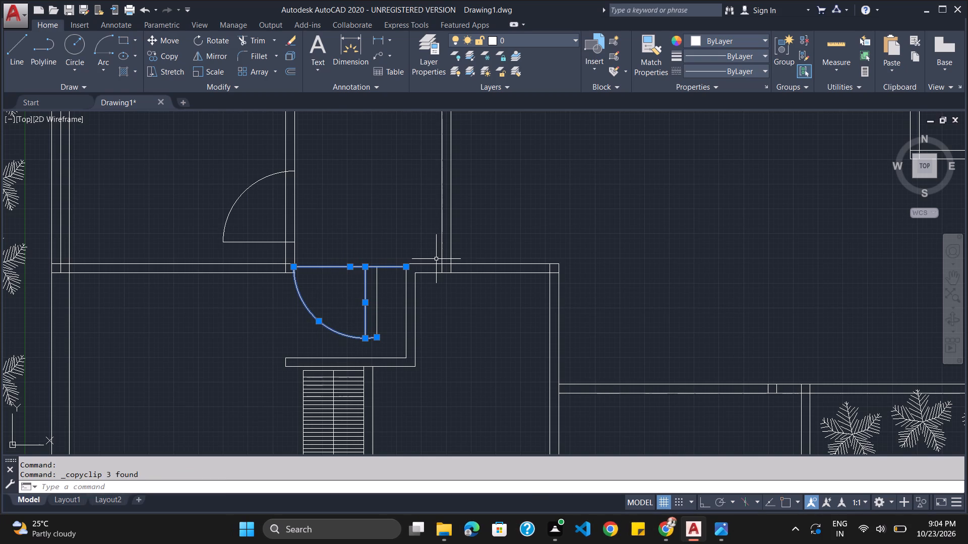
Check the reference plan and paste the copied door under the living room's north wall at its northeast corner.
key(alt+Tab)
scroll(444, 256, down, 2)
key(alt+Tab)
scroll(489, 179, down, 4)
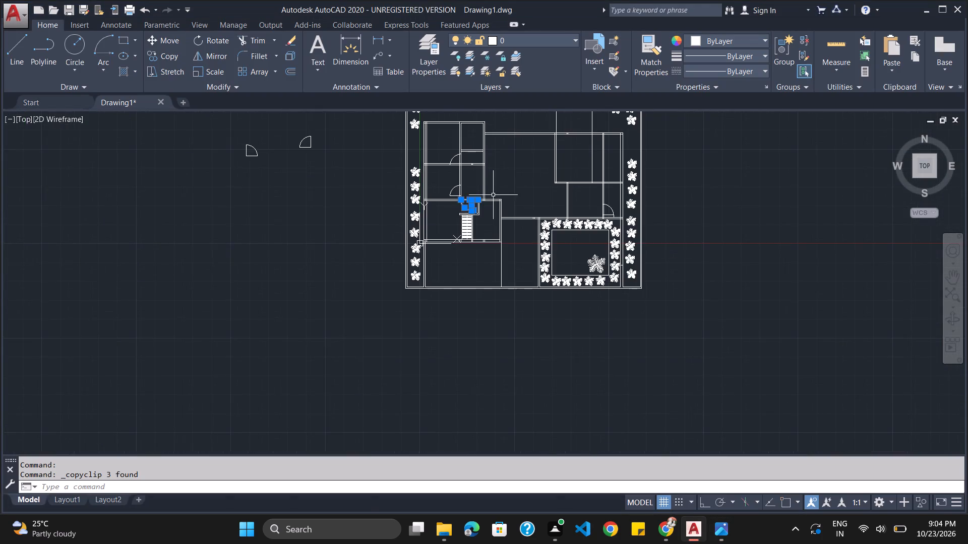
scroll(522, 176, down, 4)
scroll(525, 168, up, 6)
scroll(516, 213, up, 2)
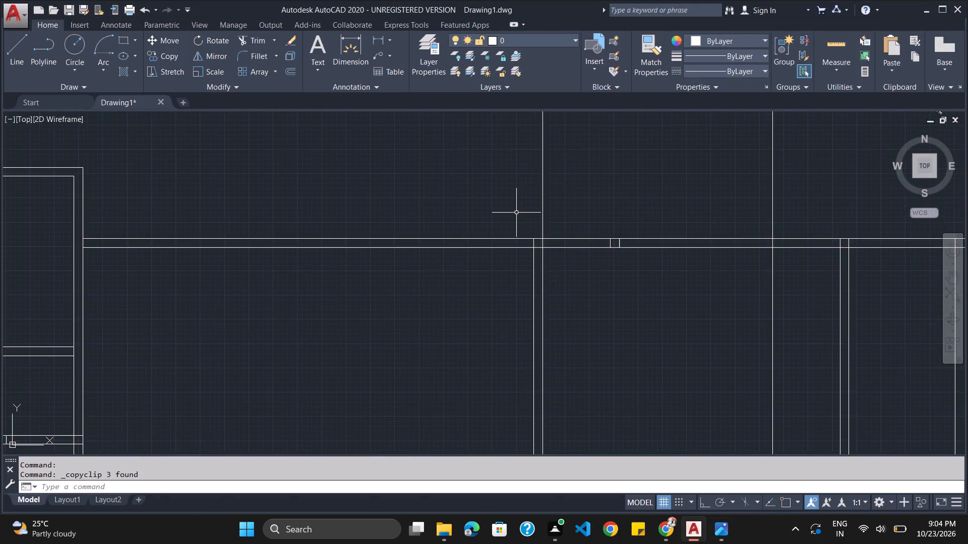
scroll(516, 215, down, 1)
key(alt+Tab)
key(alt+Tab)
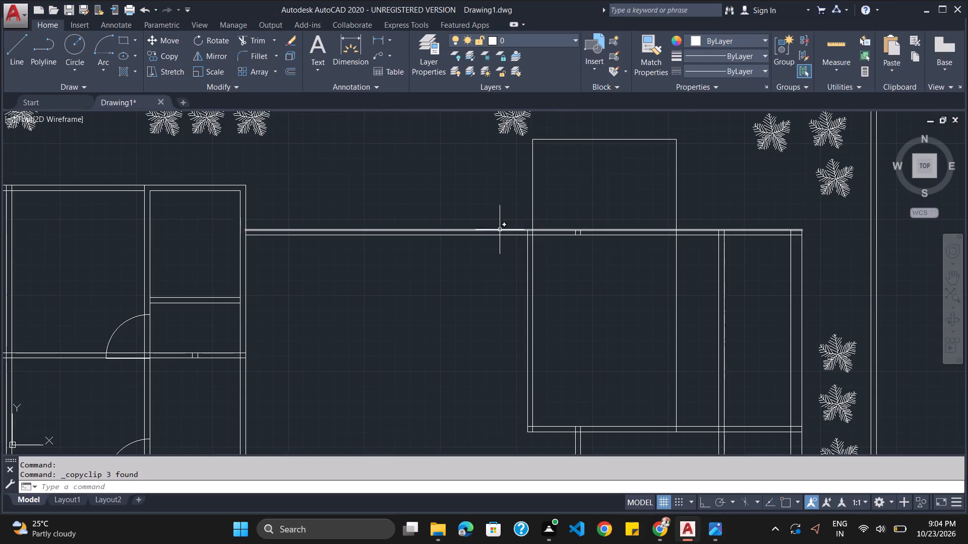
key(ctrl+v)
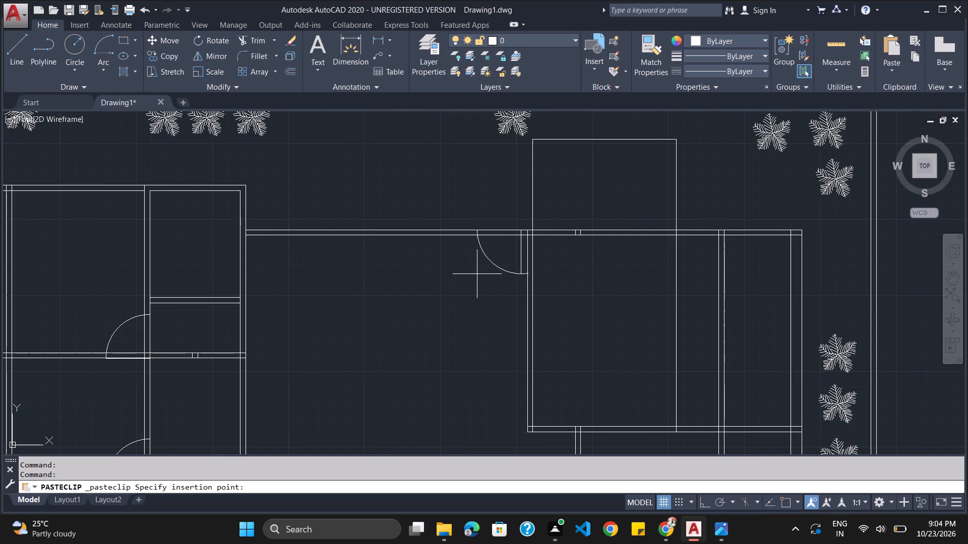
click(477, 274)
scroll(471, 184, down, 3)
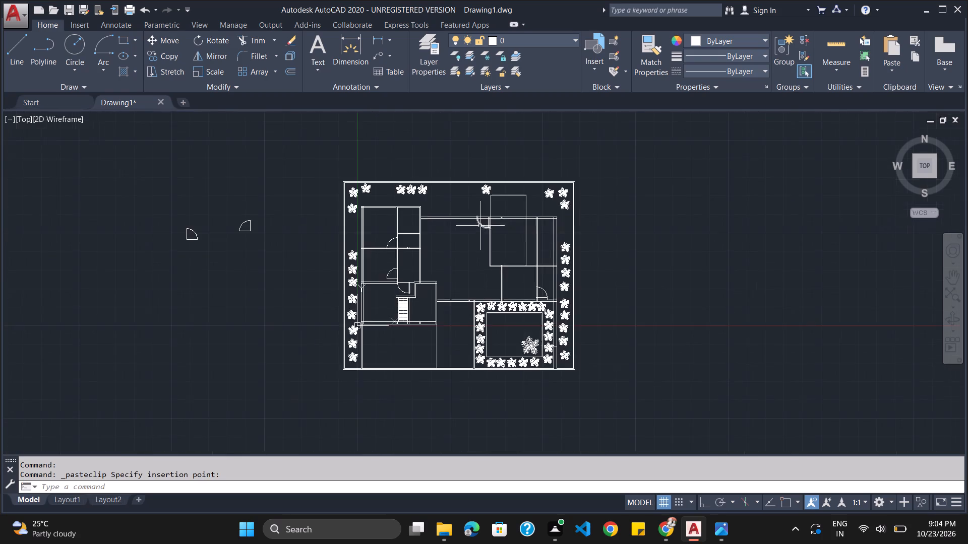
Compare the drawing with the reference plan to find the next doorway that needs a door.
scroll(481, 233, up, 5)
scroll(482, 236, down, 4)
key(alt+Tab)
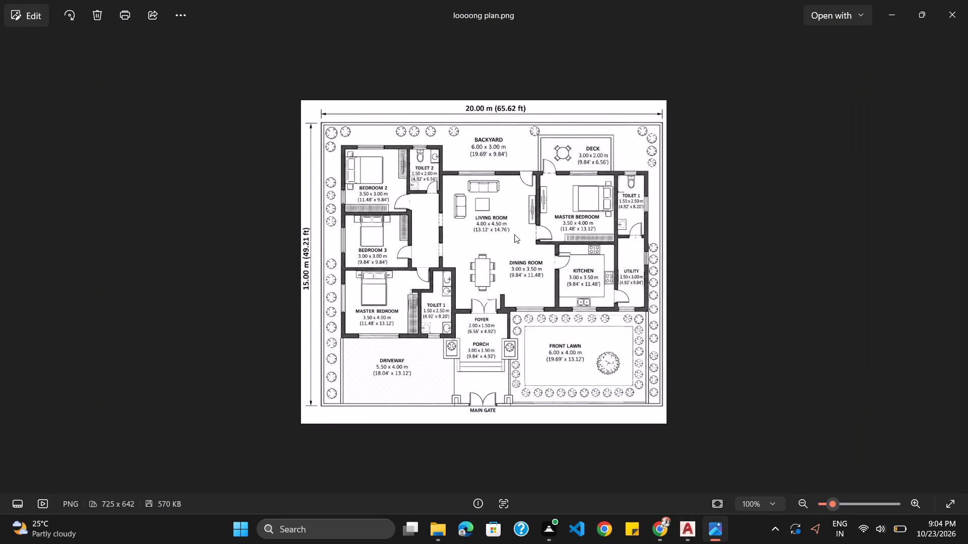
key(alt+Tab)
key(alt+Tab)
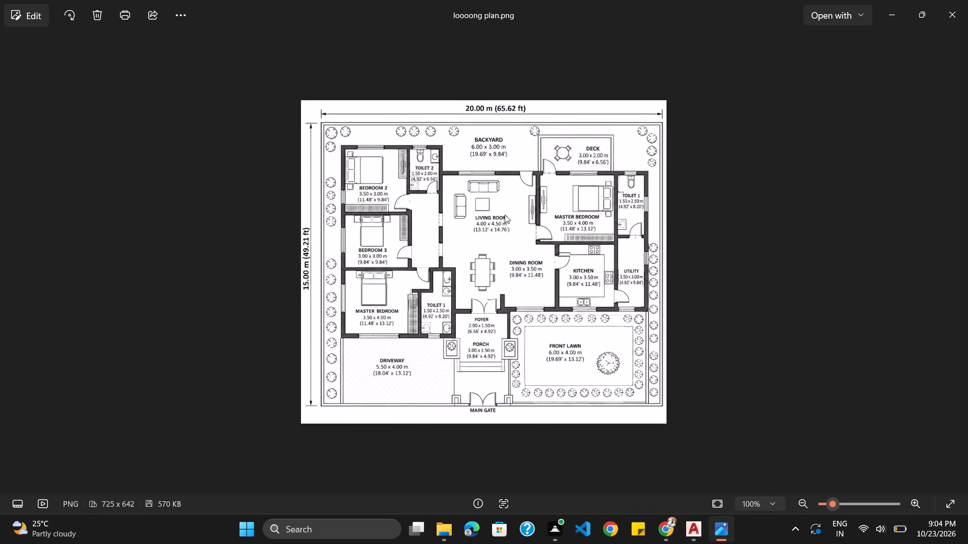
key(alt+Tab)
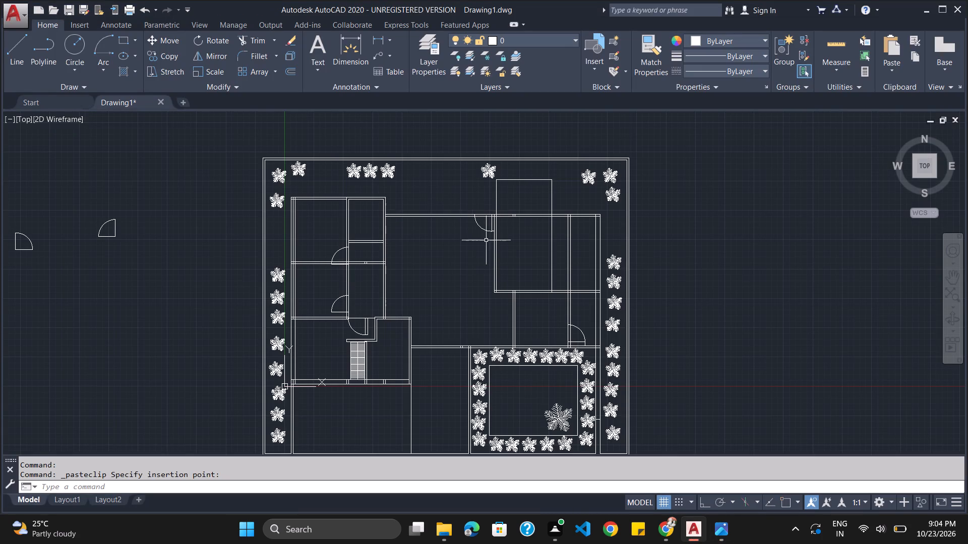
key(alt+Tab)
key(alt+Tab)
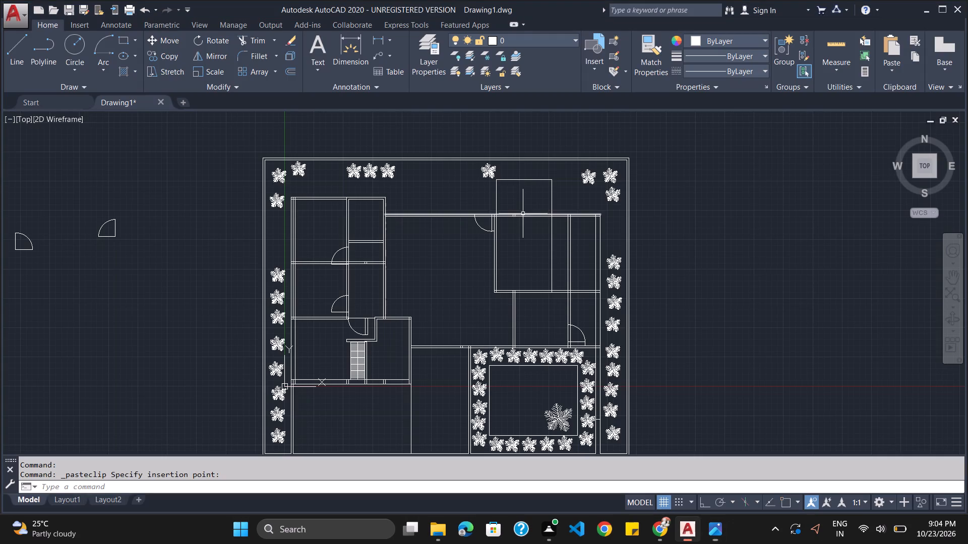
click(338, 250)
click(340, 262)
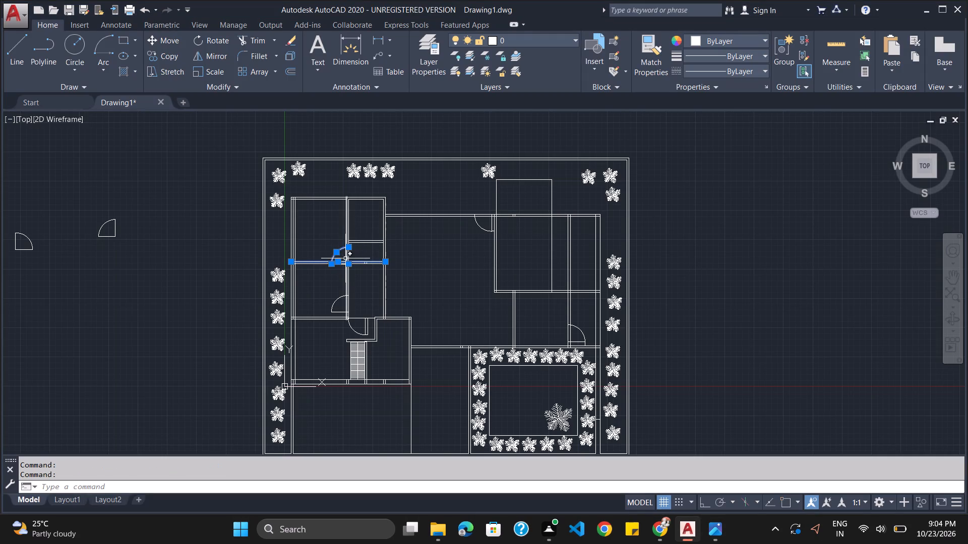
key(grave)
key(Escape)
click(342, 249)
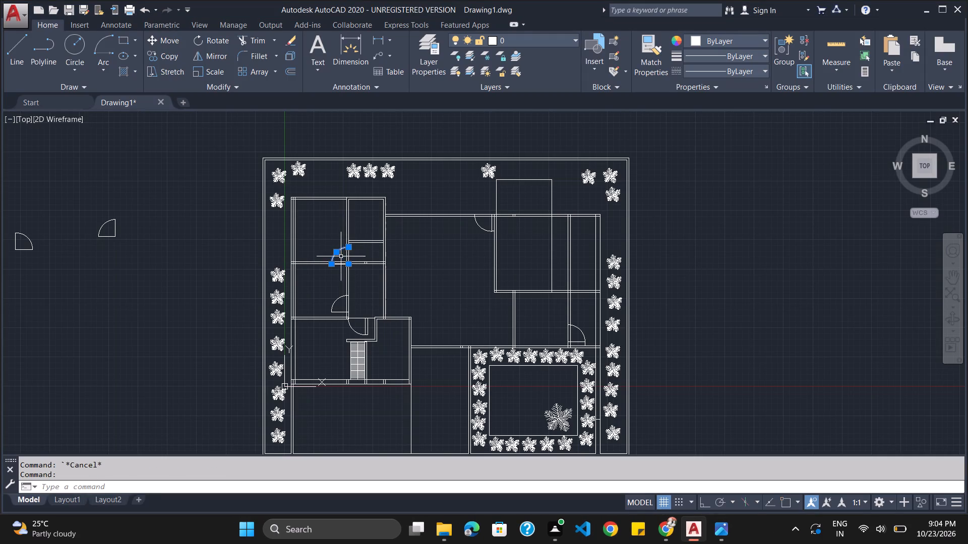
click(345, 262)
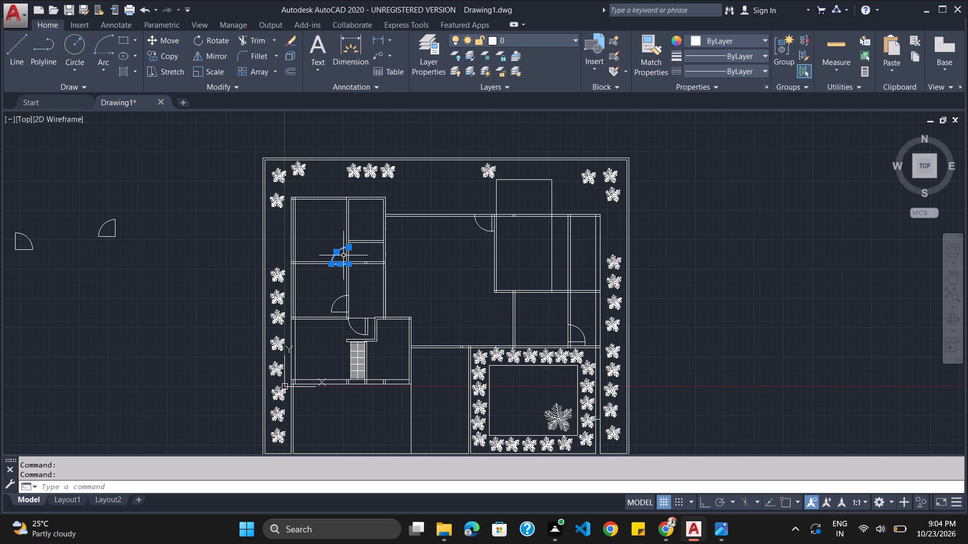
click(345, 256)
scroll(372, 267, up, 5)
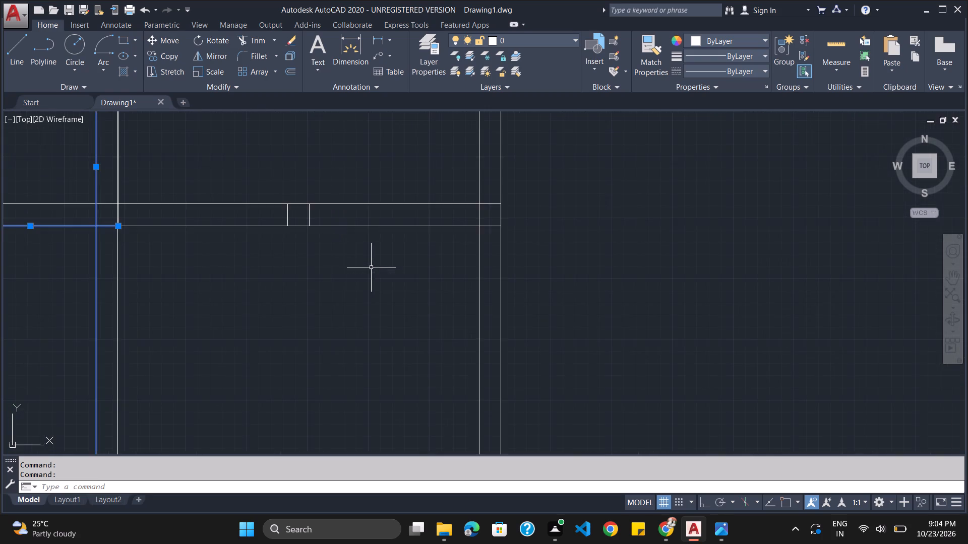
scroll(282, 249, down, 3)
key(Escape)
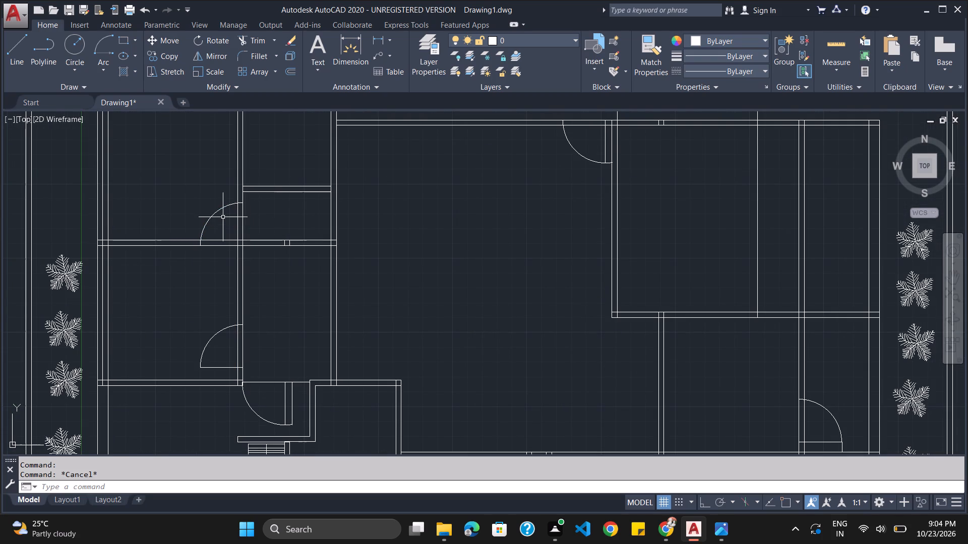
Copy the Bedroom 2 door's arc, bottom line and vertical line to the clipboard.
click(219, 210)
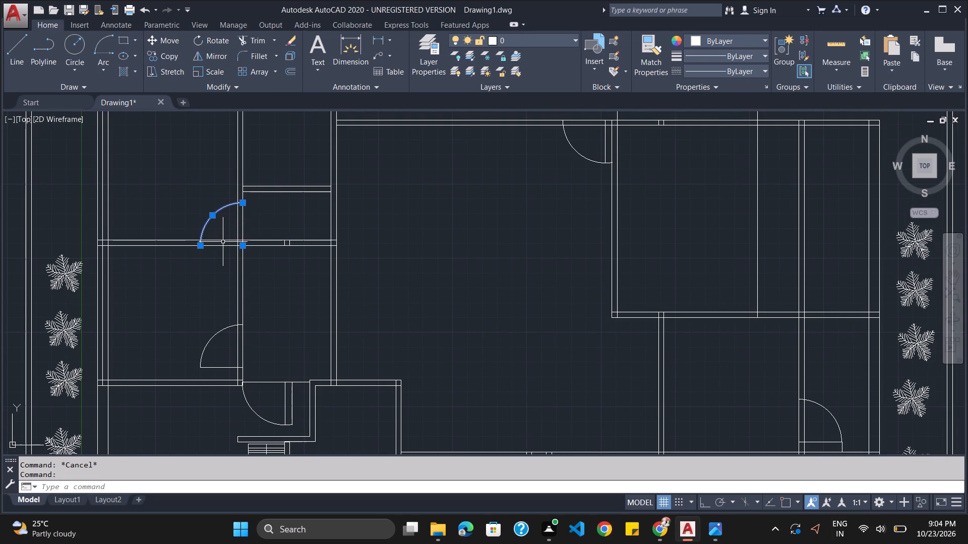
click(221, 245)
click(244, 224)
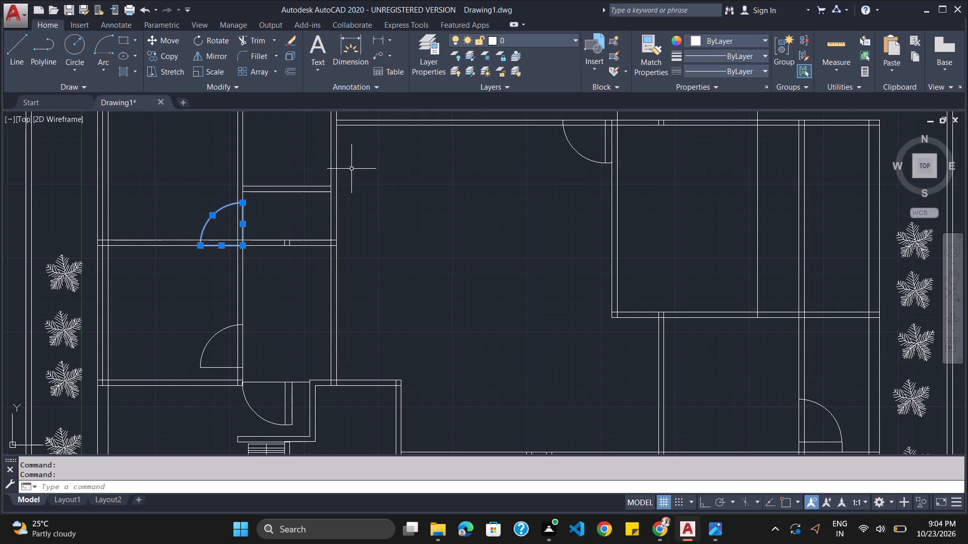
key(ctrl+c)
Paste the copied door inside the deck, just north of the master bedroom wall, checking its location against the reference plan.
scroll(224, 262, down, 5)
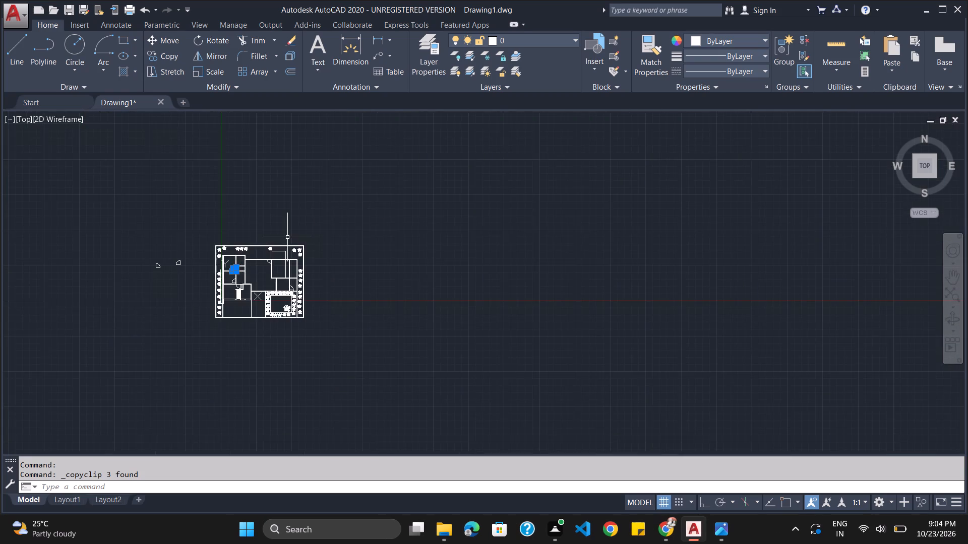
scroll(287, 237, up, 5)
scroll(222, 339, down, 3)
scroll(218, 377, up, 3)
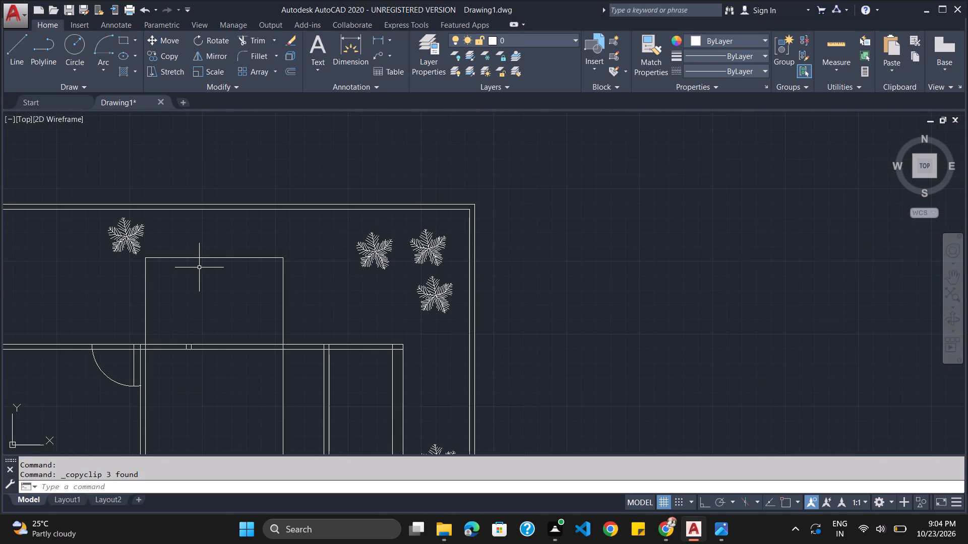
key(ctrl+v)
key(alt+Tab)
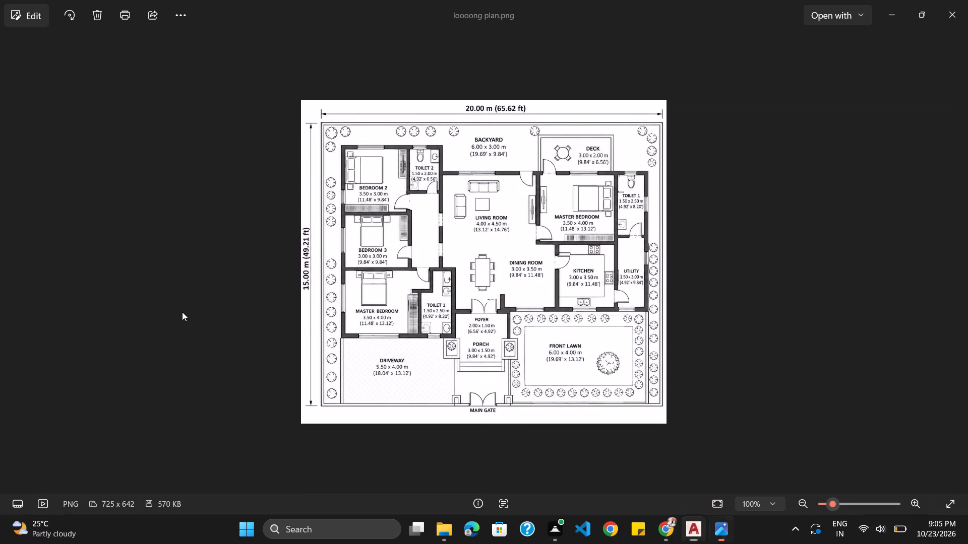
key(alt+Tab)
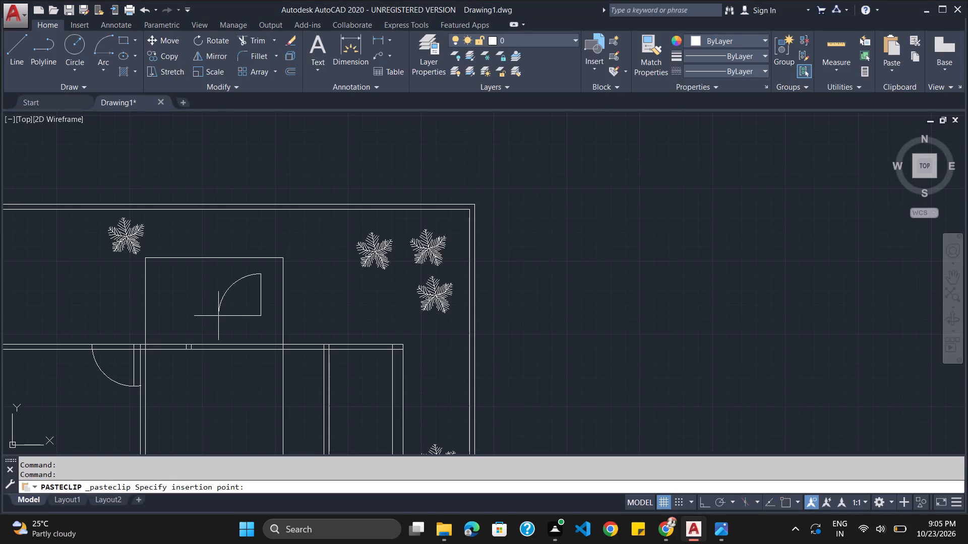
click(214, 321)
Mirror the pasted door about a vertical line through the arc's west end with Ortho on, erasing the source objects.
click(245, 278)
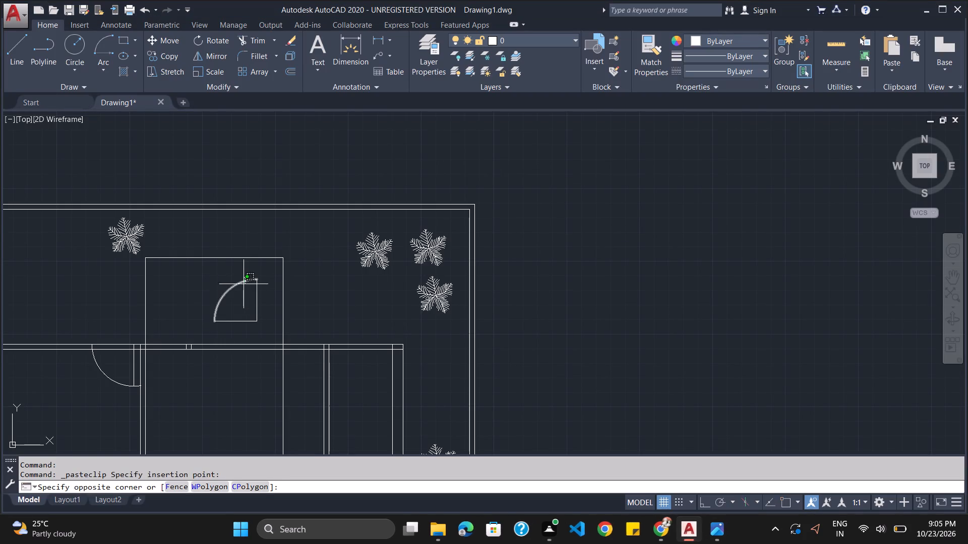
click(244, 284)
click(255, 299)
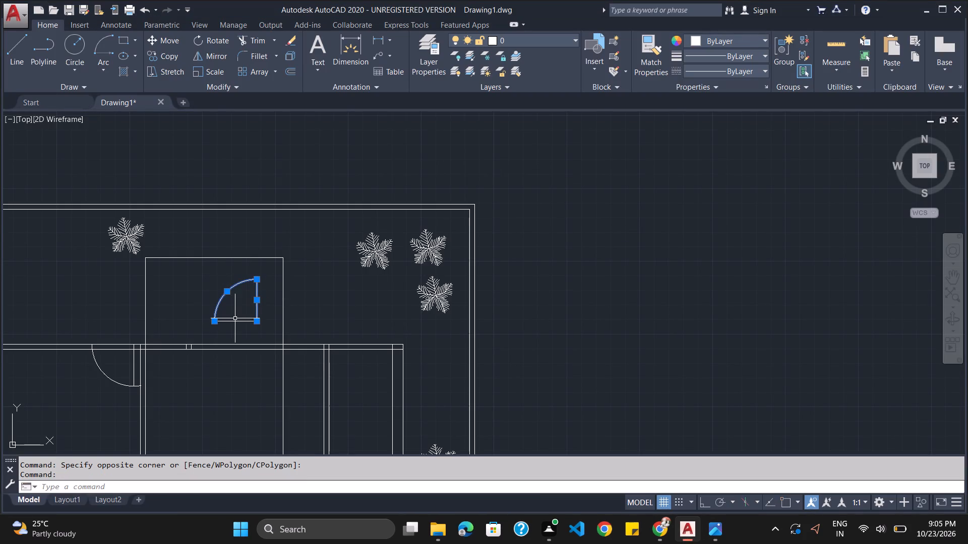
click(237, 321)
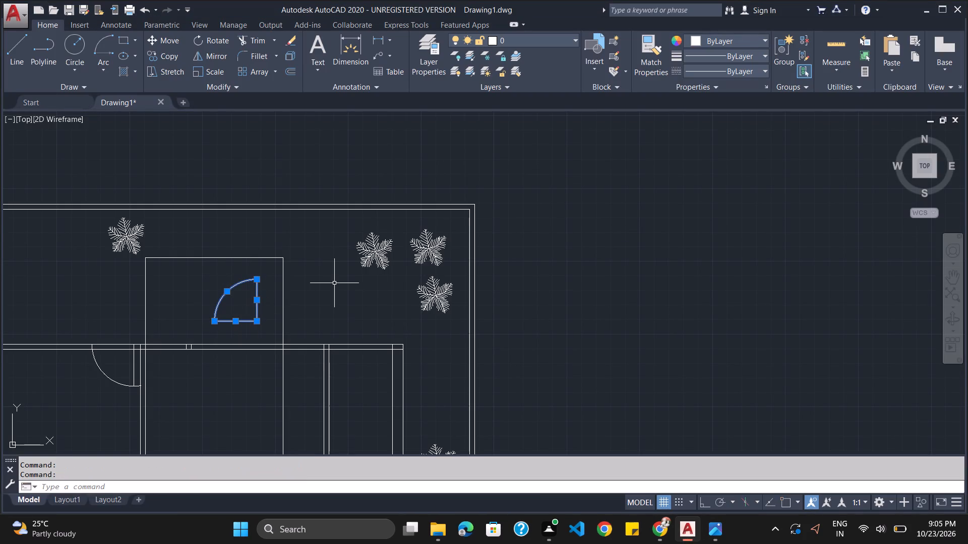
text(MI)
text(RR)
key(Return)
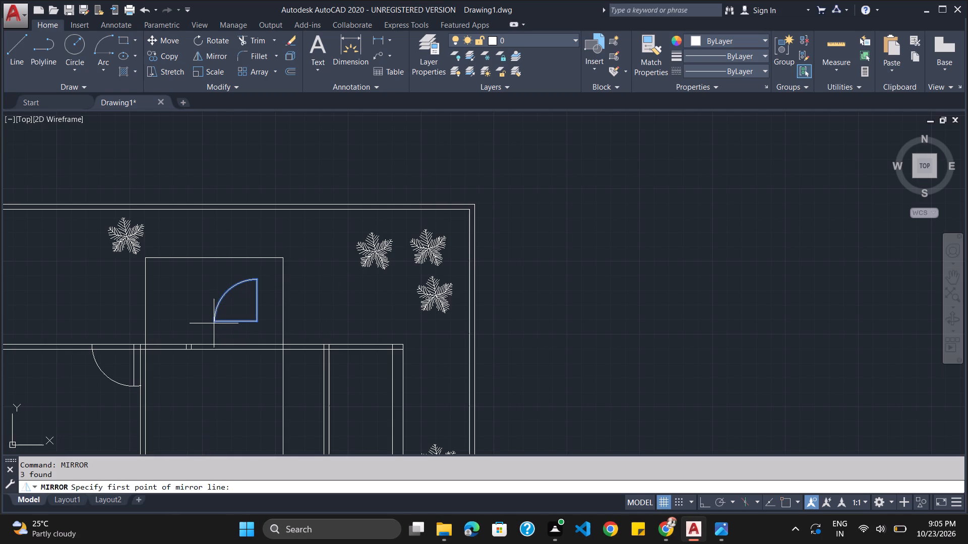
click(213, 322)
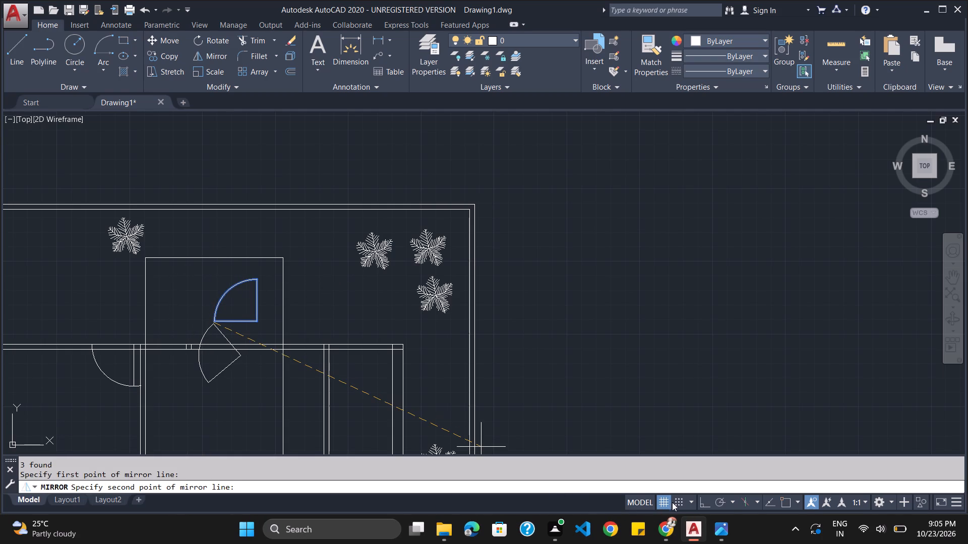
click(699, 504)
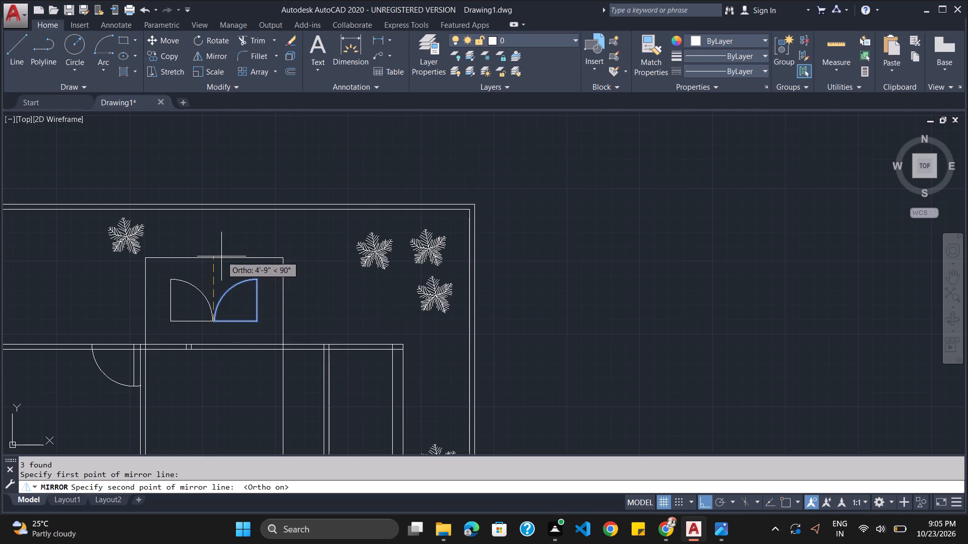
click(222, 259)
click(179, 489)
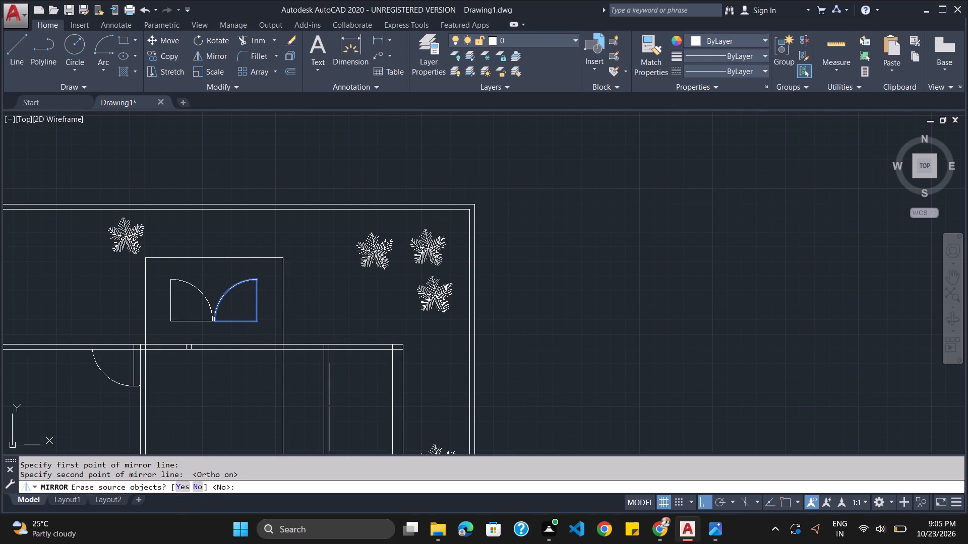
Move the mirrored door, with Ortho off, to the deck's southwest corner so its bottom line lies along the master bedroom's north wall.
click(171, 302)
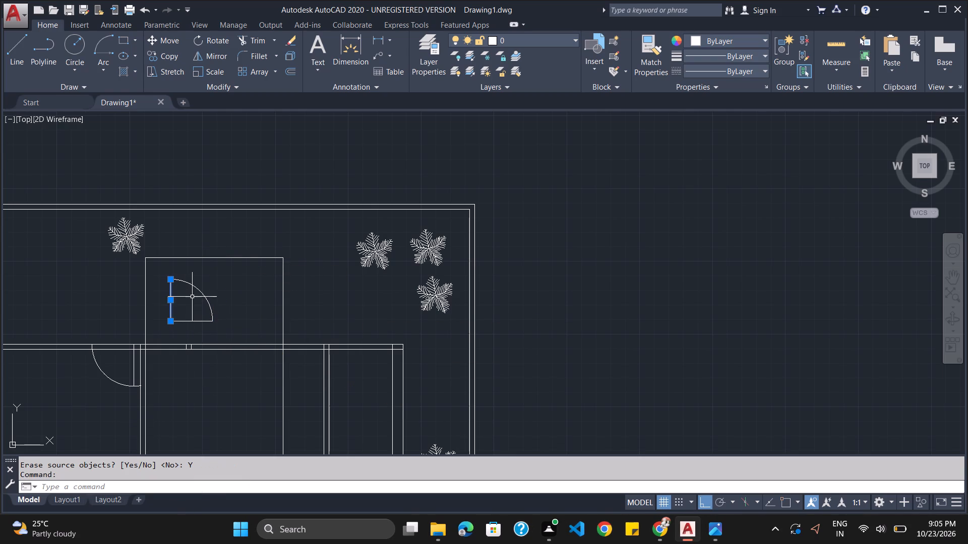
click(197, 289)
click(192, 321)
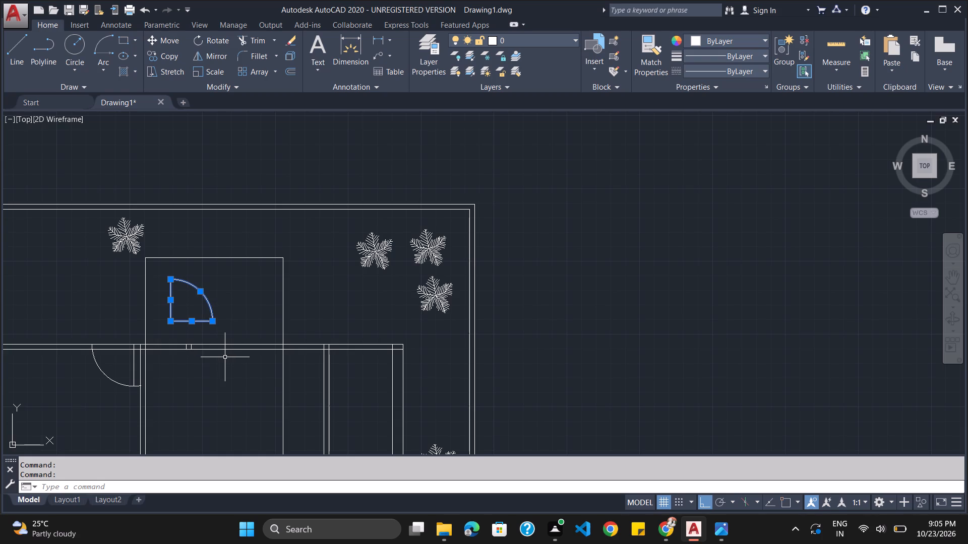
key(m)
key(Return)
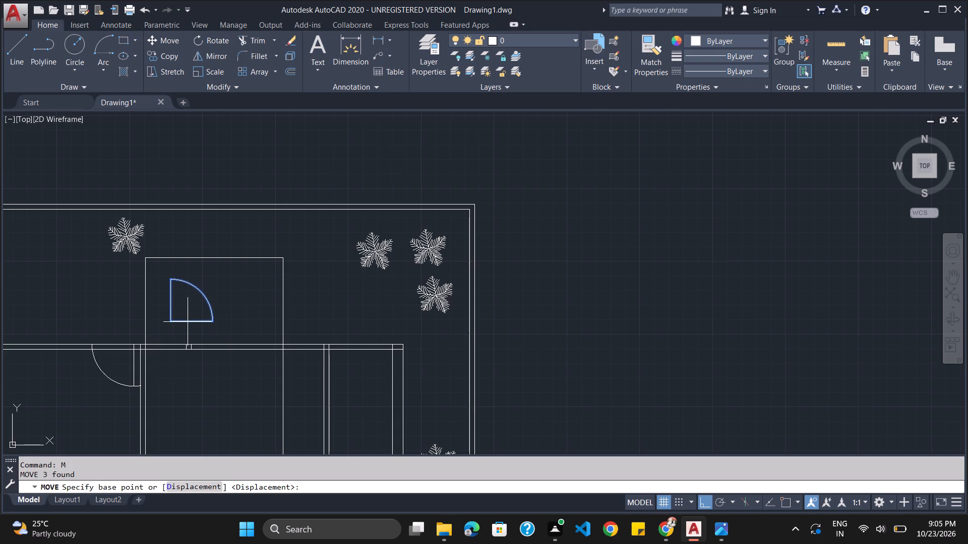
drag(190, 309, 186, 318)
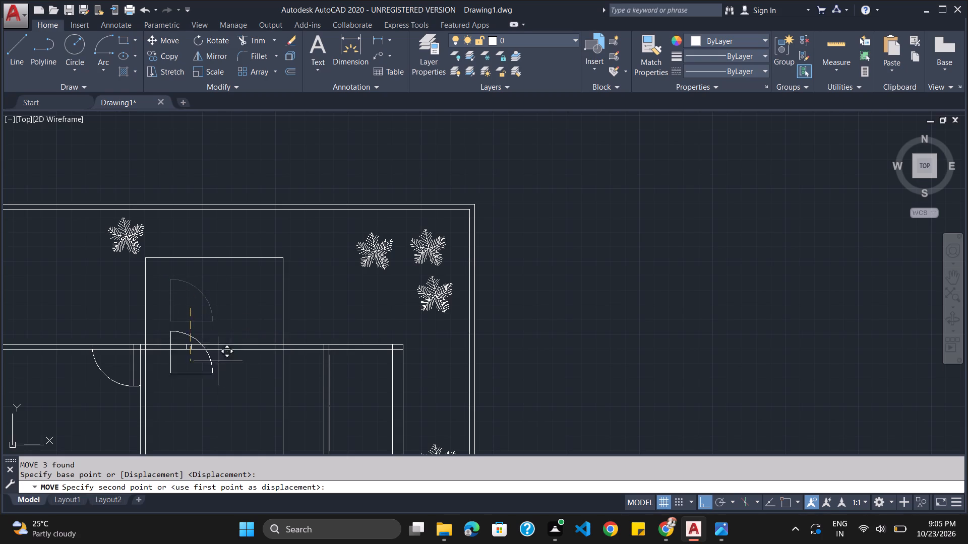
click(699, 500)
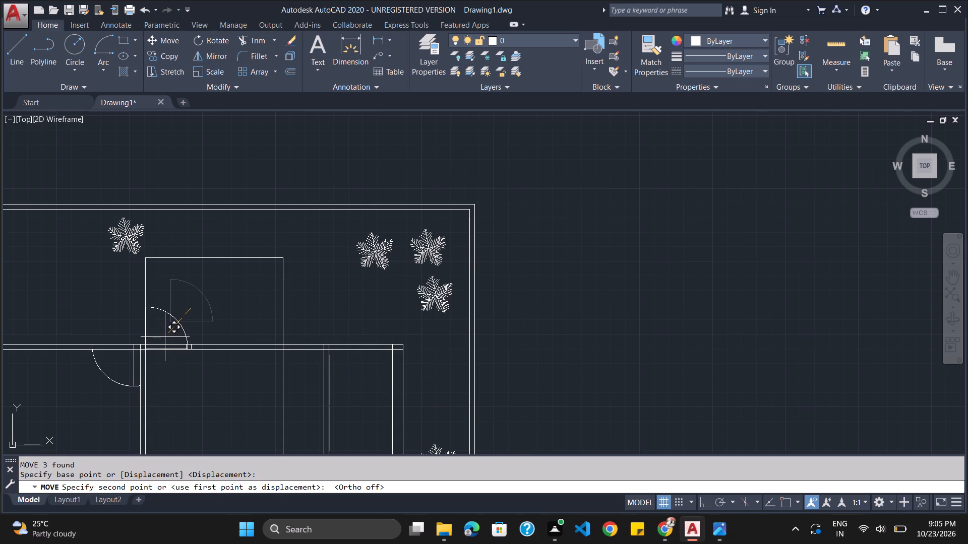
click(165, 337)
Compare the doorways around the master bedroom in the reference plan with the drawing.
key(alt+Tab)
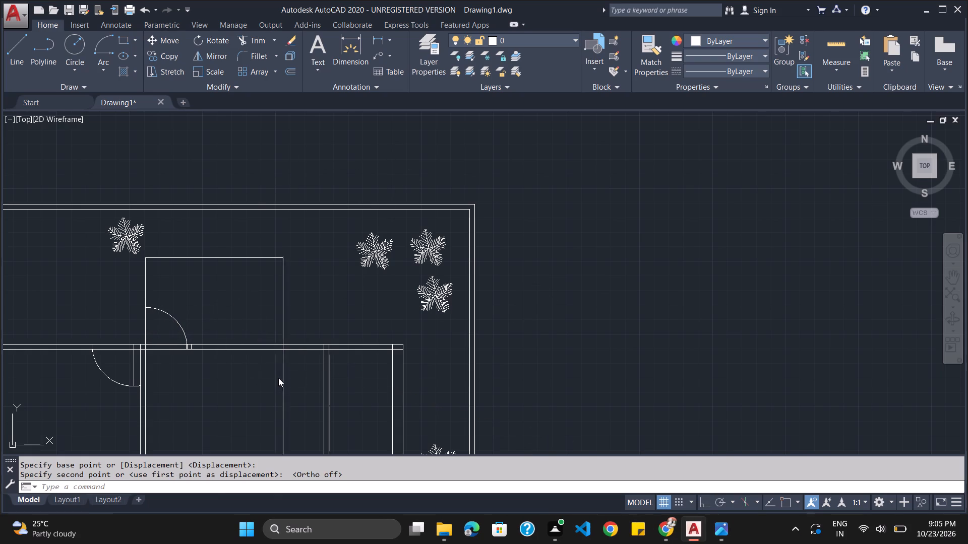
key(alt+Tab)
scroll(272, 343, down, 5)
scroll(226, 423, up, 3)
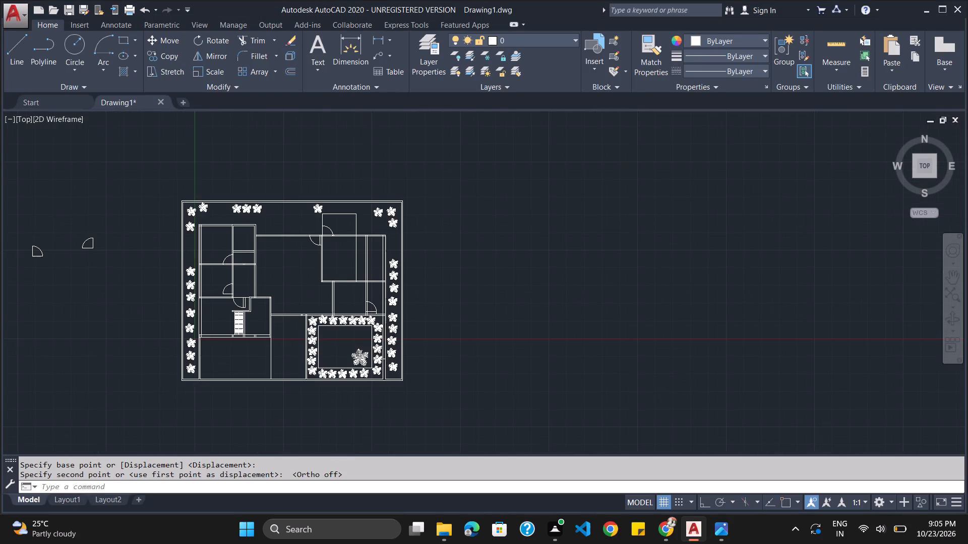
key(alt+Tab)
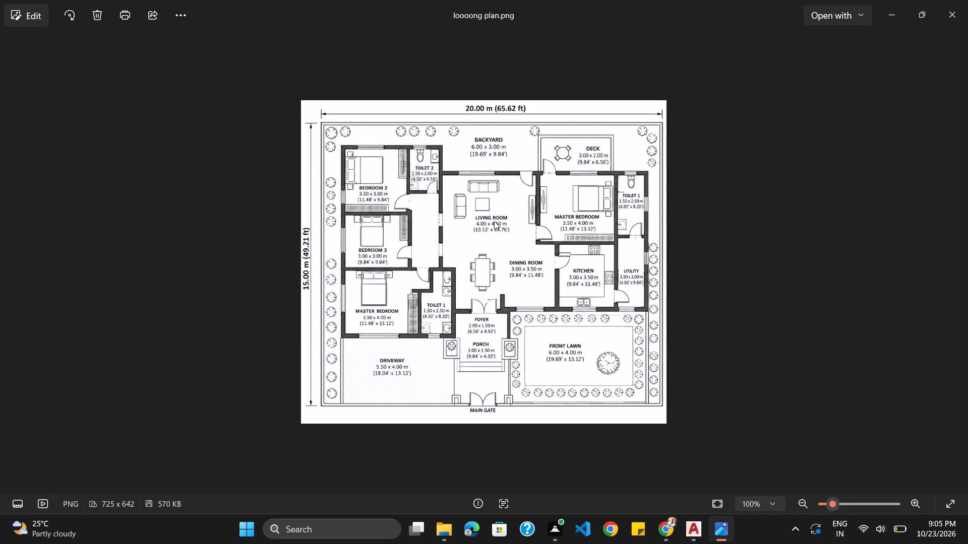
key(alt+Tab)
scroll(494, 219, down, 1)
scroll(510, 150, up, 1)
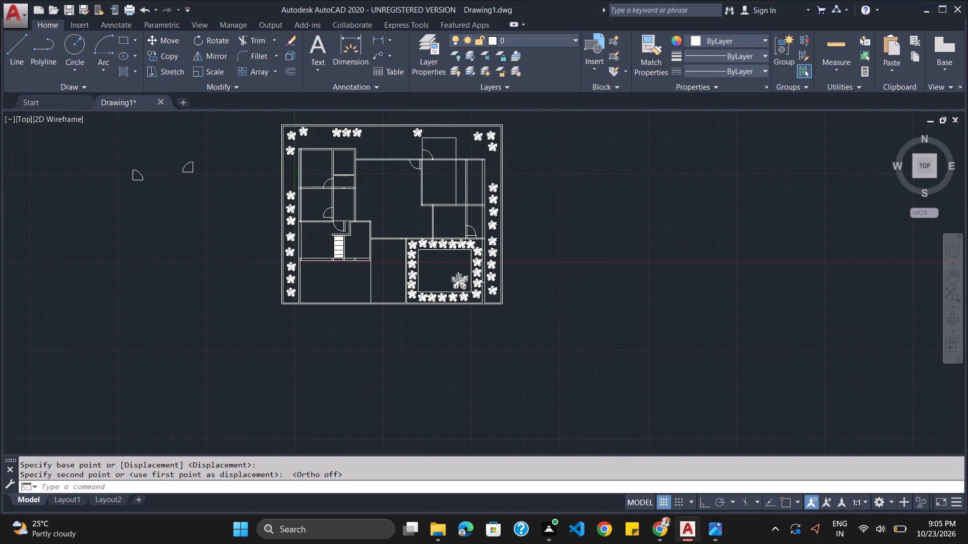
scroll(510, 150, up, 1)
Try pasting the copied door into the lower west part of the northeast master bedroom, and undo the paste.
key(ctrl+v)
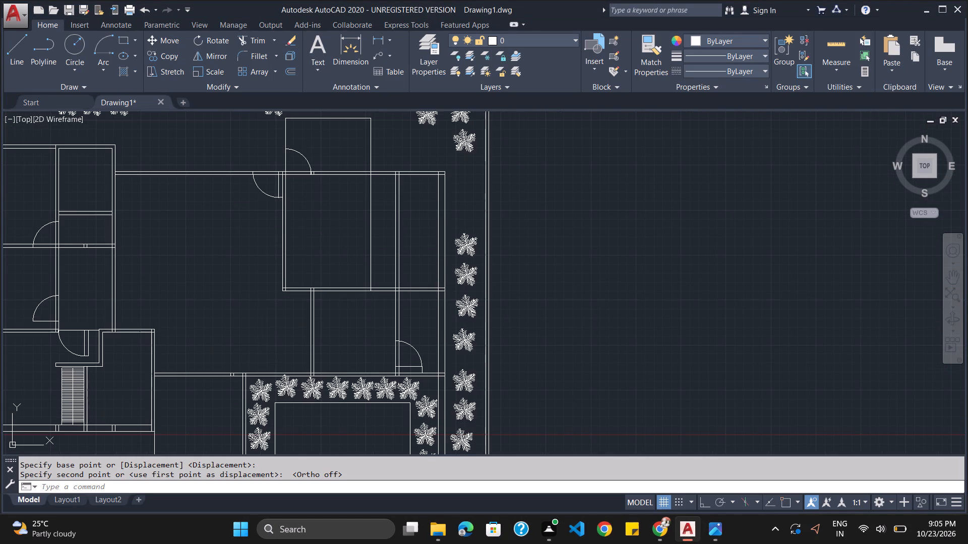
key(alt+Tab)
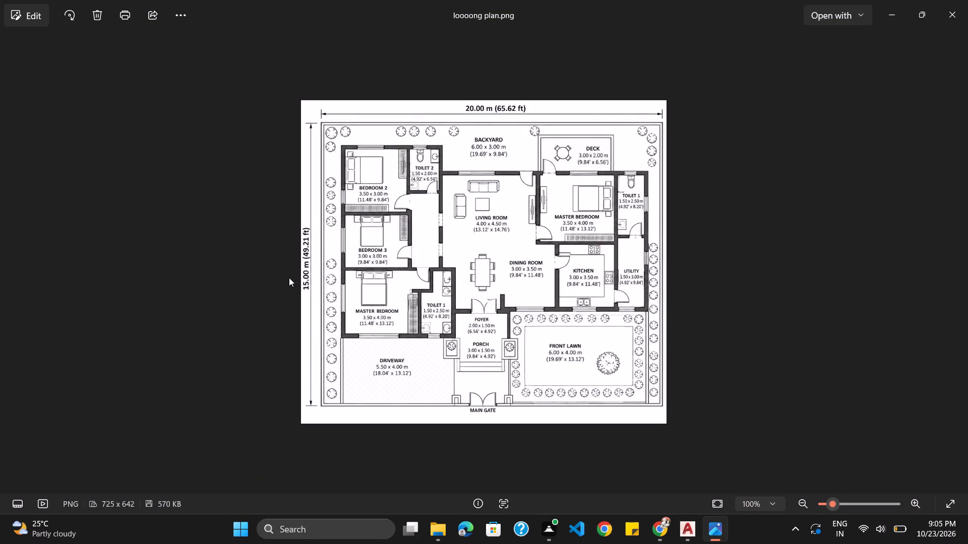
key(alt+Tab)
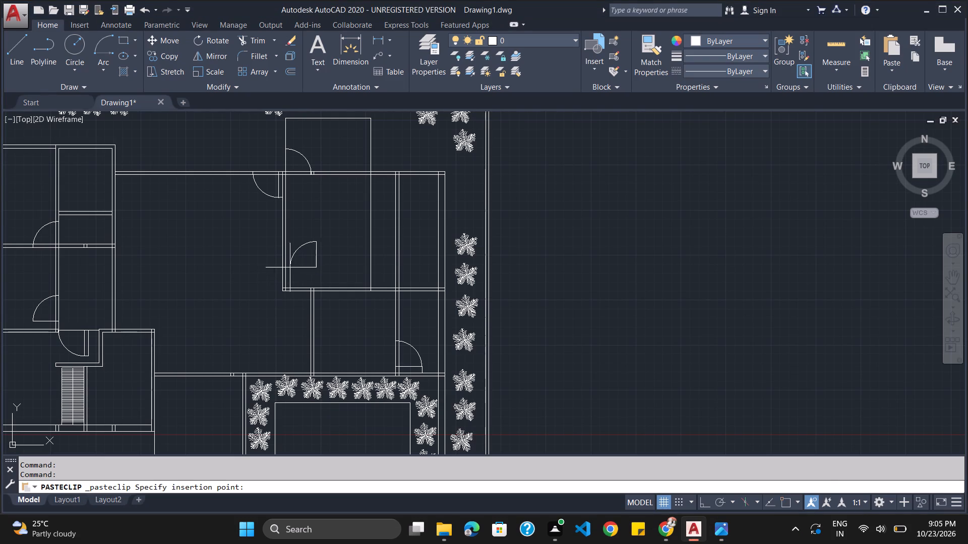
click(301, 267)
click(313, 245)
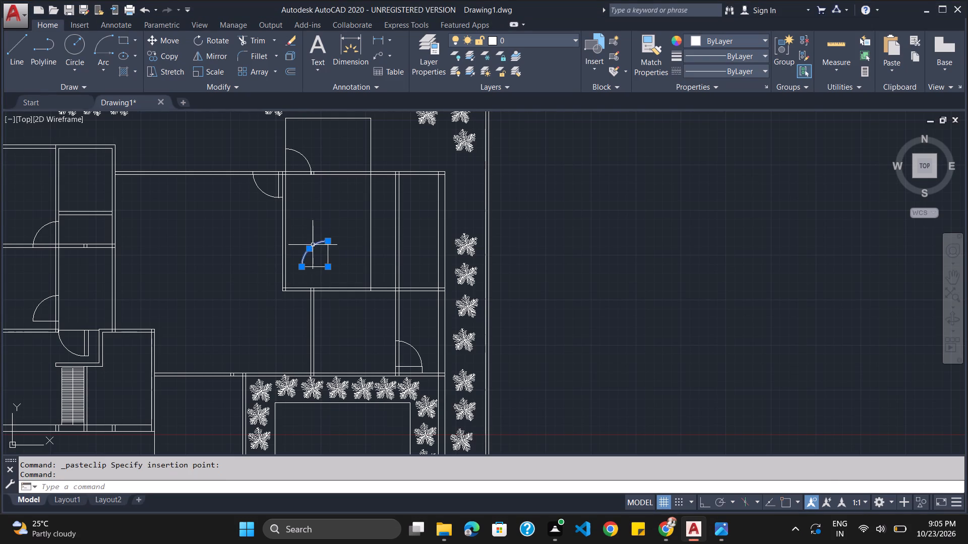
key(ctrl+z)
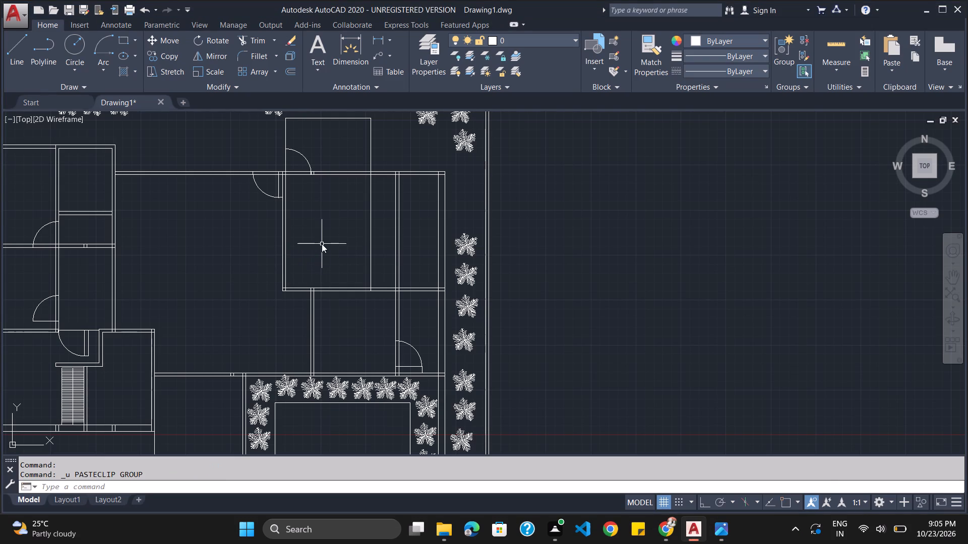
Paste the copied door inside the northeast master bedroom, near its southwest corner.
click(304, 155)
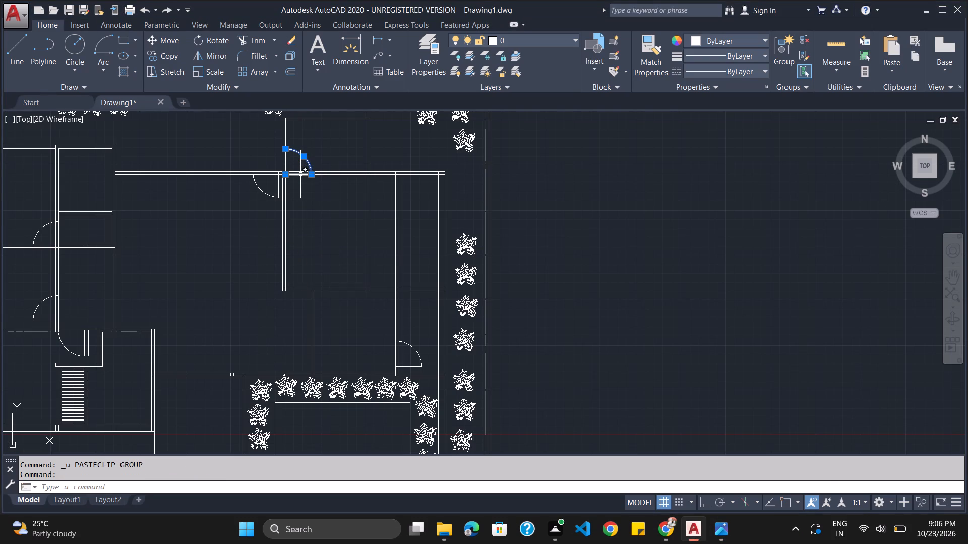
click(301, 176)
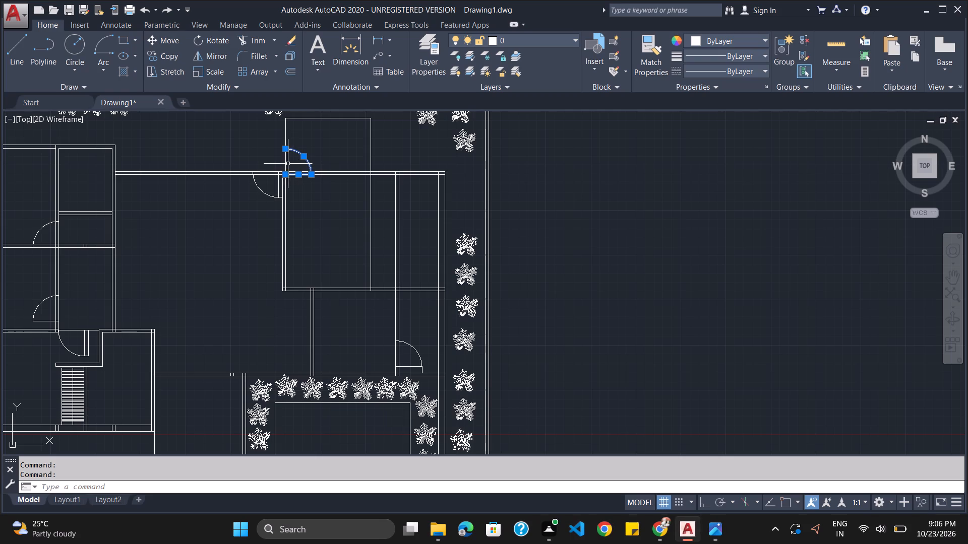
click(286, 164)
key(ctrl+v)
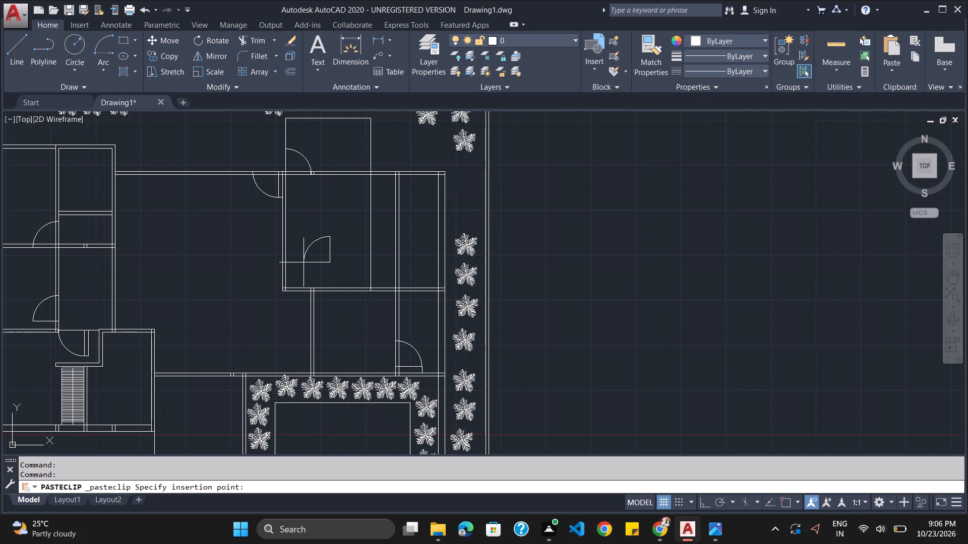
click(304, 262)
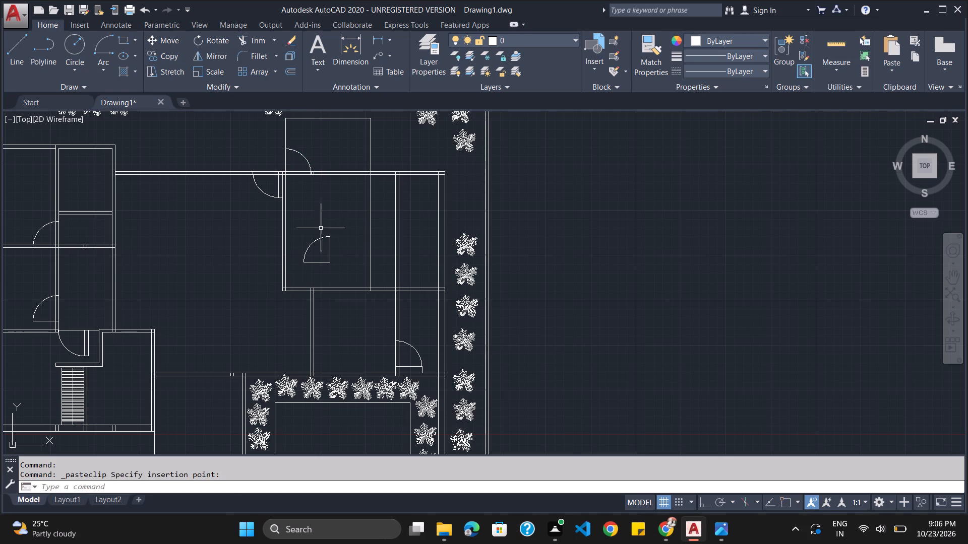
Rotate the pasted door's arc and two lines 270° about the arc's north end with Ortho on.
scroll(295, 158, up, 4)
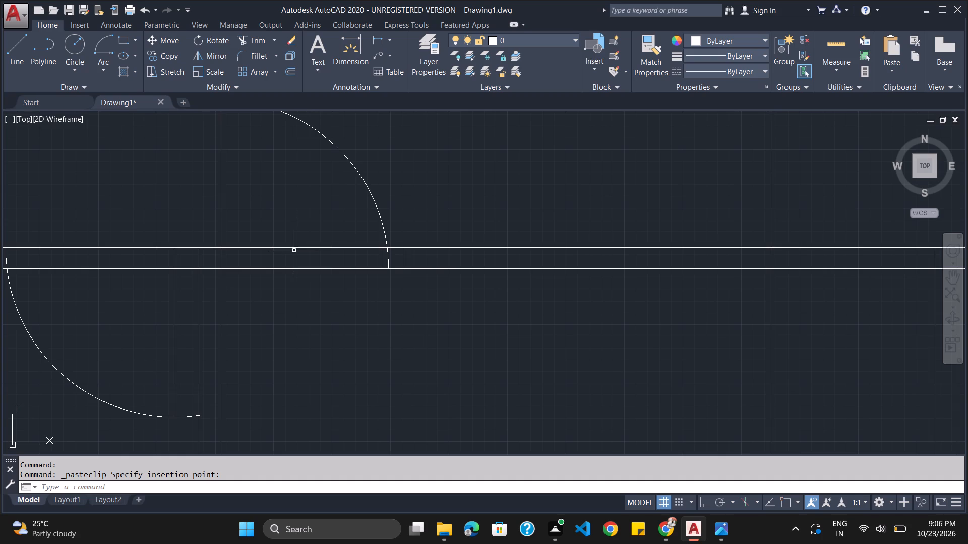
scroll(280, 212, down, 2)
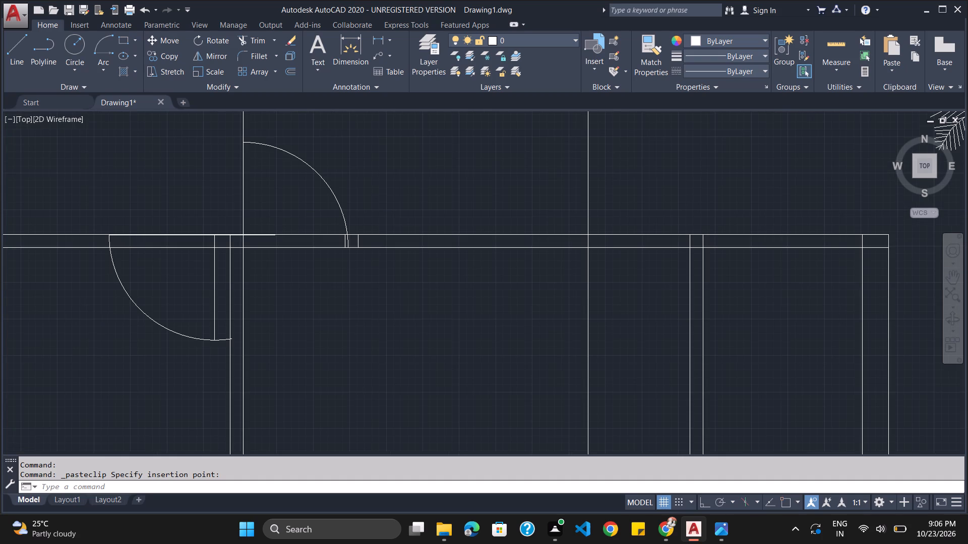
key(alt+Tab)
key(alt+Tab)
scroll(338, 368, down, 3)
scroll(340, 414, up, 3)
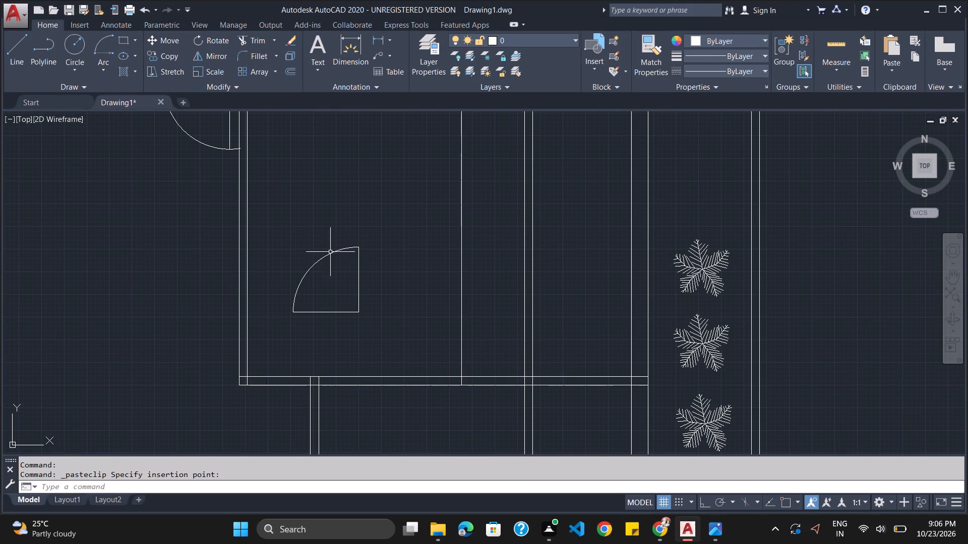
click(329, 250)
click(331, 253)
click(331, 253)
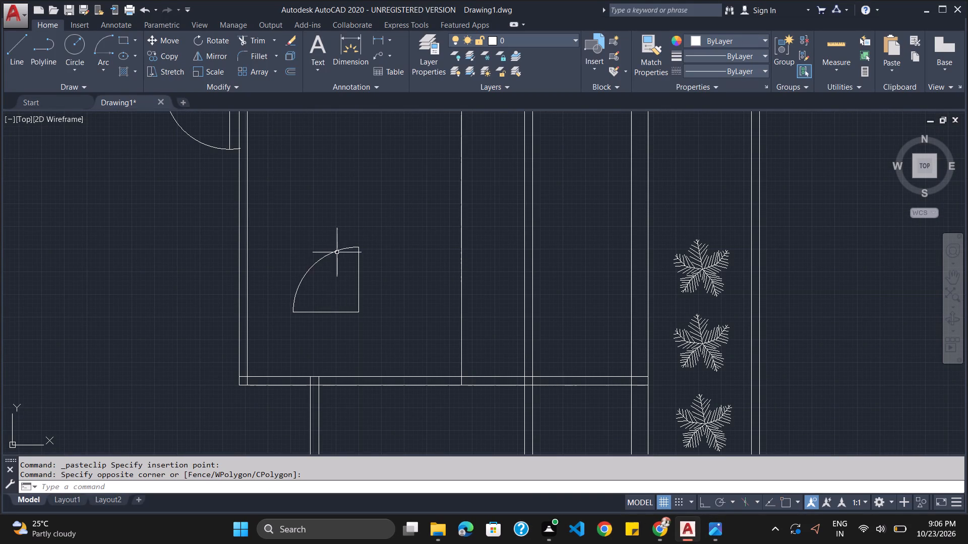
click(337, 252)
click(360, 264)
click(357, 266)
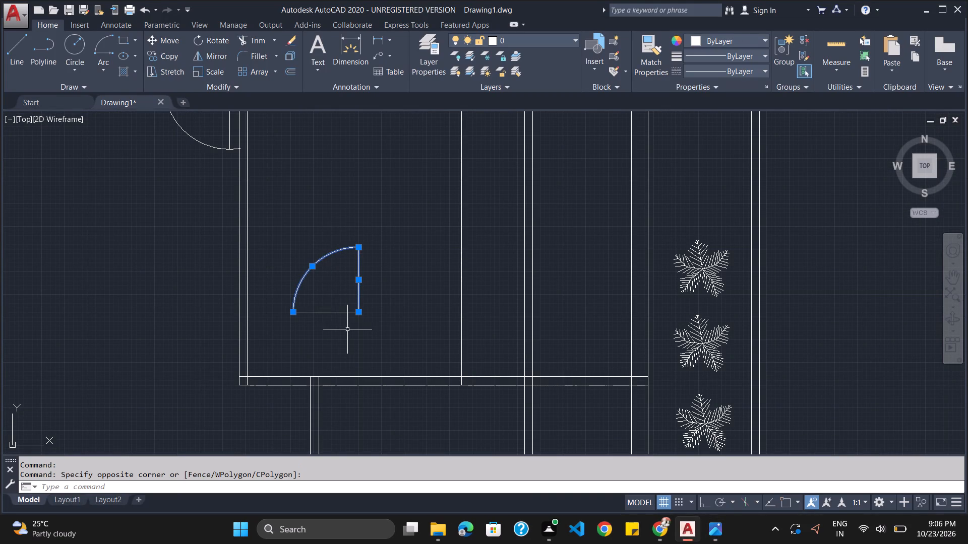
click(345, 312)
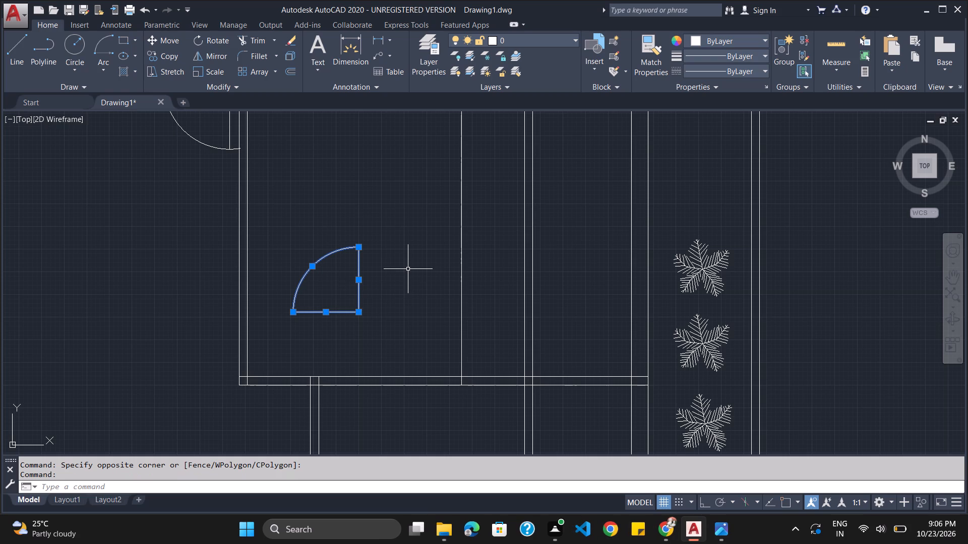
key(m)
key(BackSpace)
text(RO)
key(Return)
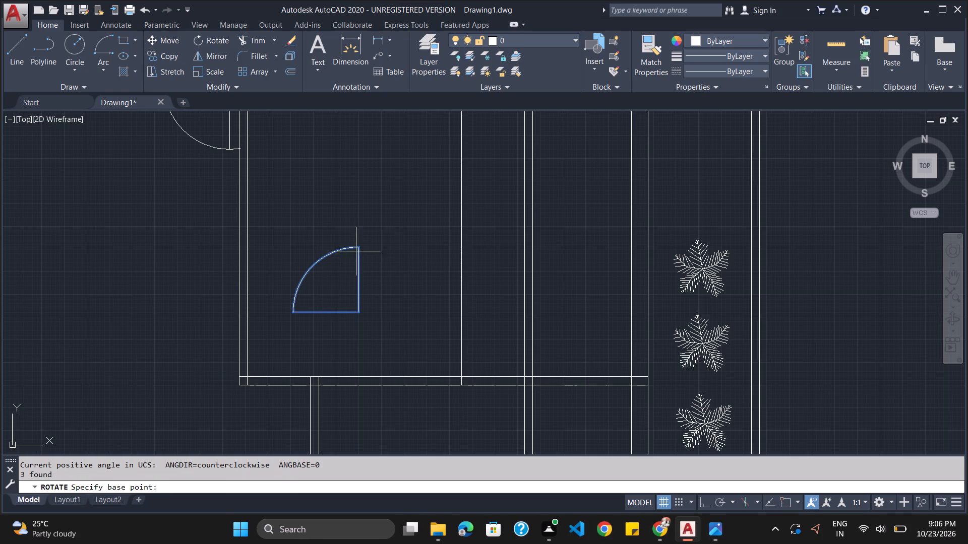
click(358, 246)
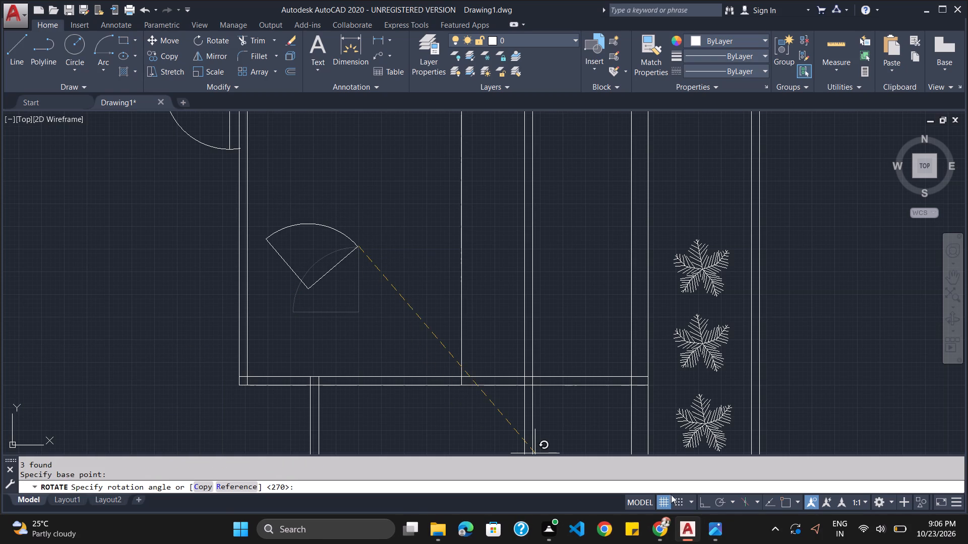
click(701, 503)
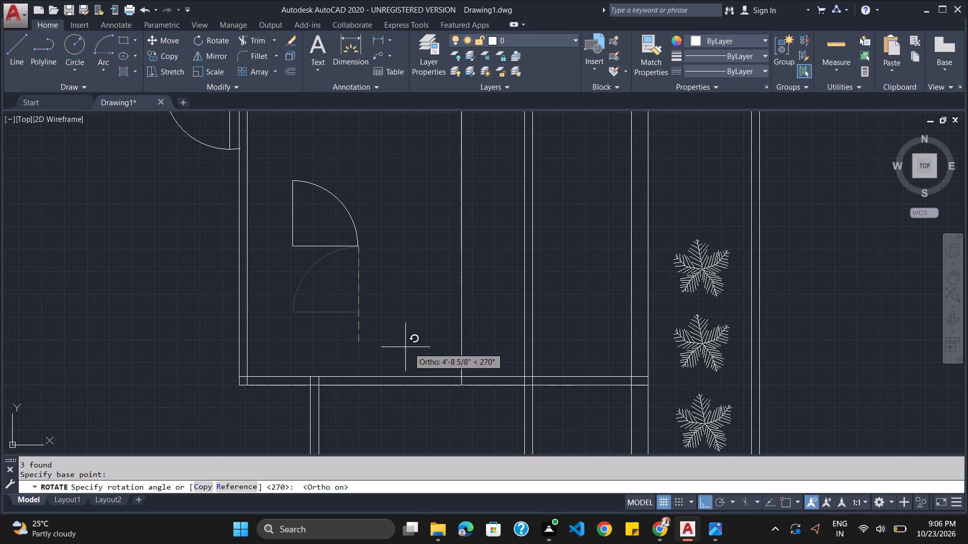
click(370, 338)
Move the rotated door, with Ortho off, to the master bedroom's southwest corner, its vertical line on the west wall's outer line.
drag(323, 169, 260, 179)
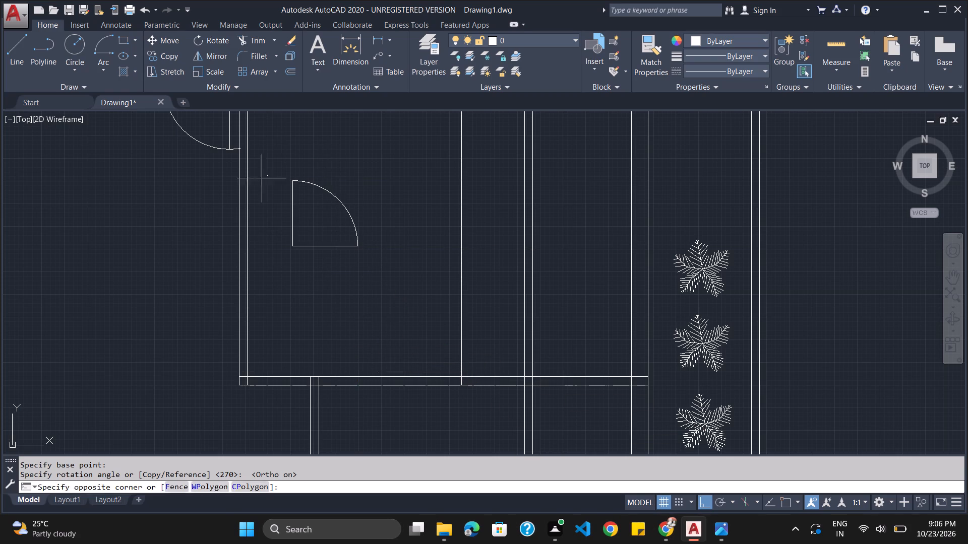
drag(260, 179, 359, 159)
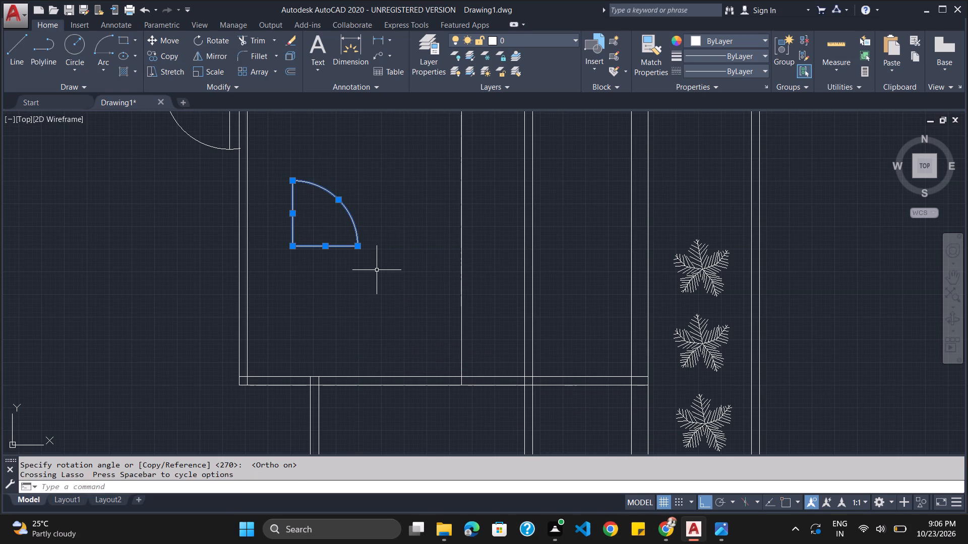
key(alt+Tab)
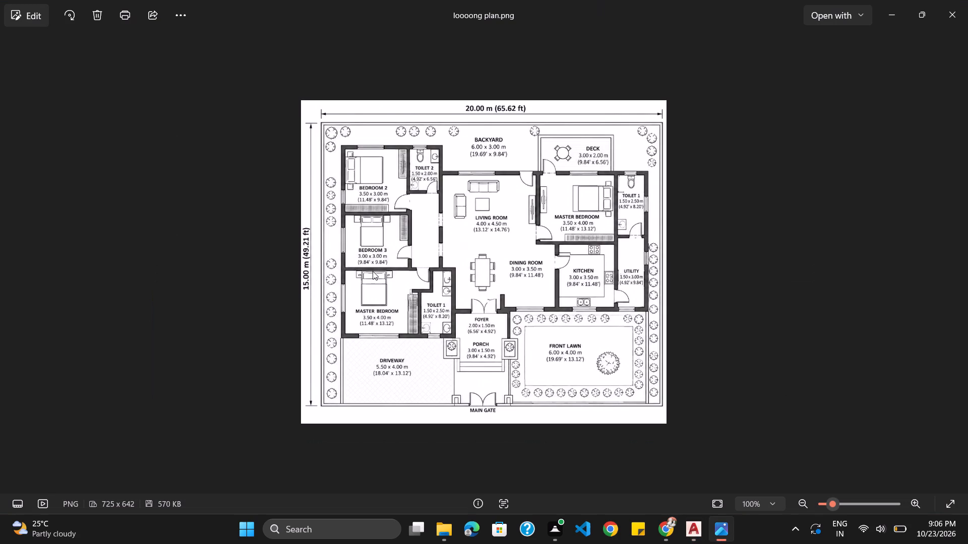
key(alt+Tab)
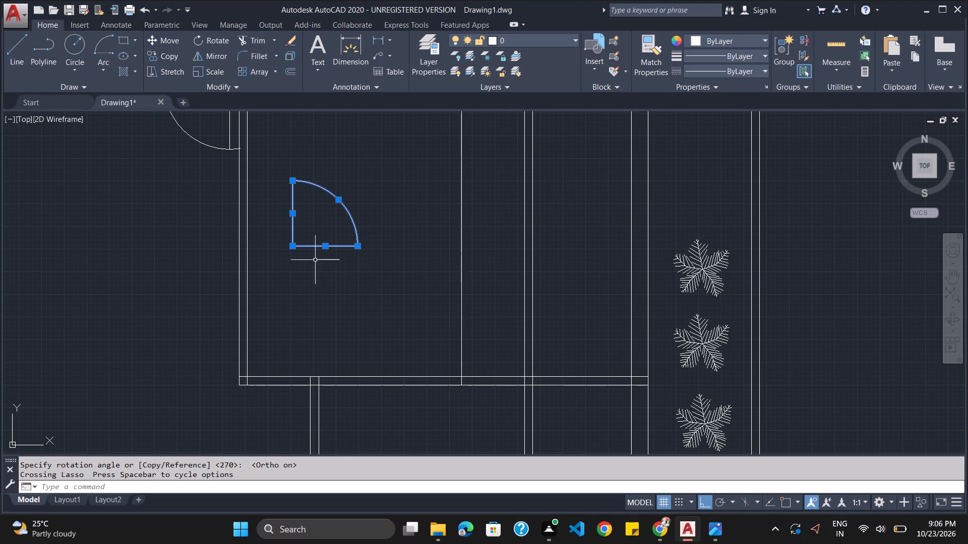
key(m)
key(Return)
drag(328, 224, 310, 319)
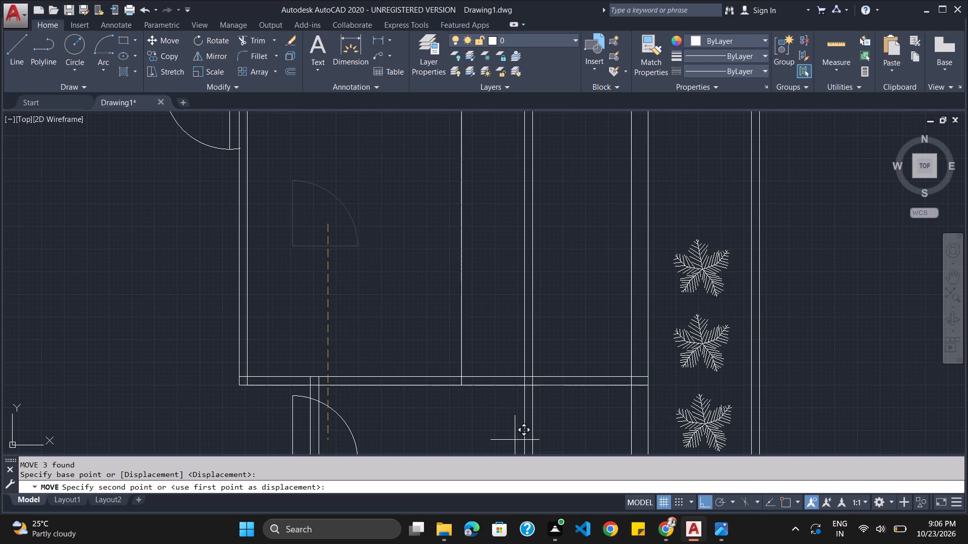
click(700, 499)
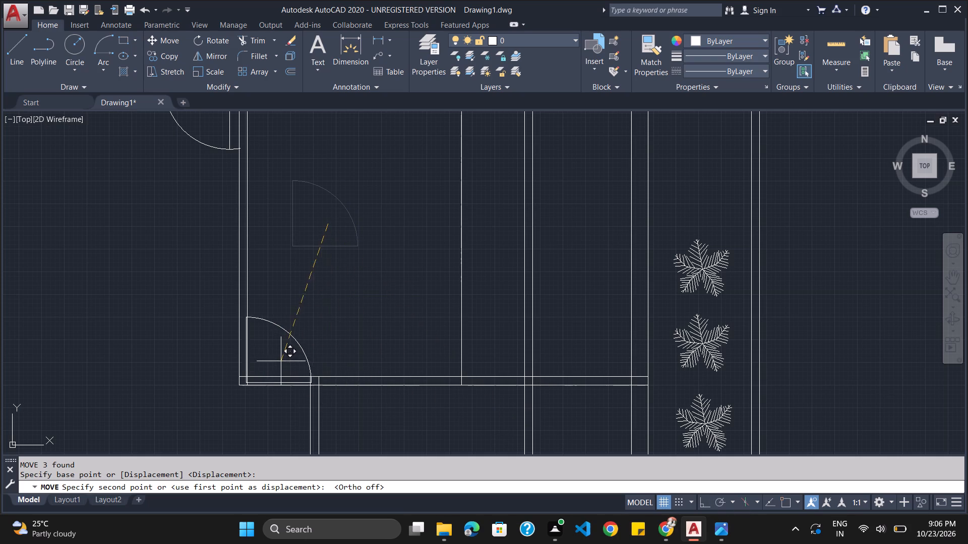
click(274, 355)
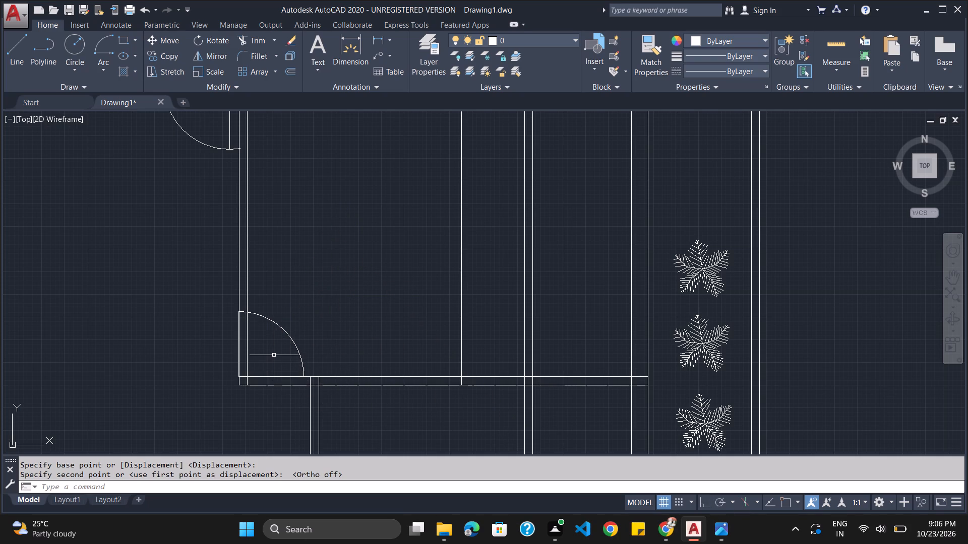
Trim the deck's east line where it runs through the master bedroom, using all objects as cutting edges.
scroll(334, 322, down, 2)
scroll(369, 364, up, 4)
scroll(372, 365, down, 4)
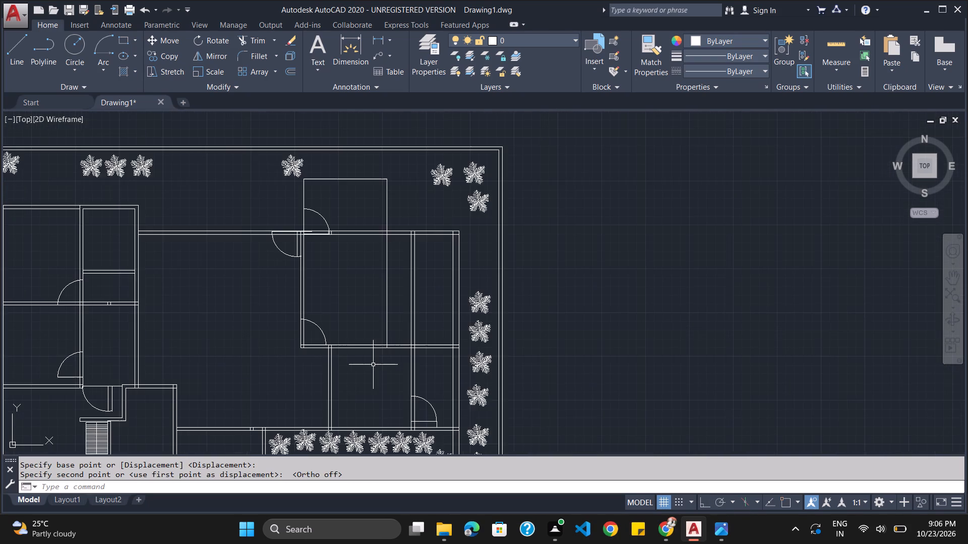
scroll(374, 365, up, 1)
key(Escape)
text(TRIM)
key(Return)
key(Return)
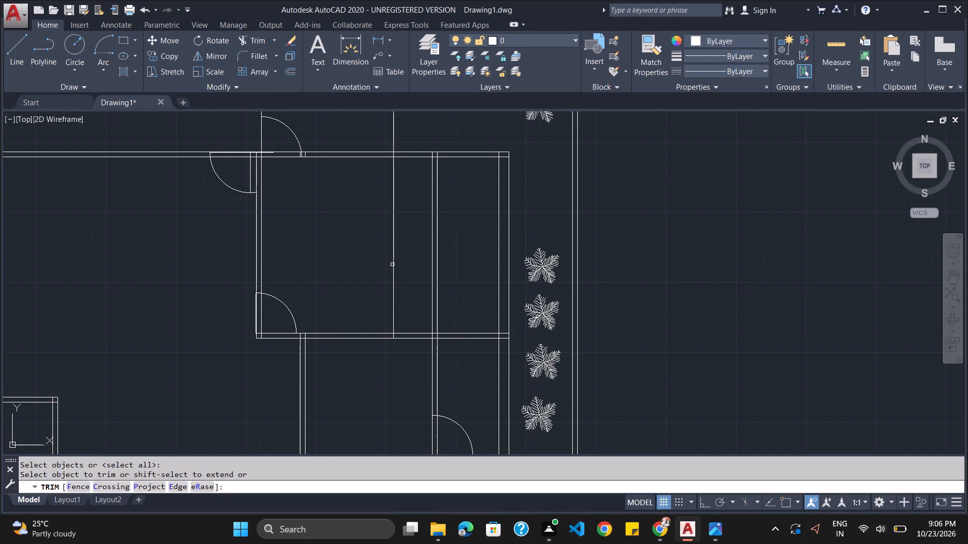
click(394, 264)
scroll(395, 263, down, 3)
scroll(396, 263, up, 1)
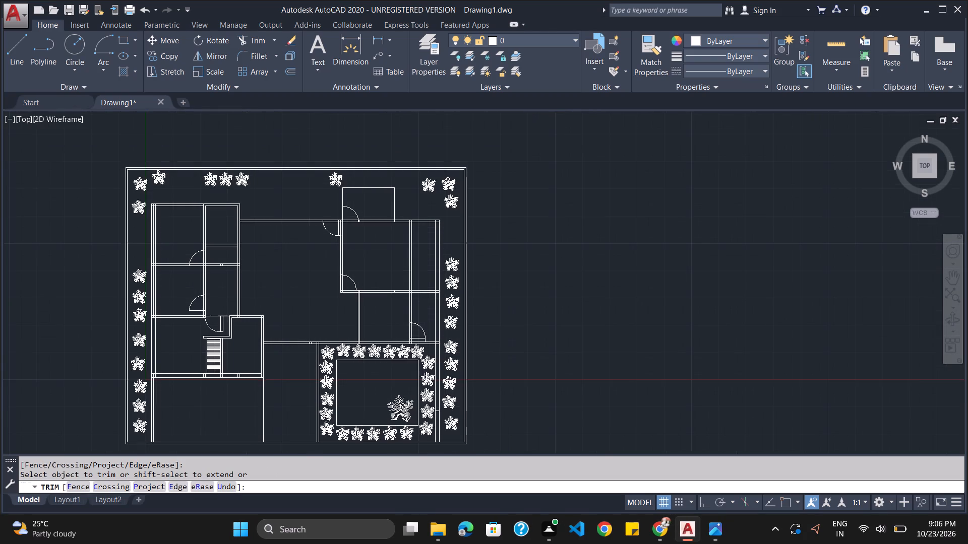
Paste the copied door symbol inside the kitchen, south of the northeast master bedroom, checking its placement against loooong plan.png.
key(alt+Tab)
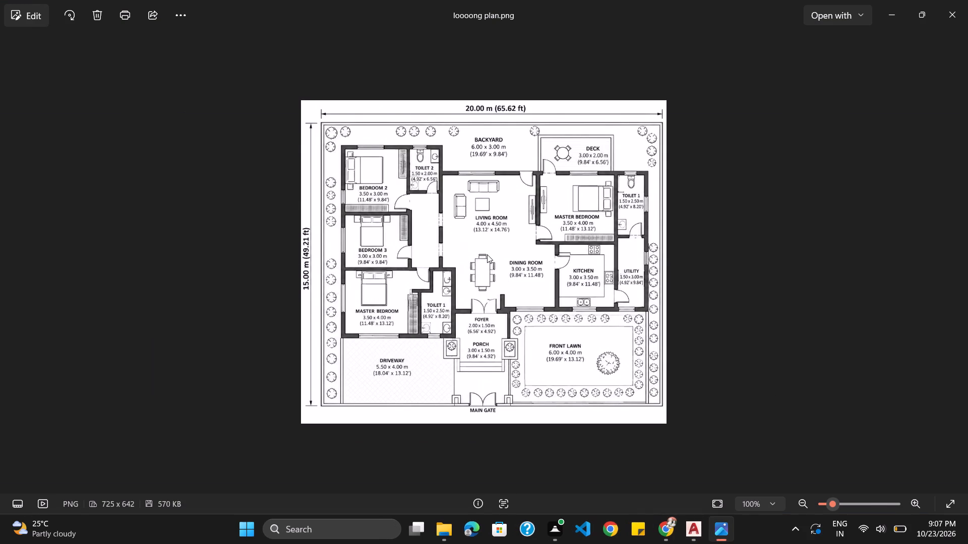
key(alt+Tab)
key(alt+Tab)
key(alt+Tab)
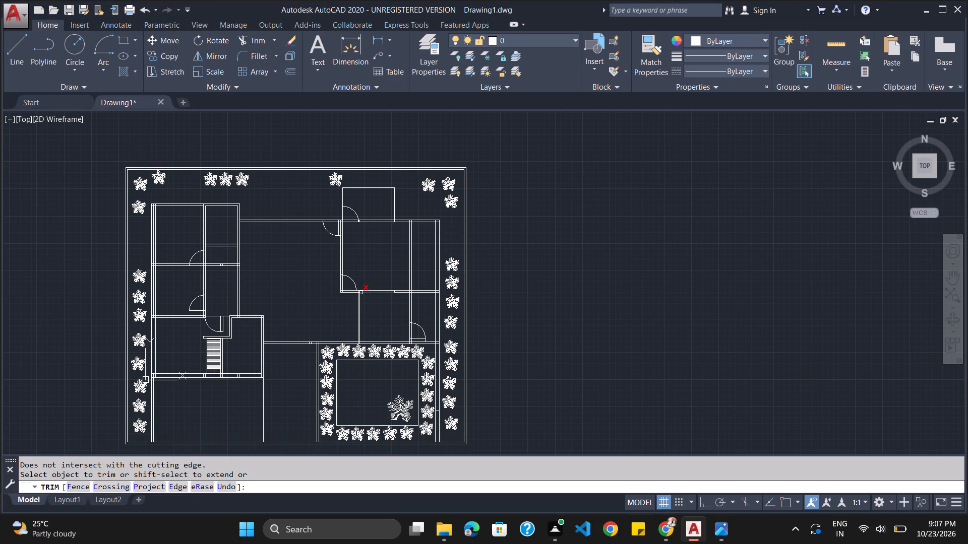
key(Escape)
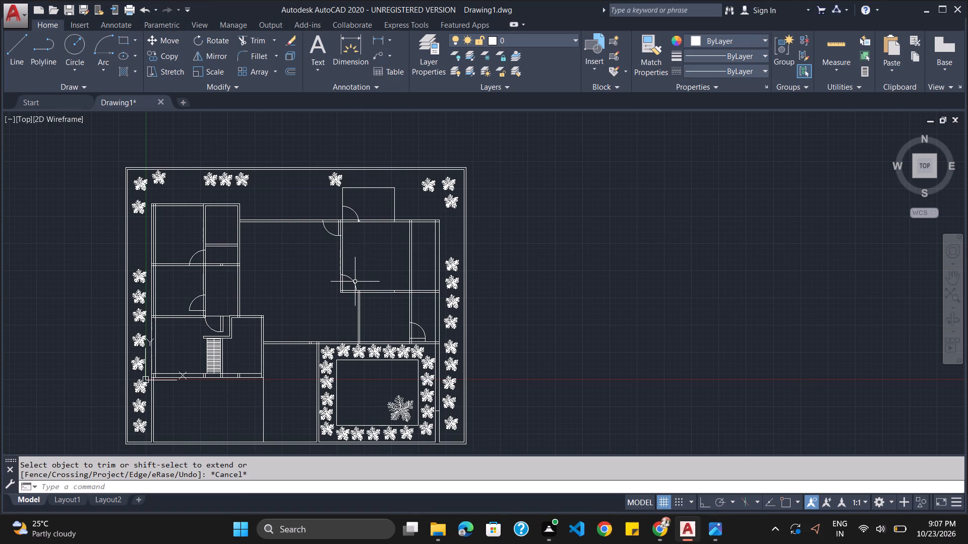
key(ctrl+v)
key(alt+Tab)
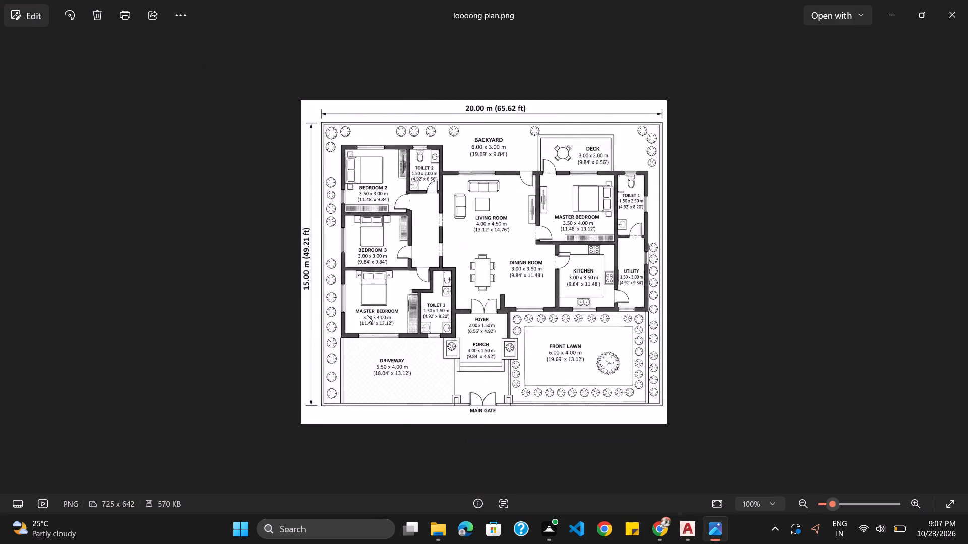
key(alt+Tab)
key(alt+Tab)
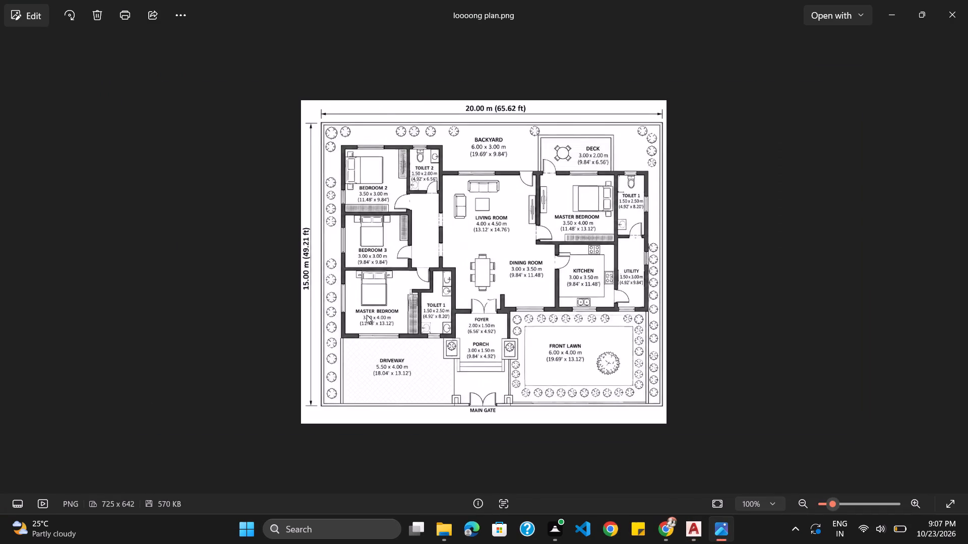
key(alt+Tab)
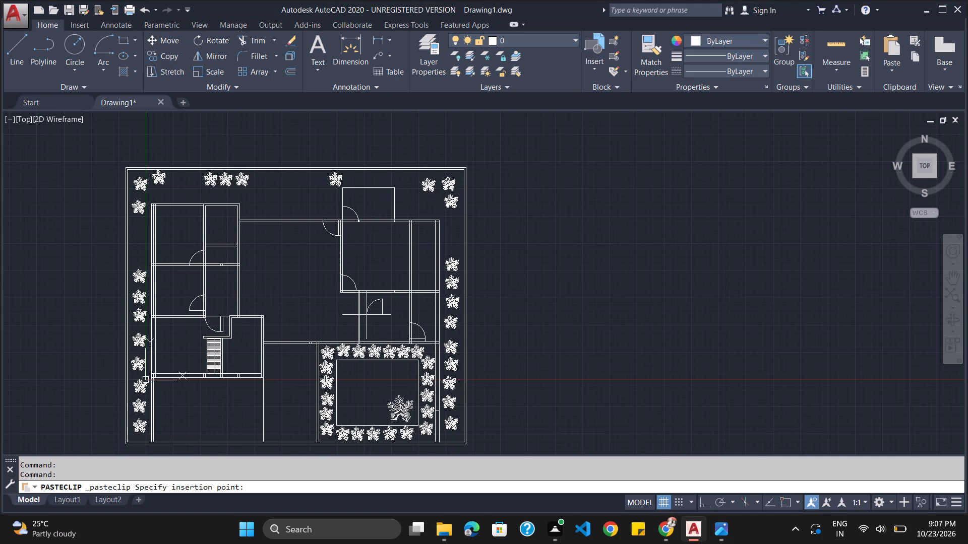
click(371, 321)
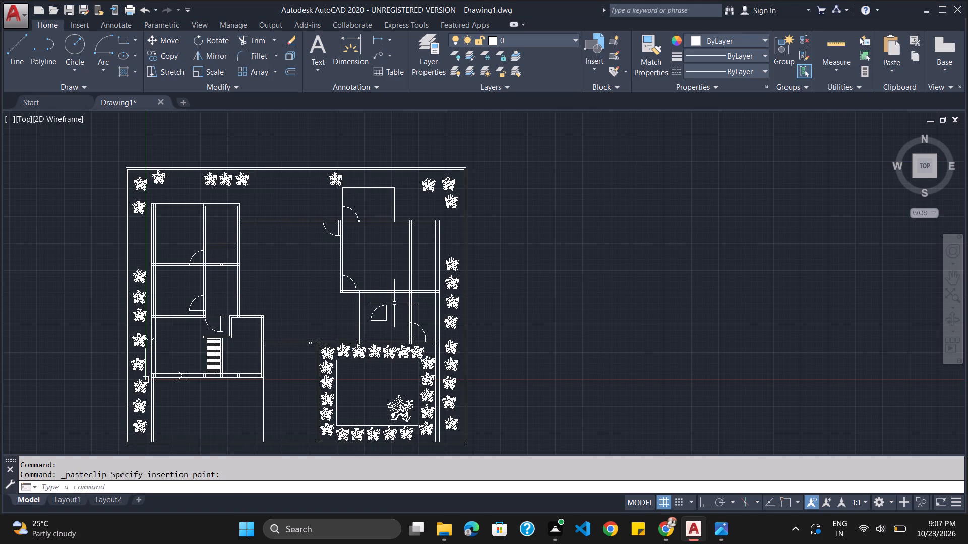
Rotate the kitchen door's arc and two lines 270° about the arc's north end with Ortho on.
click(388, 309)
click(375, 311)
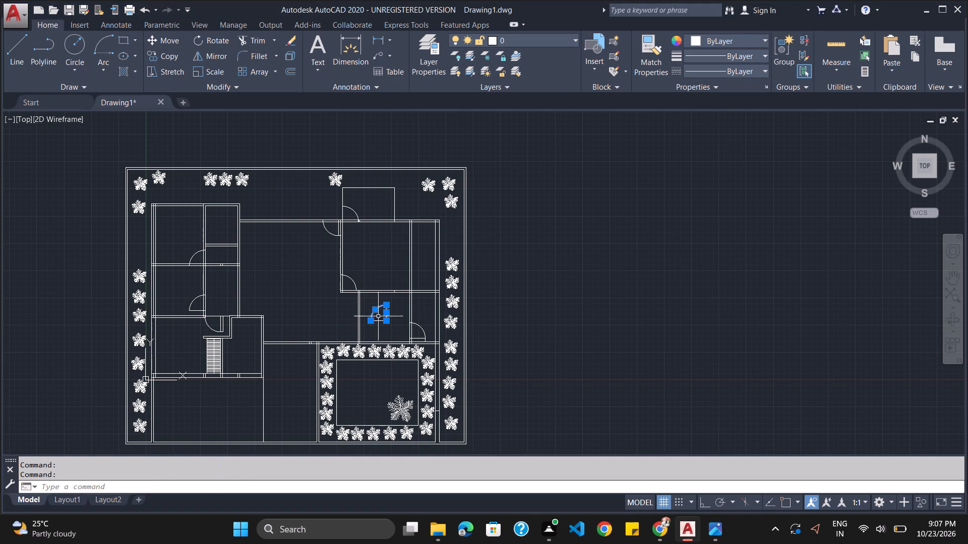
click(378, 320)
text(RO)
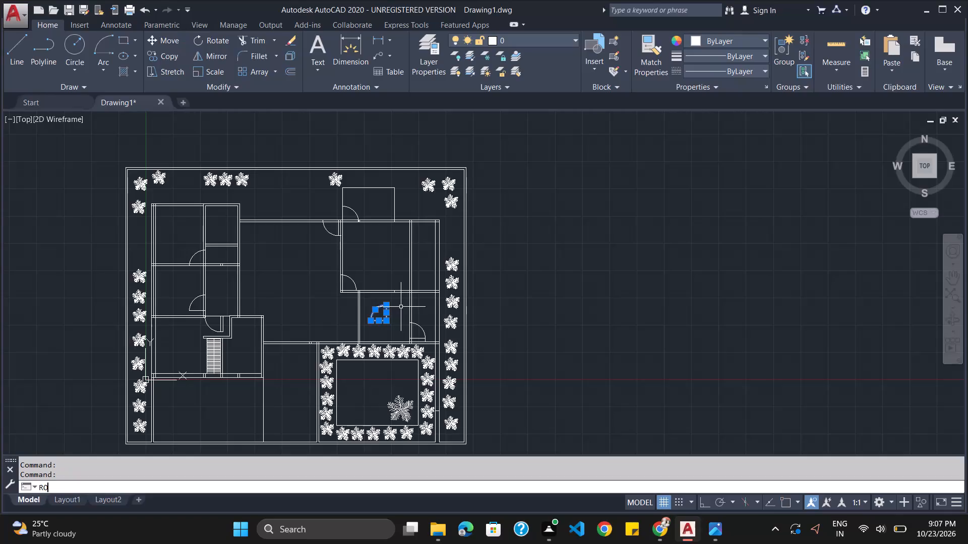
key(Return)
click(385, 305)
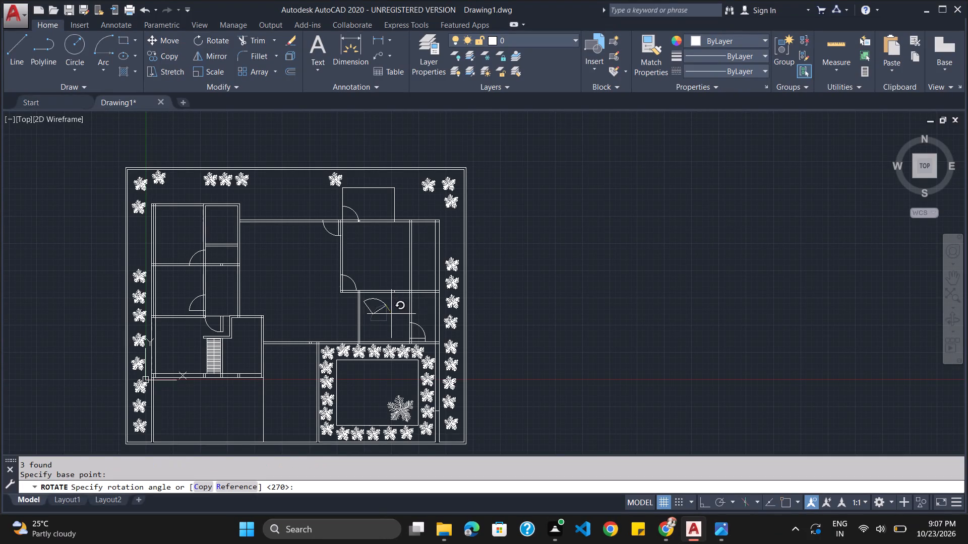
click(699, 499)
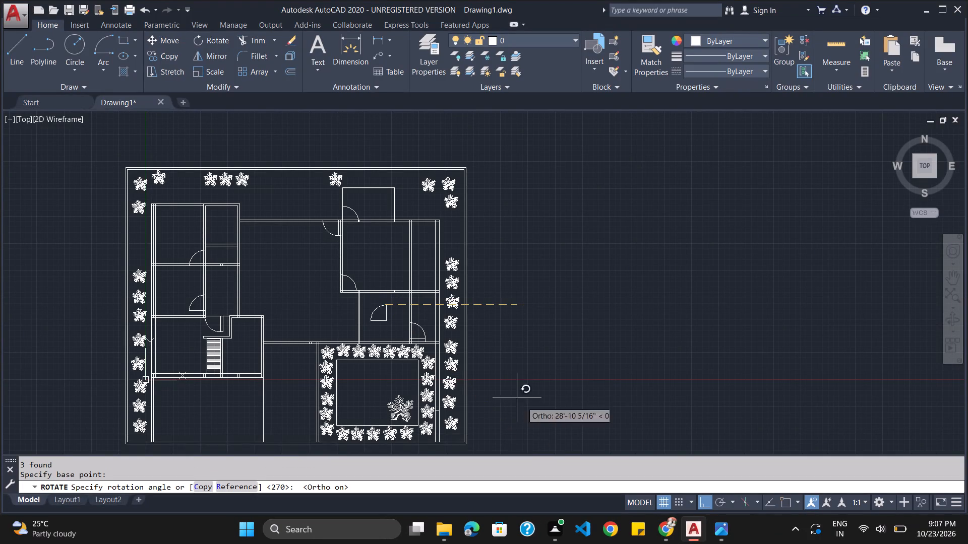
click(381, 385)
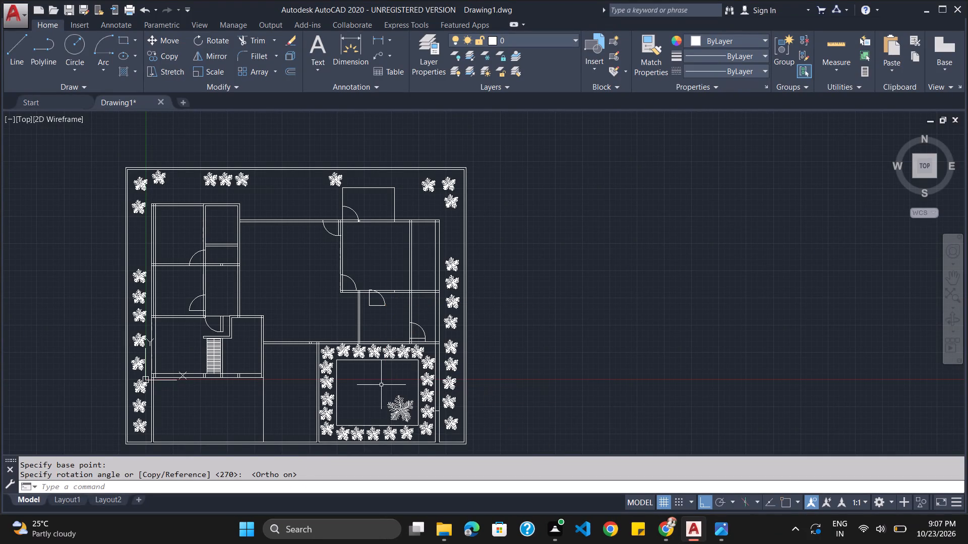
Rotate the kitchen door's arc and two lines 180° about the arc's east end.
key(alt+Tab)
key(alt+Tab)
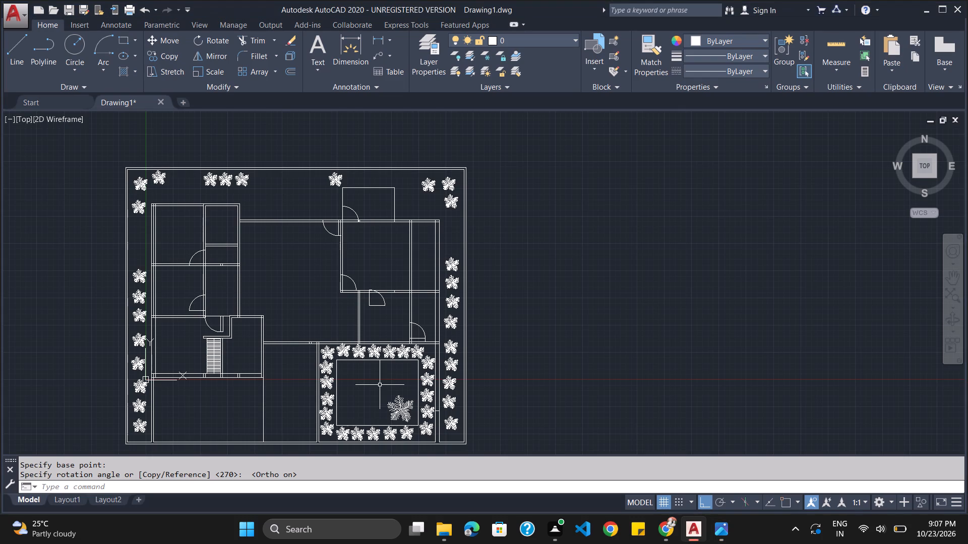
click(384, 298)
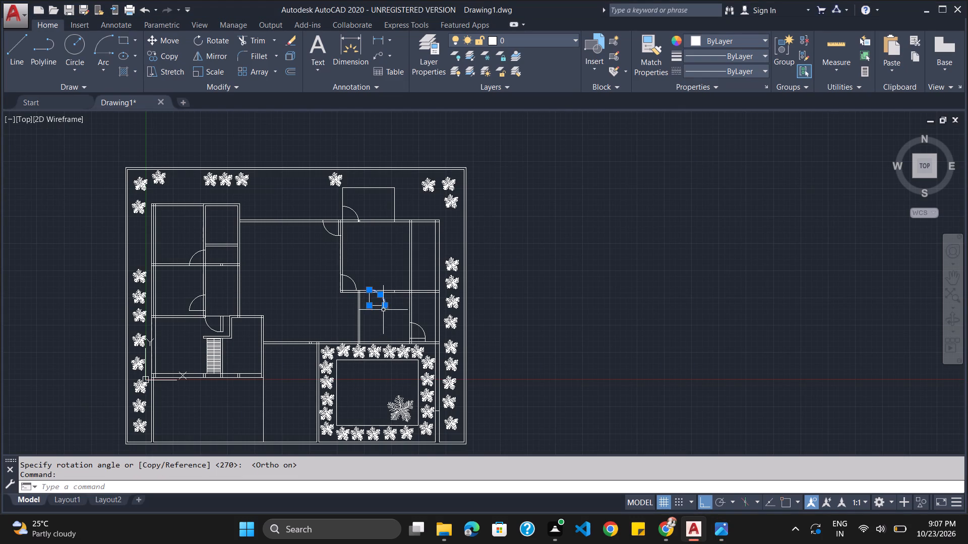
click(378, 305)
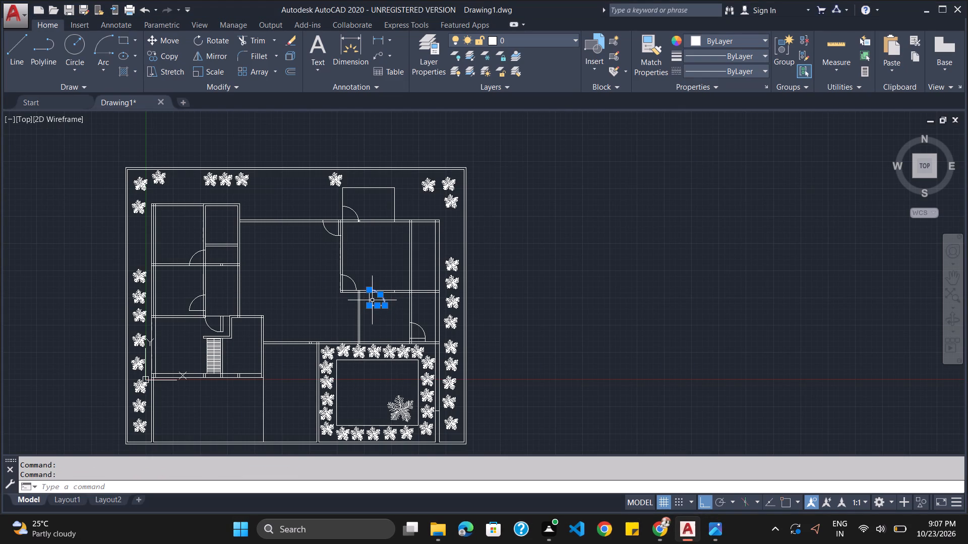
click(369, 300)
text(RO)
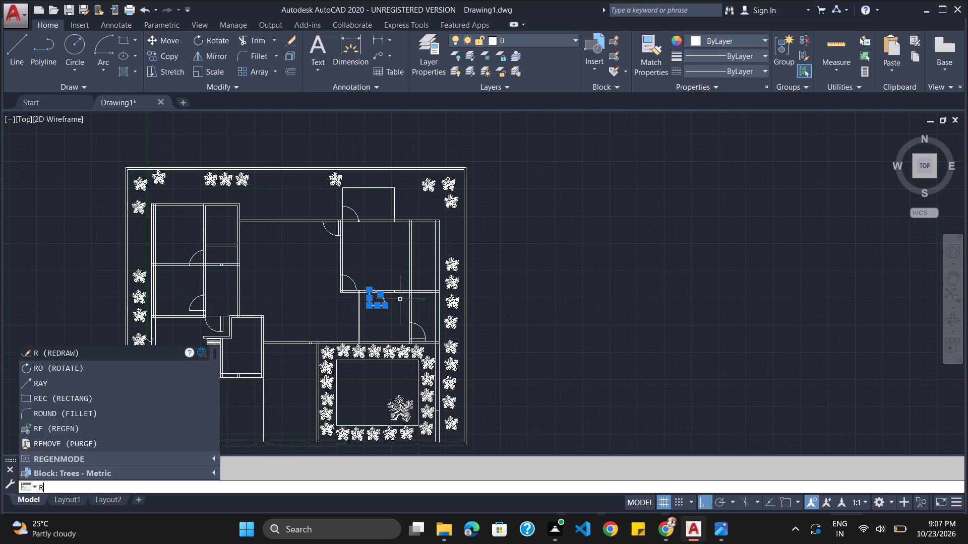
key(Return)
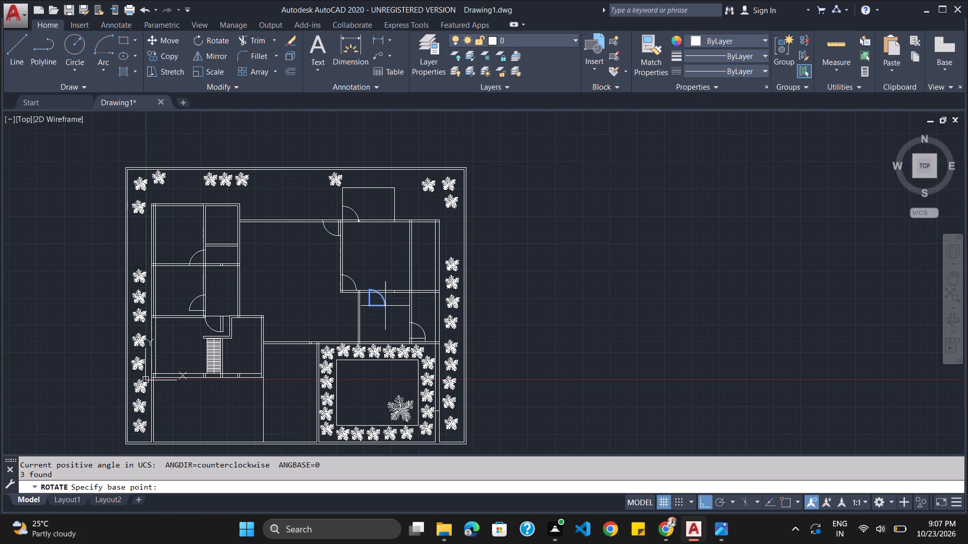
click(386, 306)
click(362, 313)
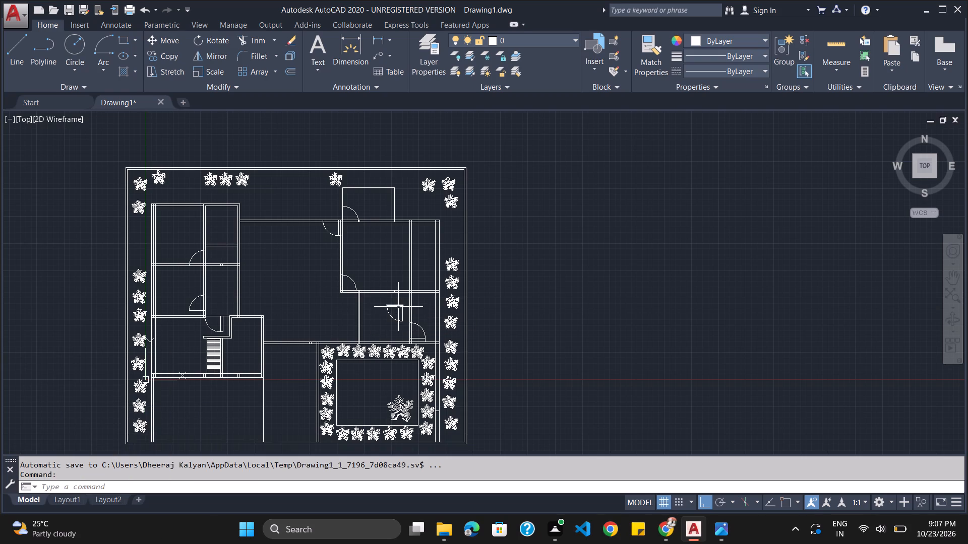
Rotate the kitchen door's arc and two lines 90° about the arc's west end, matching the orientation in loooong plan.png.
click(398, 307)
click(392, 314)
click(401, 314)
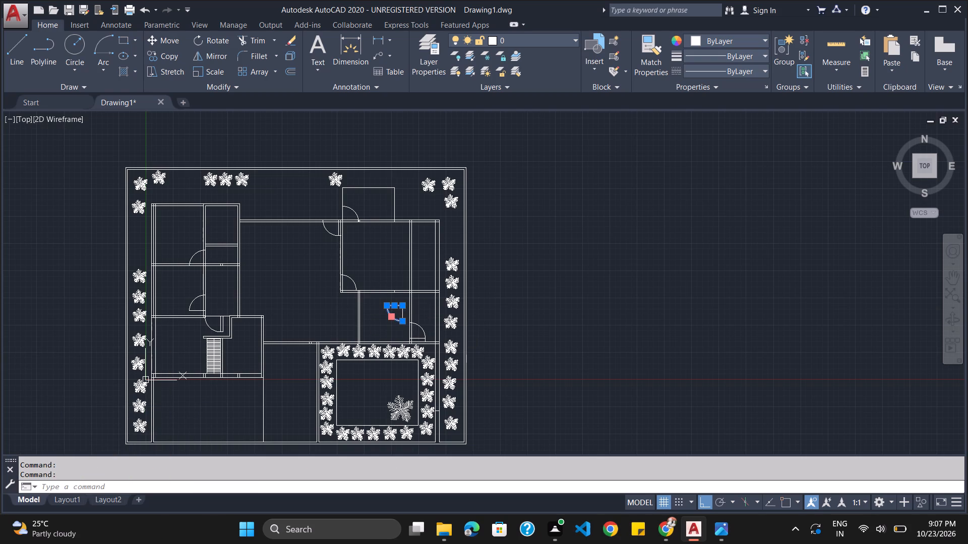
key(alt+Tab)
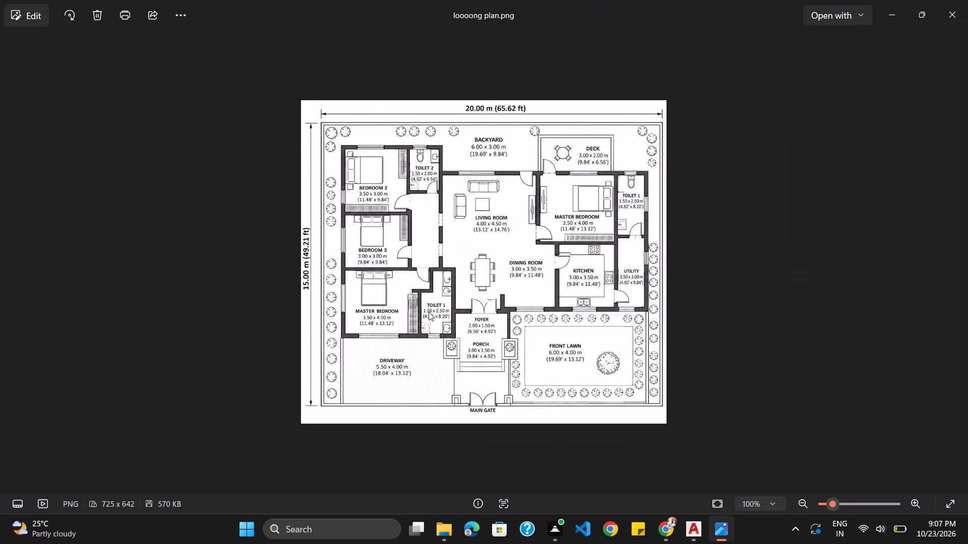
key(alt+Tab)
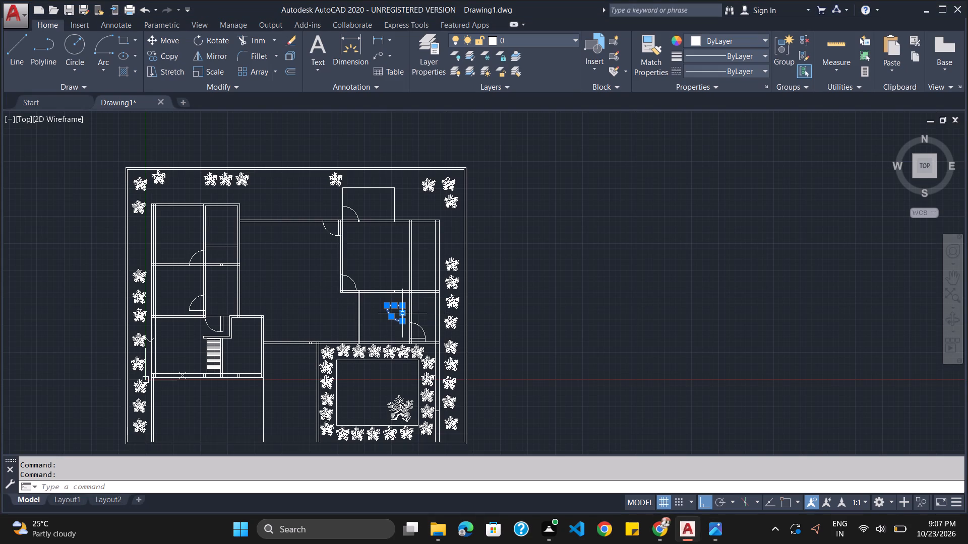
text(RO)
key(Return)
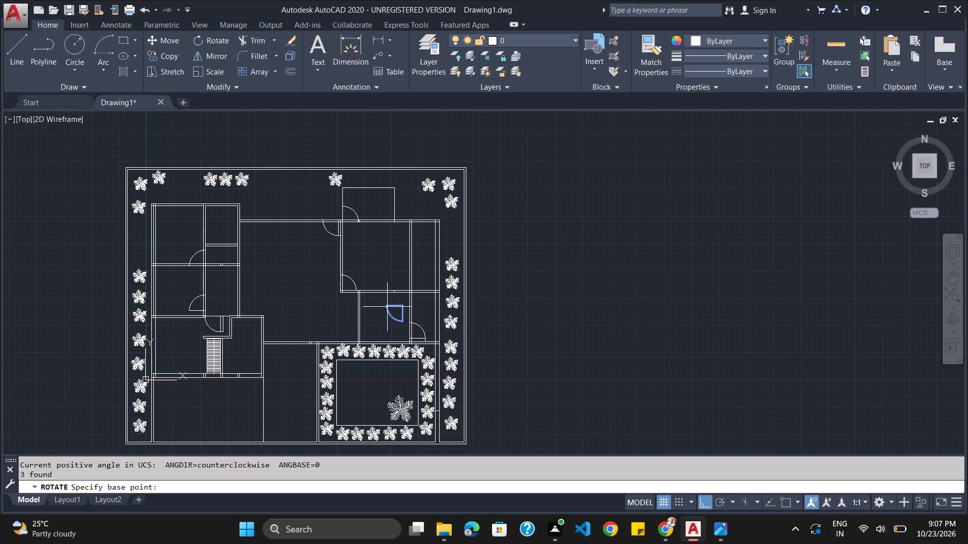
click(387, 307)
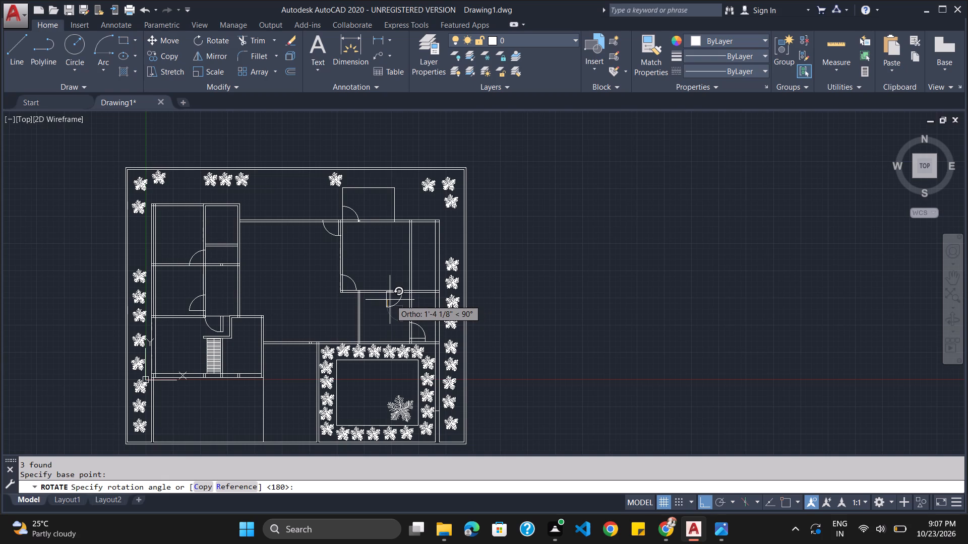
key(alt+Tab)
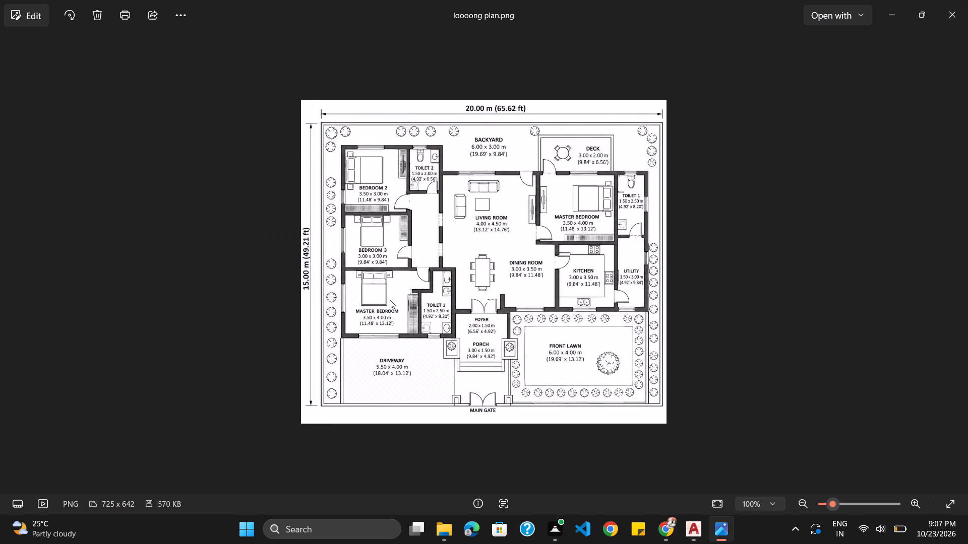
key(alt+Tab)
click(390, 300)
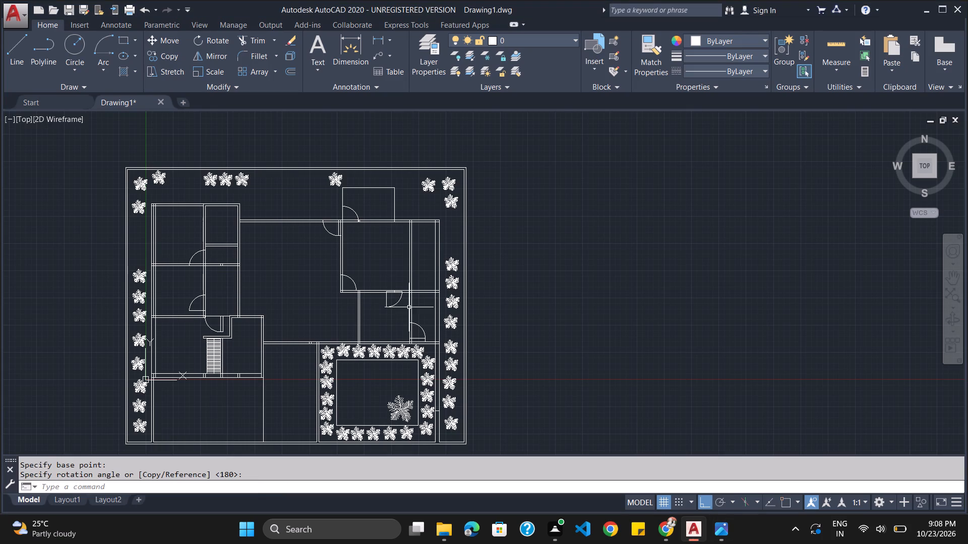
Move the door, with Ortho off, to the kitchen's northwest corner, its vertical line on the west wall's outer line and horizontal line on the north wall's south line.
click(397, 305)
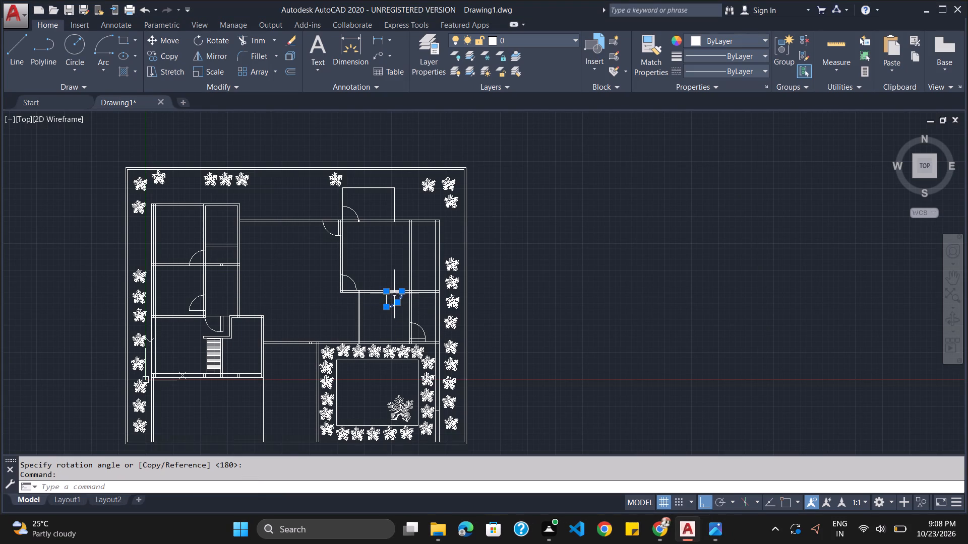
click(394, 293)
click(387, 302)
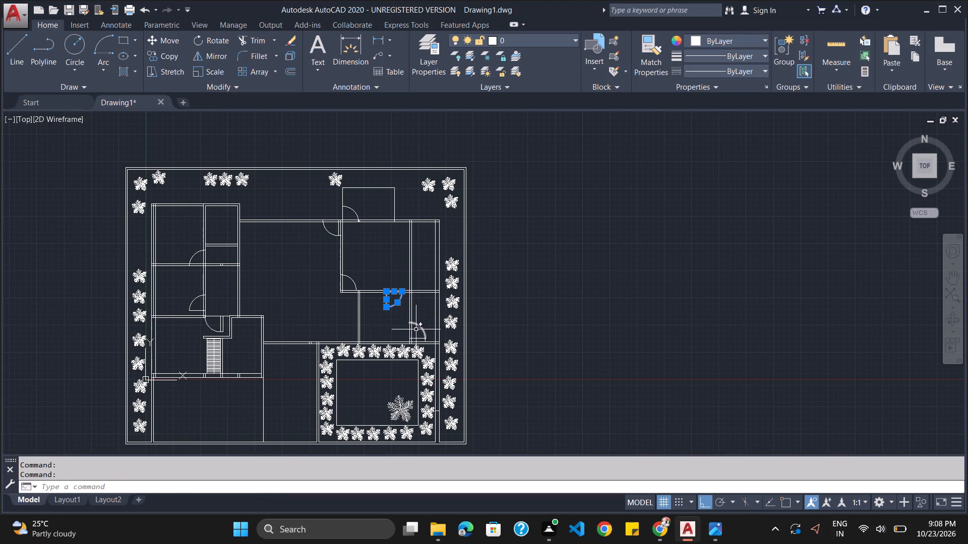
key(m)
key(Return)
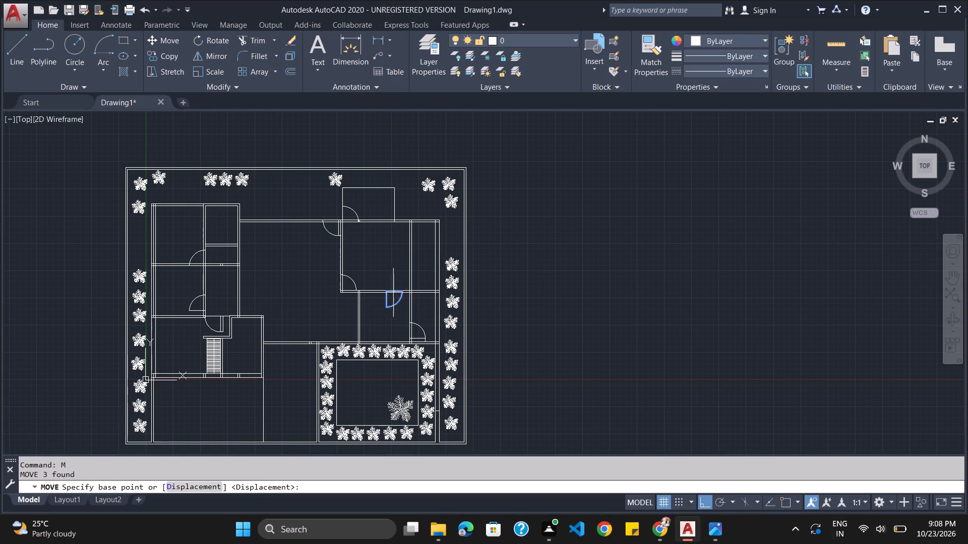
click(391, 298)
scroll(362, 311, up, 4)
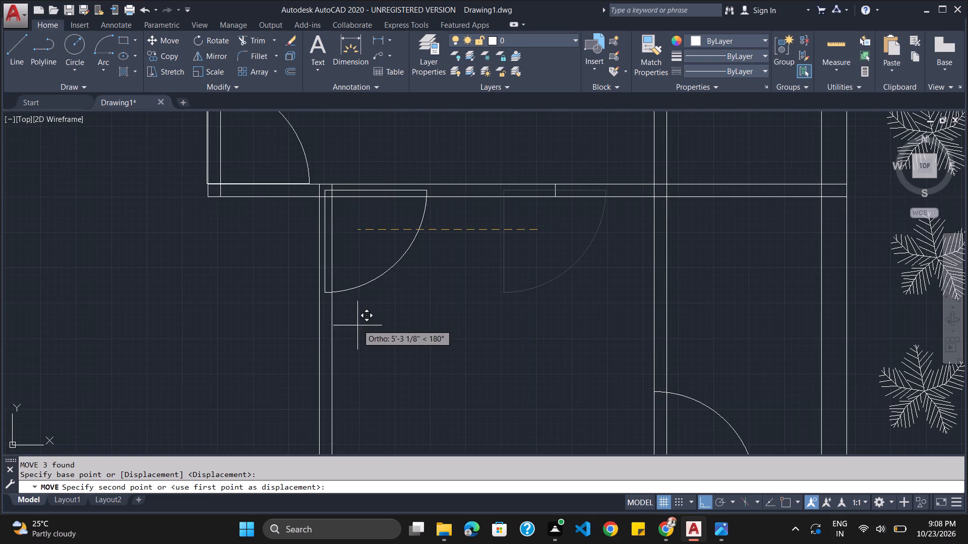
click(699, 500)
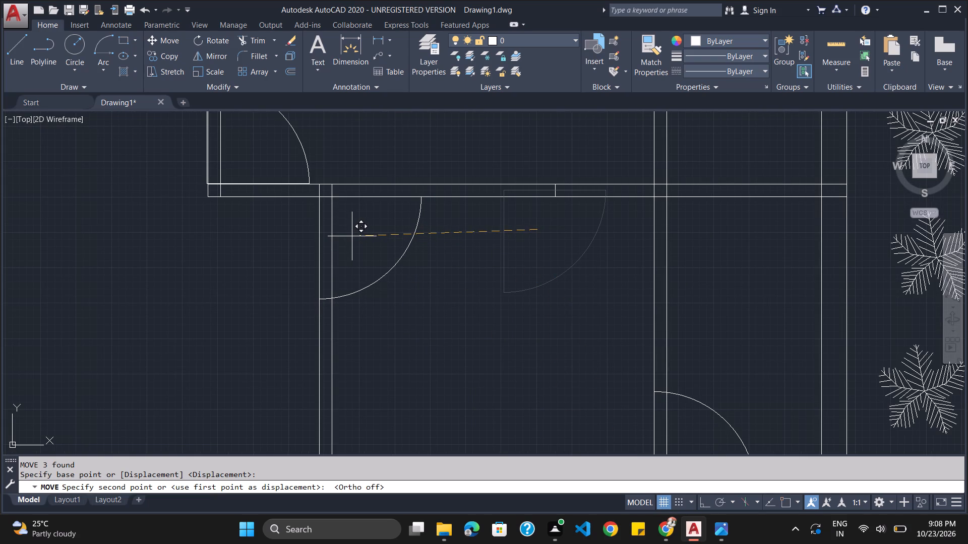
click(352, 236)
scroll(436, 256, down, 4)
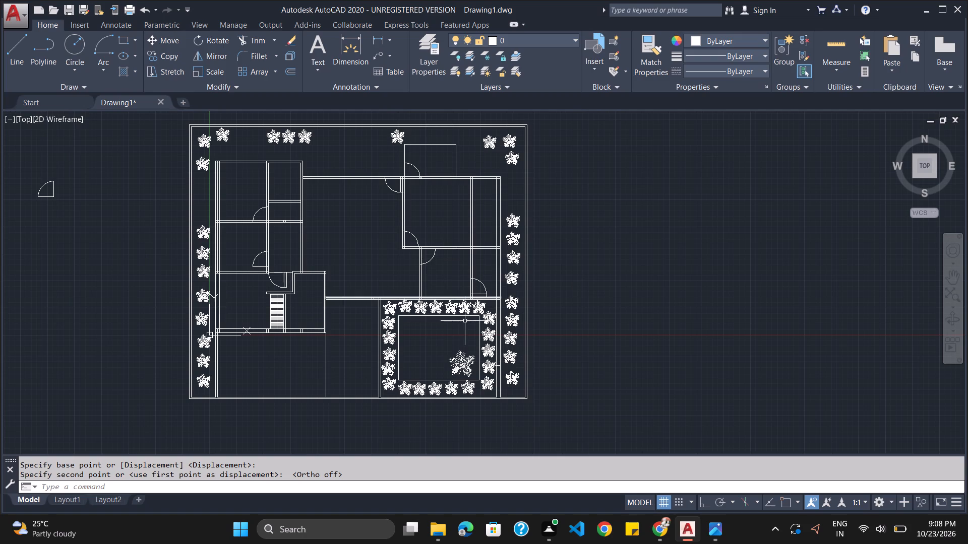
Paste a door copy at the main gate, its arc's west end on the plot's south outer line, just east of the driveway.
key(alt+Tab)
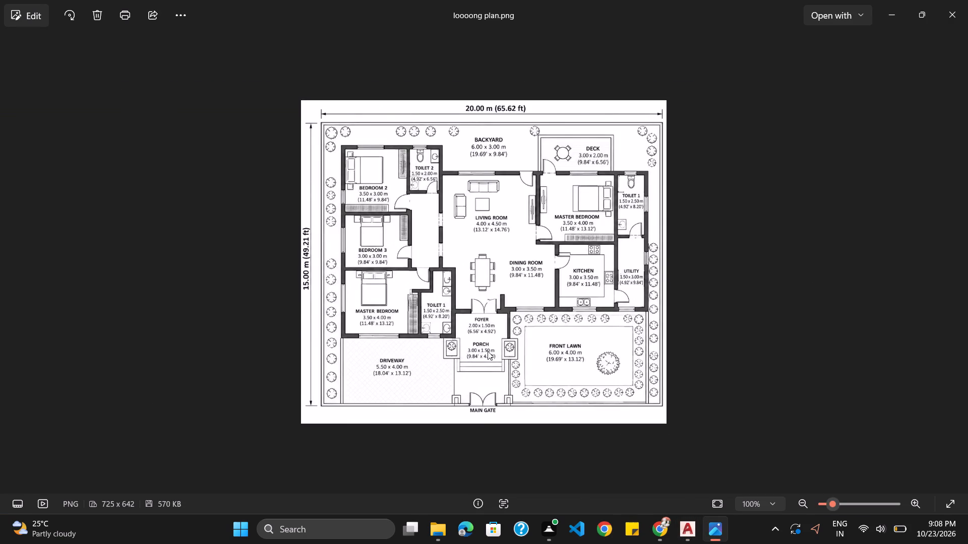
key(alt+Tab)
key(ctrl+v)
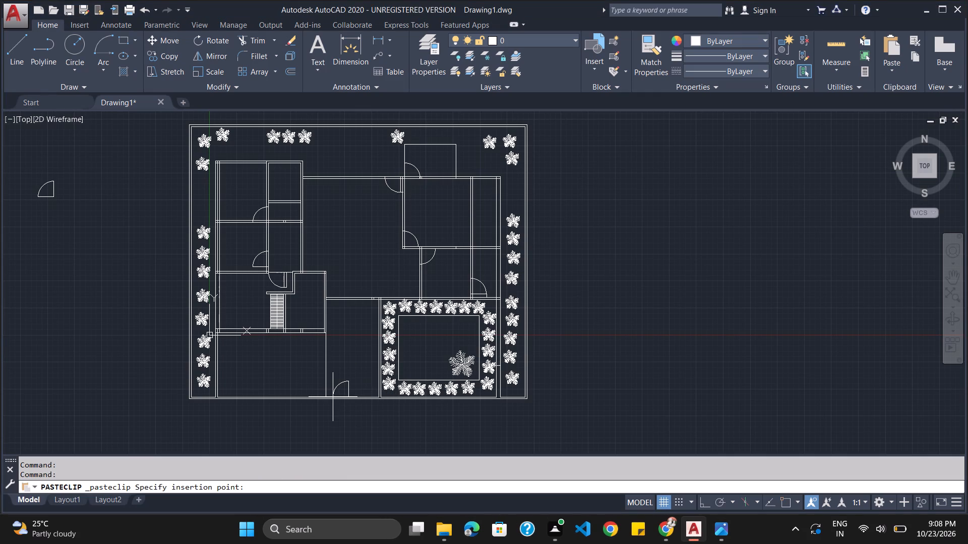
scroll(332, 397, up, 3)
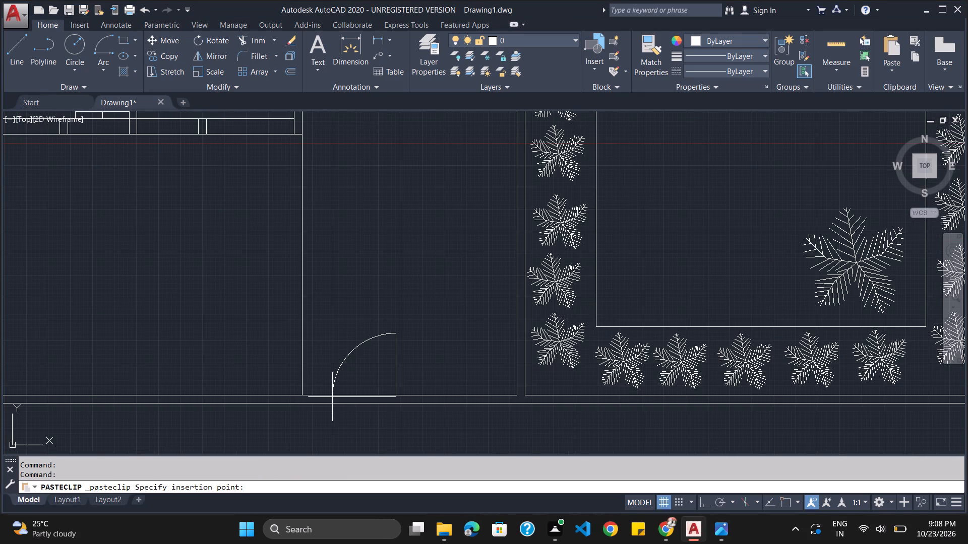
scroll(332, 399, down, 1)
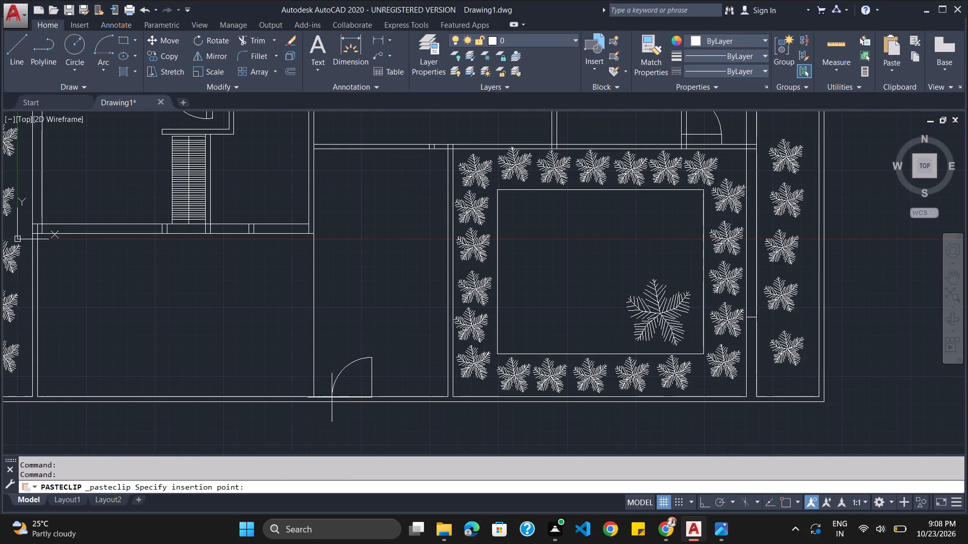
key(alt+Tab)
key(alt+Tab)
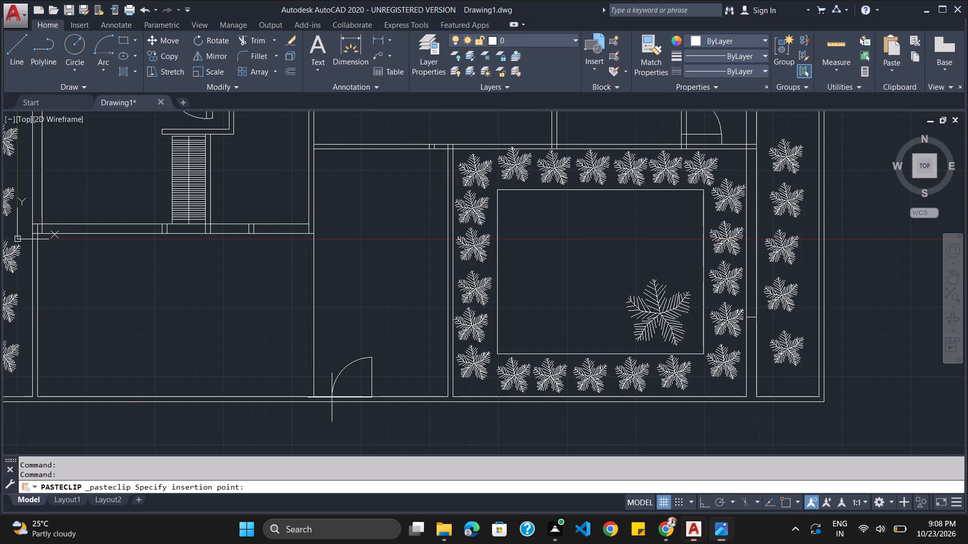
scroll(328, 401, up, 4)
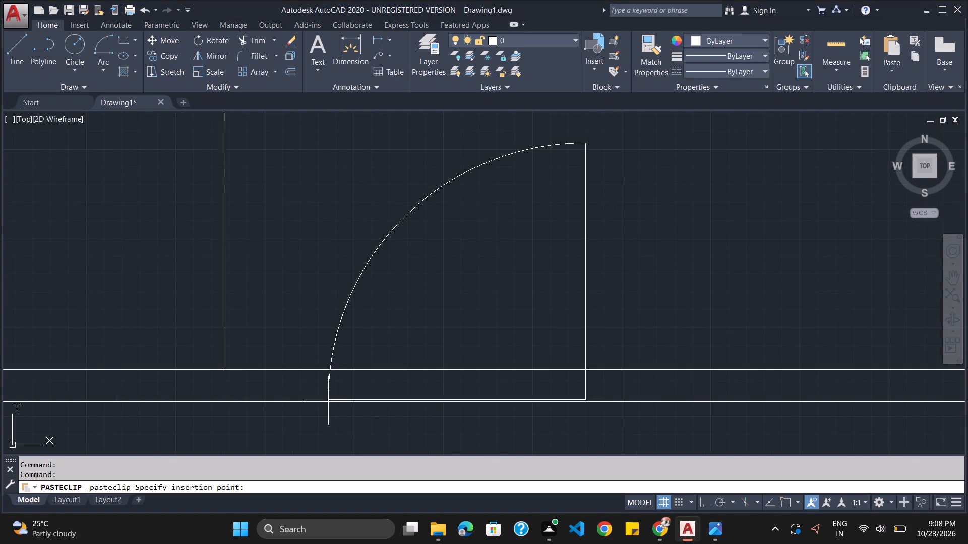
click(323, 402)
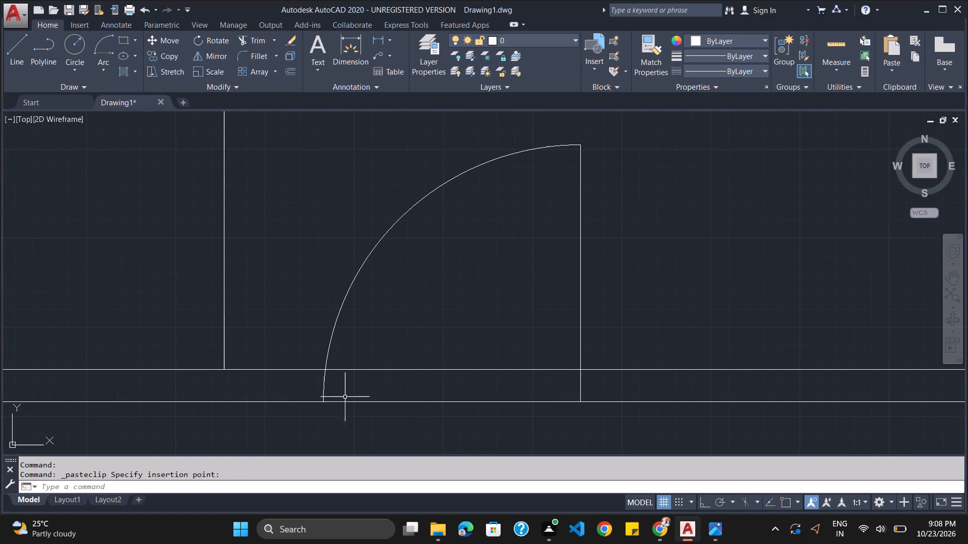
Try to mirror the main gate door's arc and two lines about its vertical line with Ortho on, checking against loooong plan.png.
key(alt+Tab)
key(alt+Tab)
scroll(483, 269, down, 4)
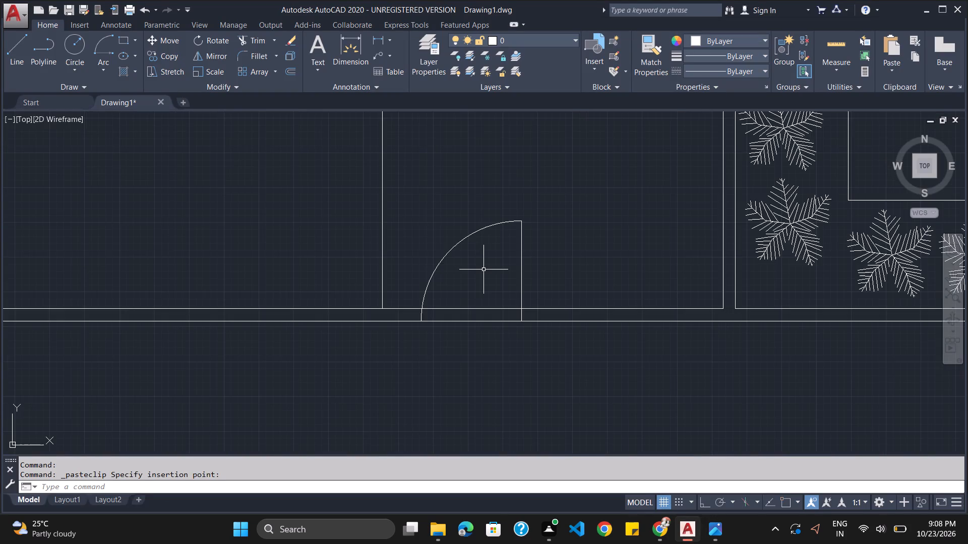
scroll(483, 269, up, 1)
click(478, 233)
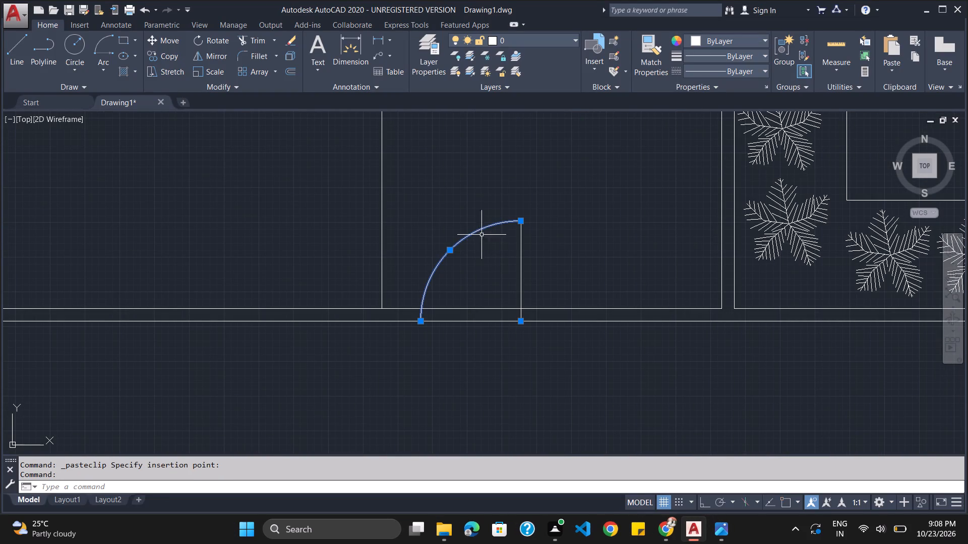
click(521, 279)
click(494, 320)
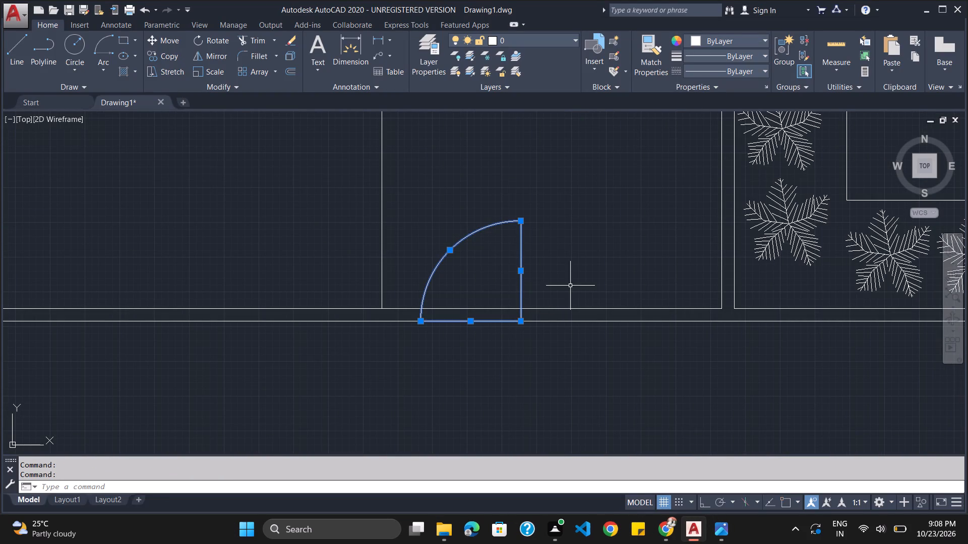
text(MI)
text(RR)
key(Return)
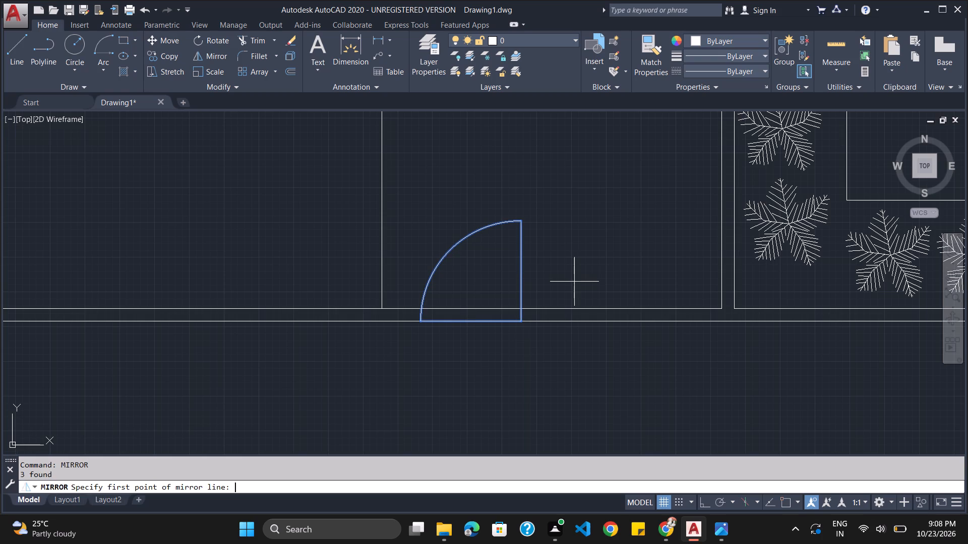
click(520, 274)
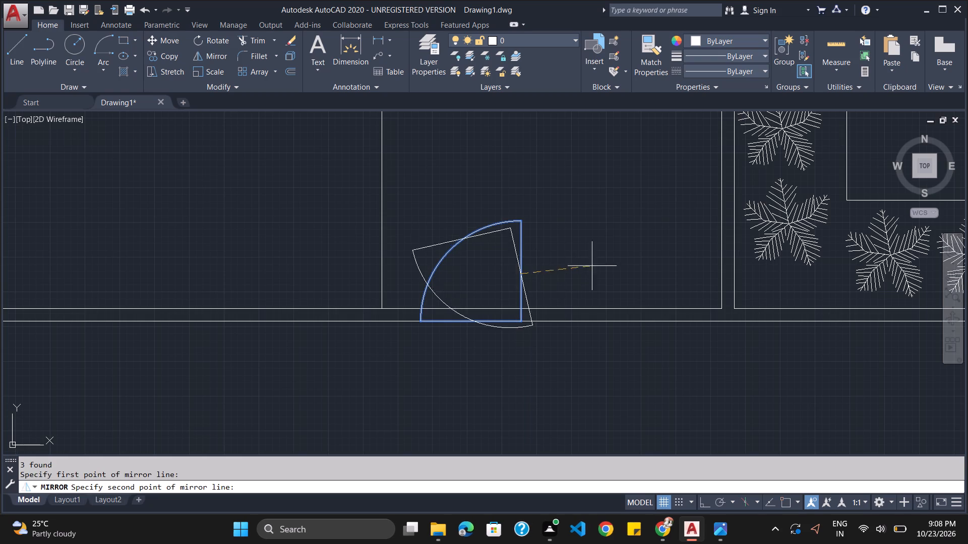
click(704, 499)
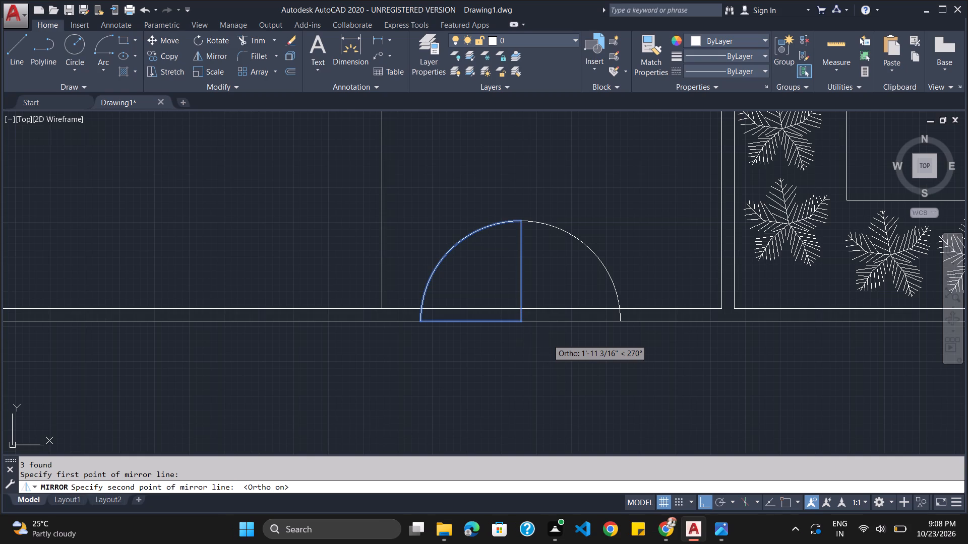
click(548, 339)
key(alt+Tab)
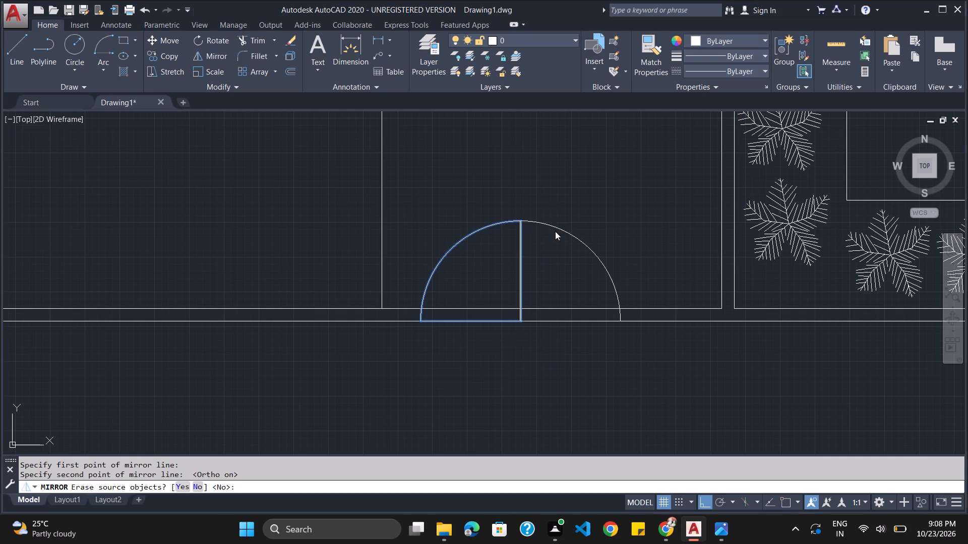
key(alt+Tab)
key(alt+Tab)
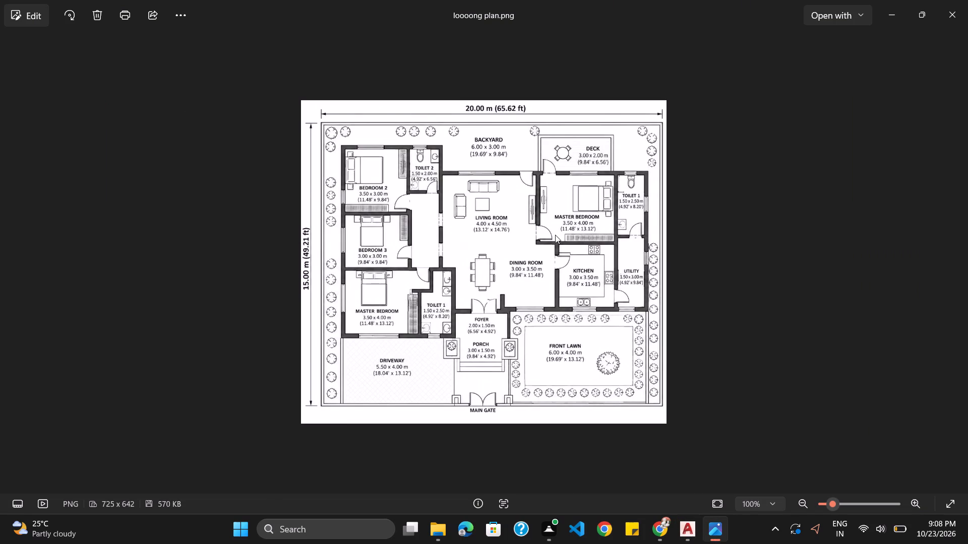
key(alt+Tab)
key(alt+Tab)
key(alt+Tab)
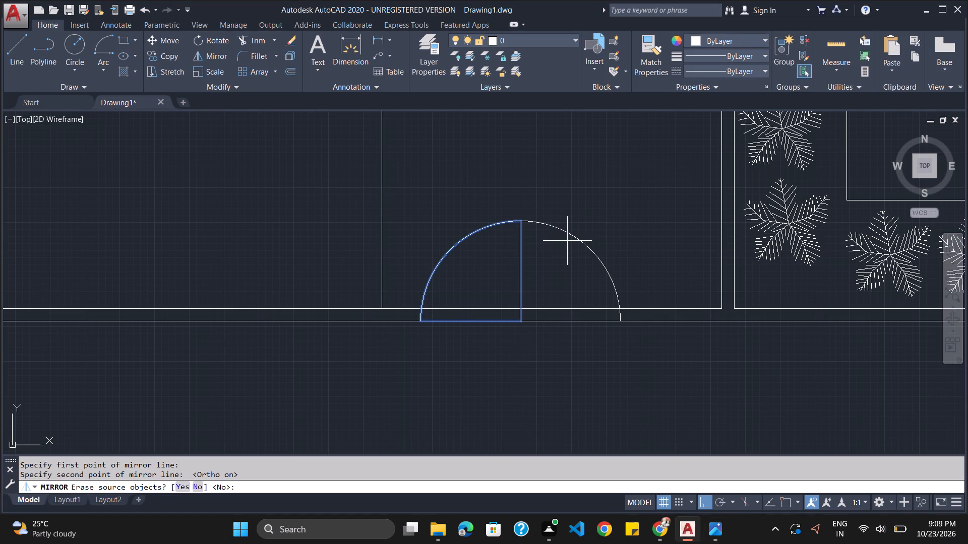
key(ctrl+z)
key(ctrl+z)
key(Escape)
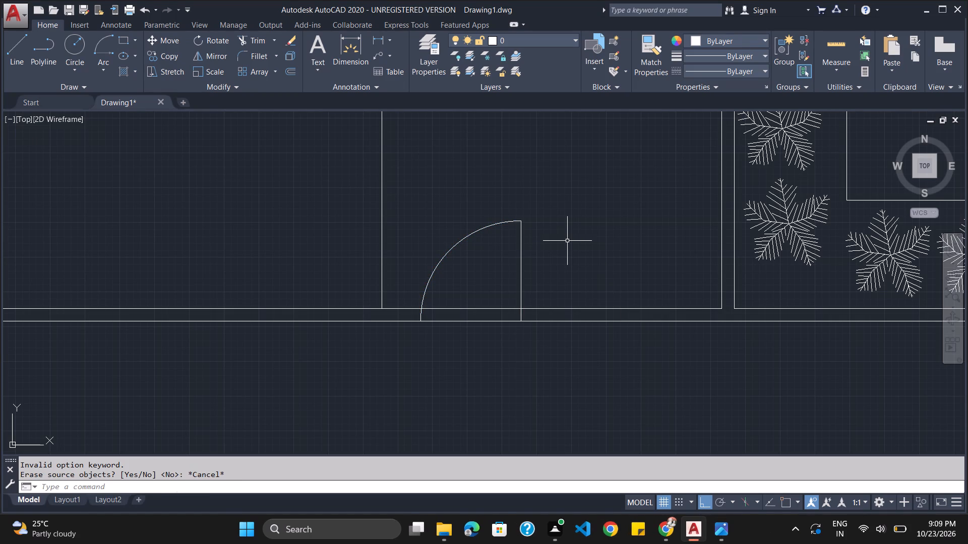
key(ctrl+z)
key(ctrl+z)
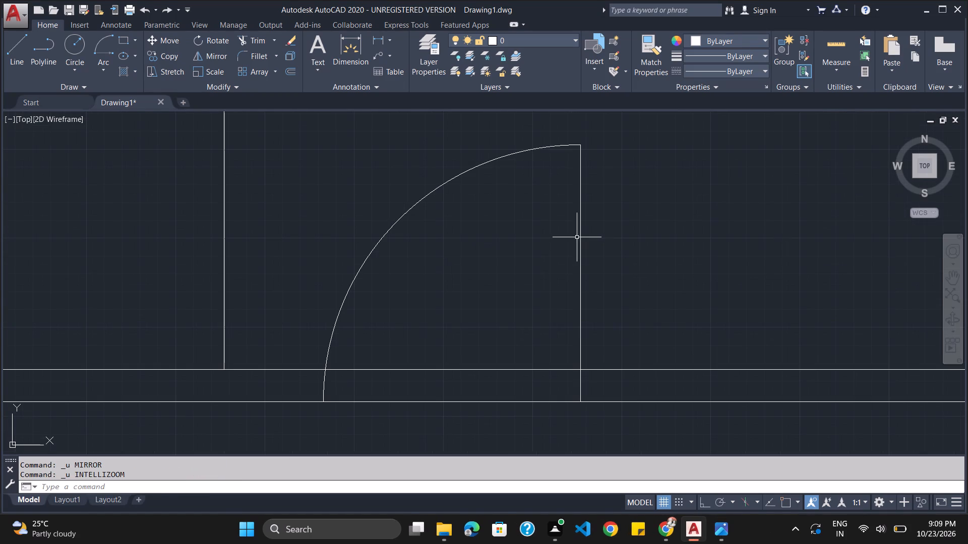
Rotate the main gate door's arc and two lines 90° clockwise about the arc's north end with Ortho on.
click(580, 235)
click(498, 164)
click(497, 161)
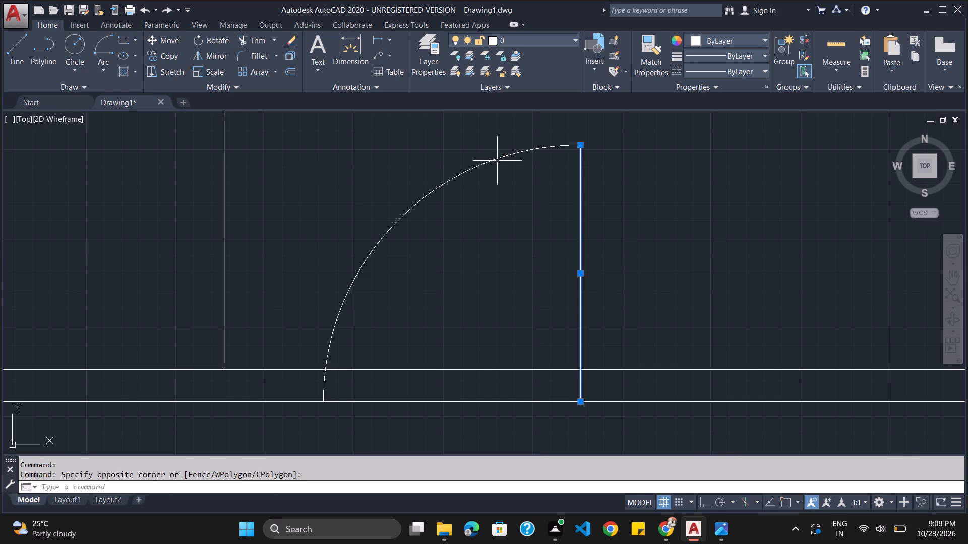
click(497, 158)
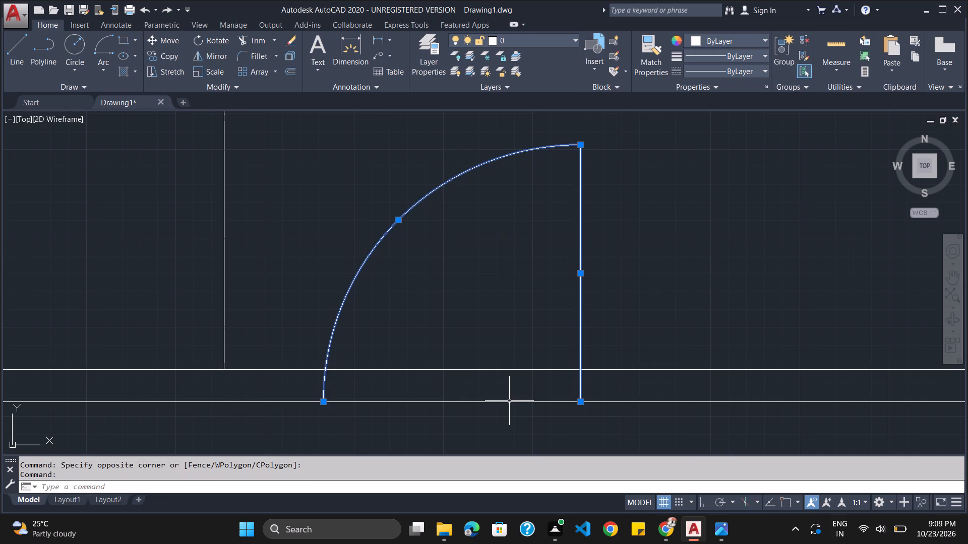
click(509, 402)
text(RO)
key(Return)
click(583, 146)
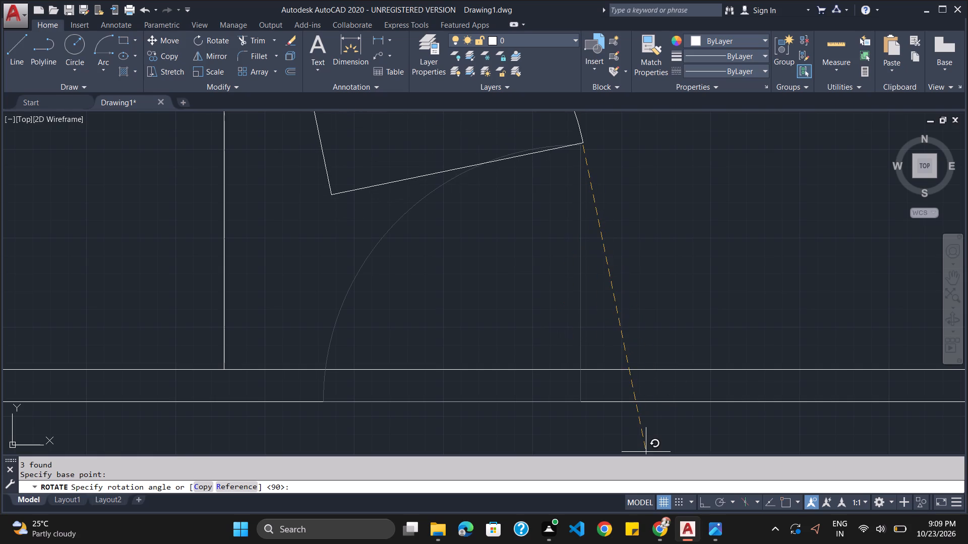
click(698, 502)
scroll(617, 237, down, 3)
click(617, 237)
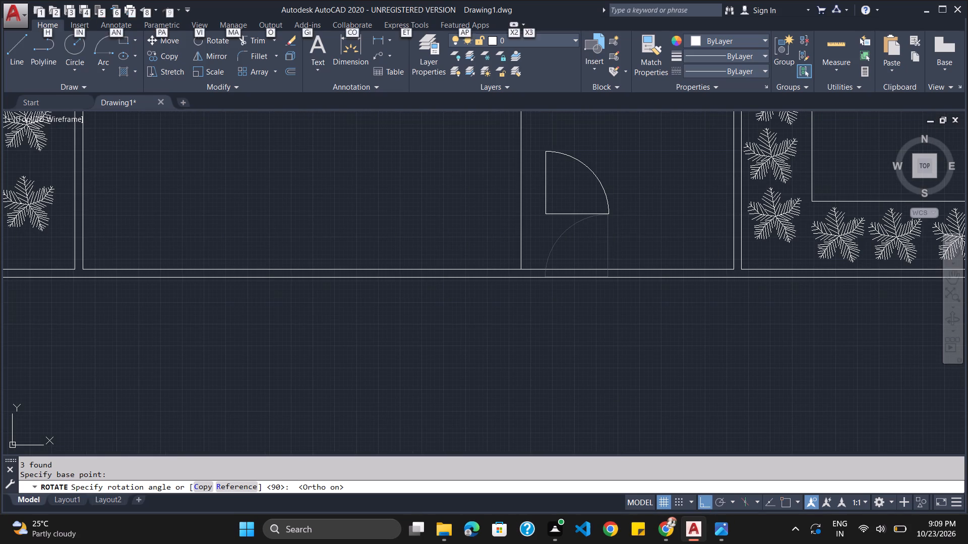
Move the main gate door southeast with Ortho off, setting its horizontal line approximately on the plot's south outer line.
triple_click(595, 181)
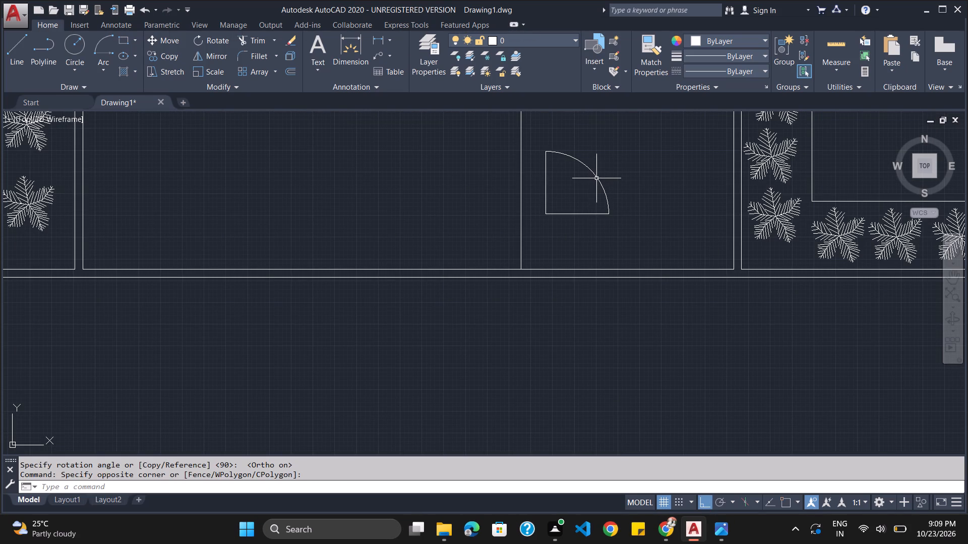
click(600, 180)
click(545, 189)
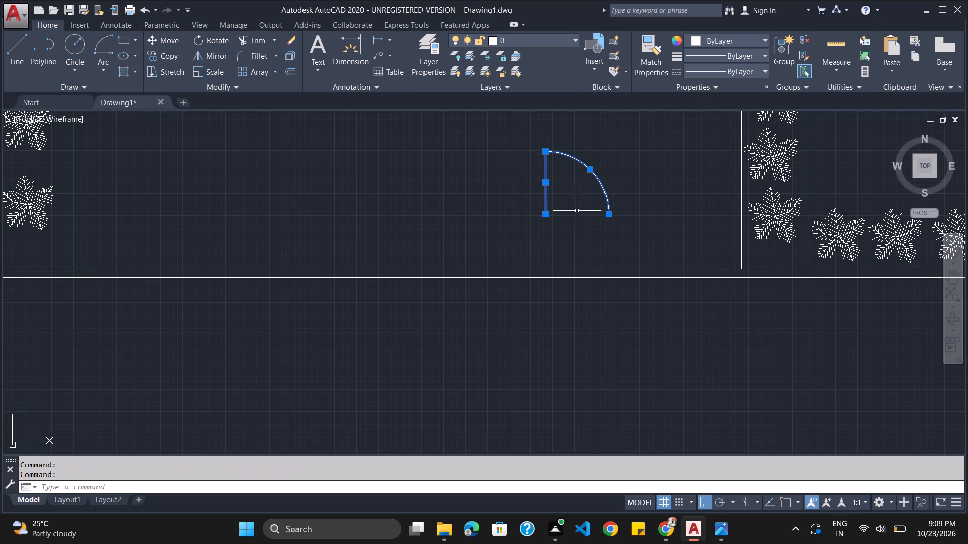
click(579, 215)
key(m)
key(Return)
drag(585, 185, 619, 248)
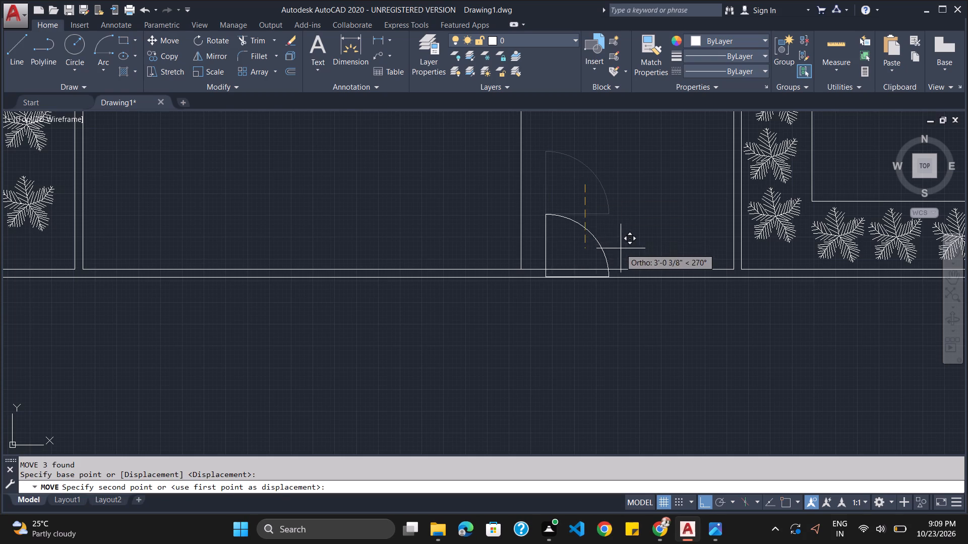
click(702, 502)
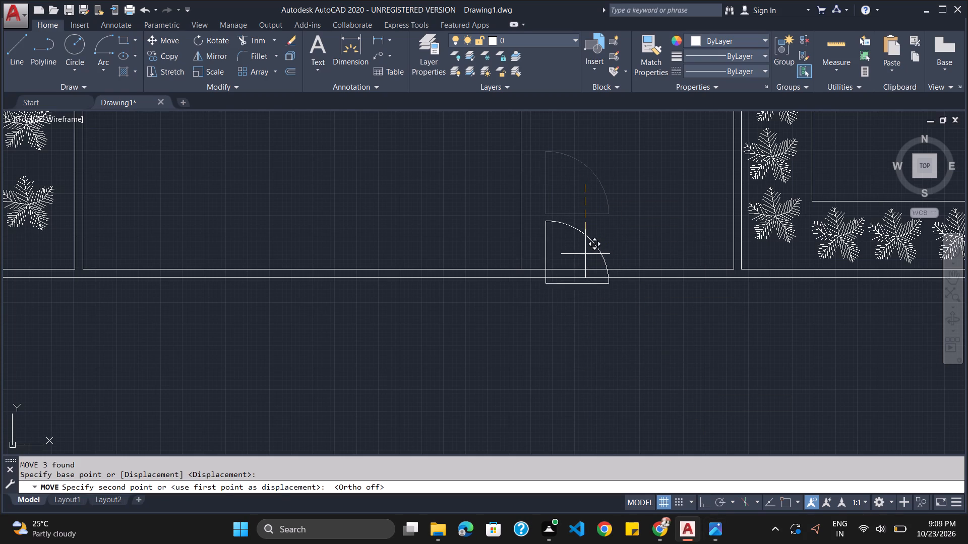
click(612, 249)
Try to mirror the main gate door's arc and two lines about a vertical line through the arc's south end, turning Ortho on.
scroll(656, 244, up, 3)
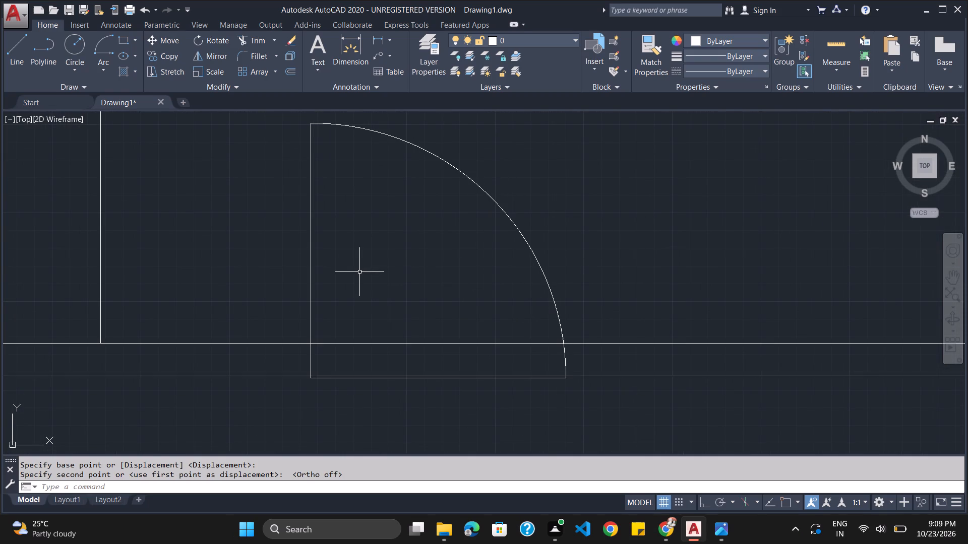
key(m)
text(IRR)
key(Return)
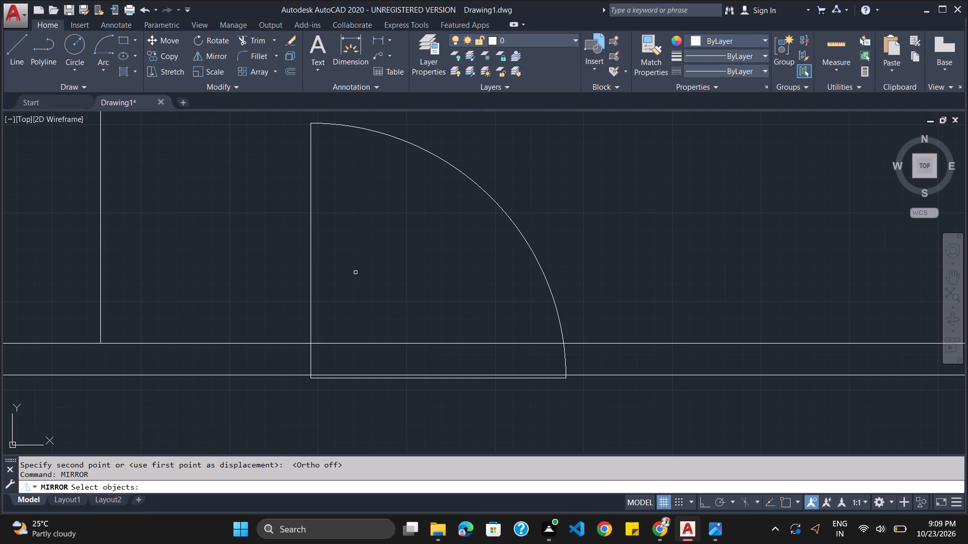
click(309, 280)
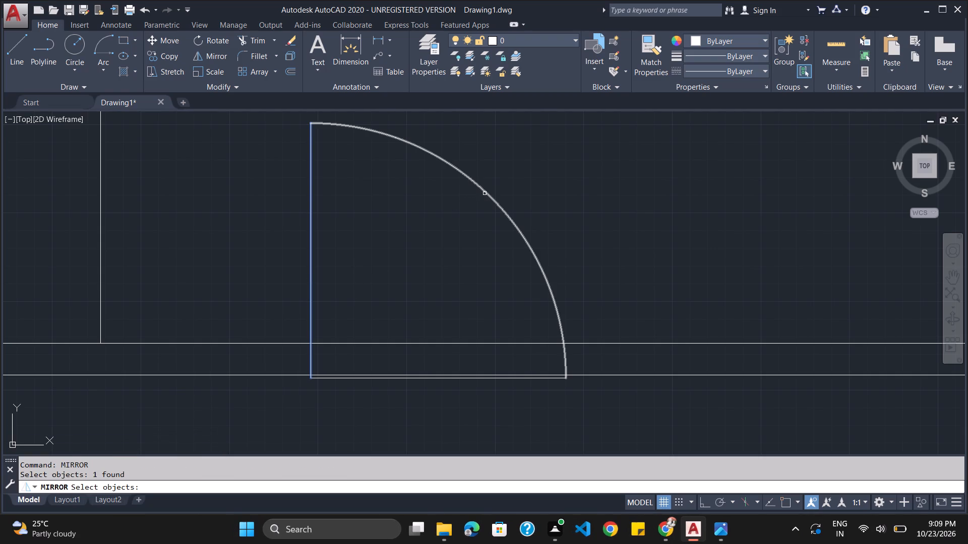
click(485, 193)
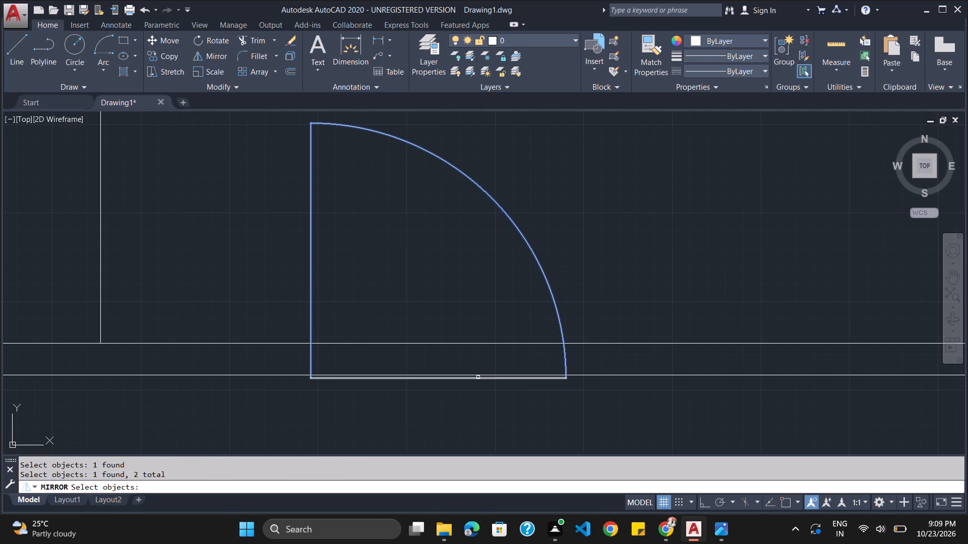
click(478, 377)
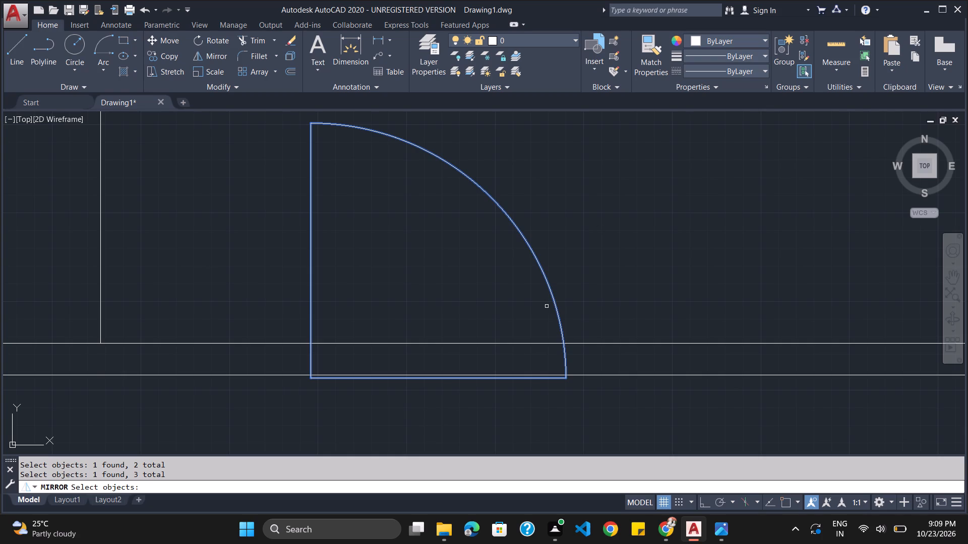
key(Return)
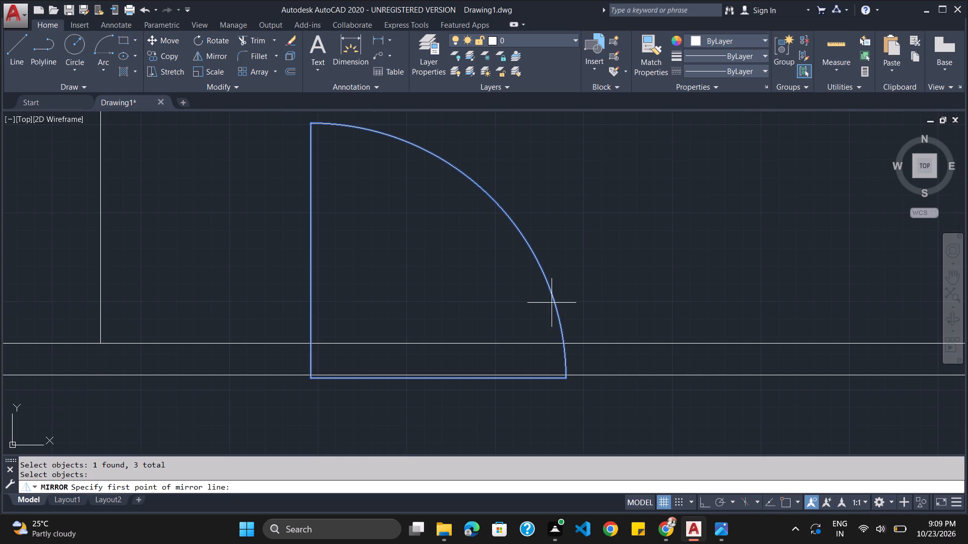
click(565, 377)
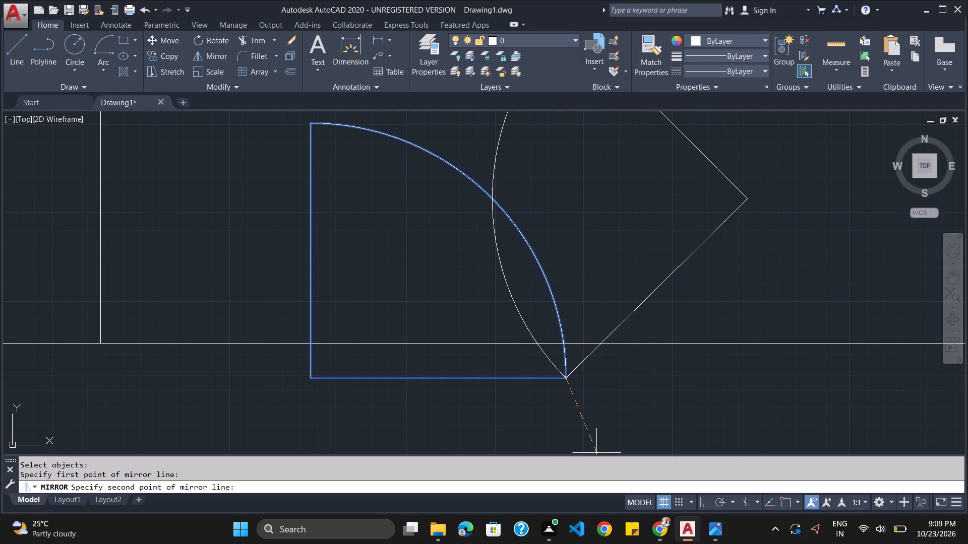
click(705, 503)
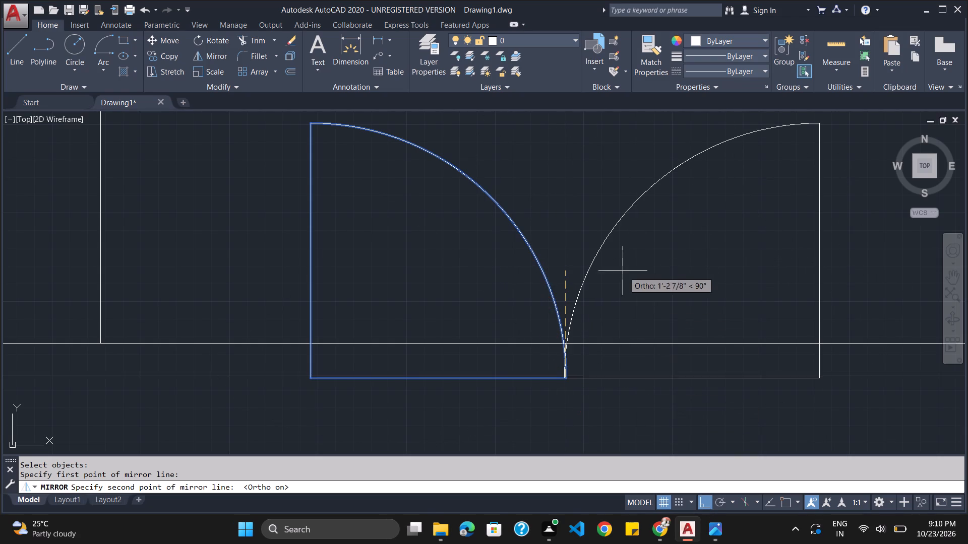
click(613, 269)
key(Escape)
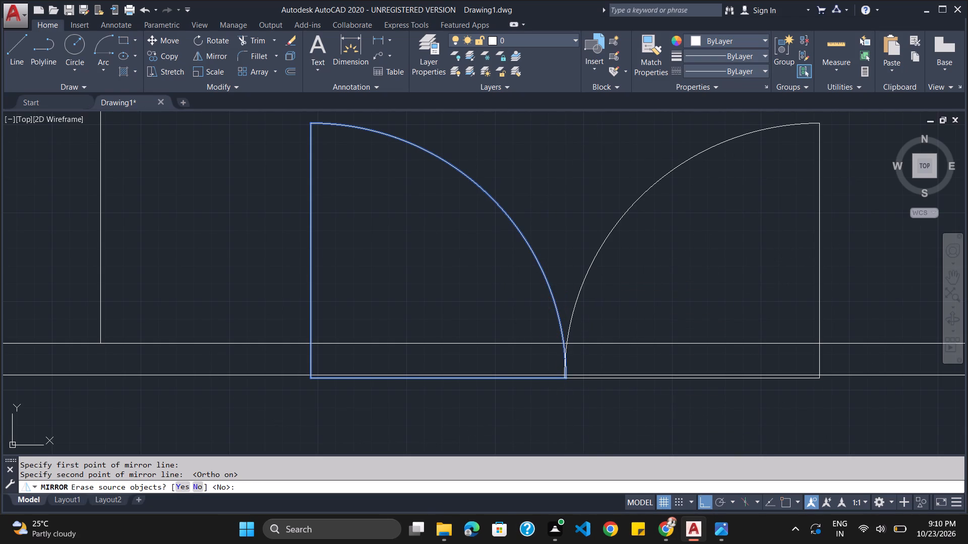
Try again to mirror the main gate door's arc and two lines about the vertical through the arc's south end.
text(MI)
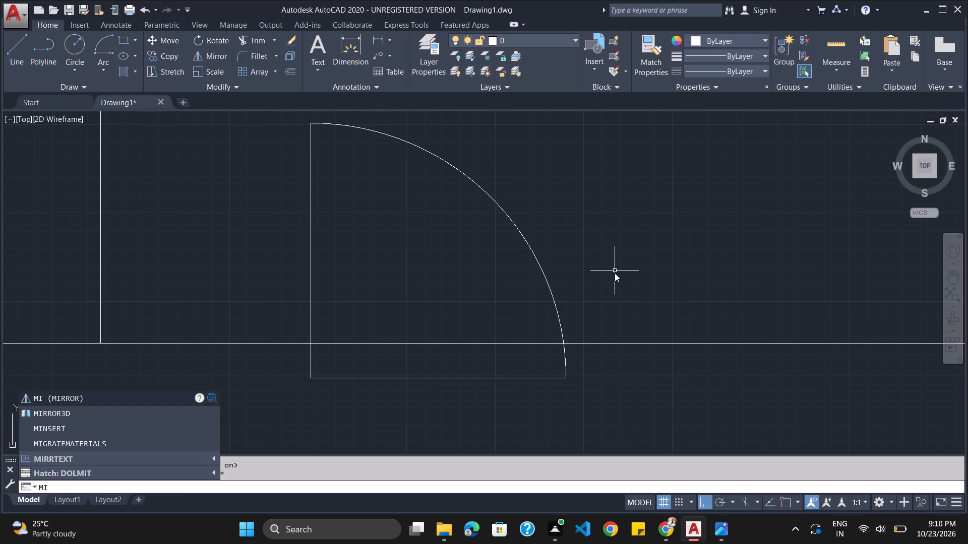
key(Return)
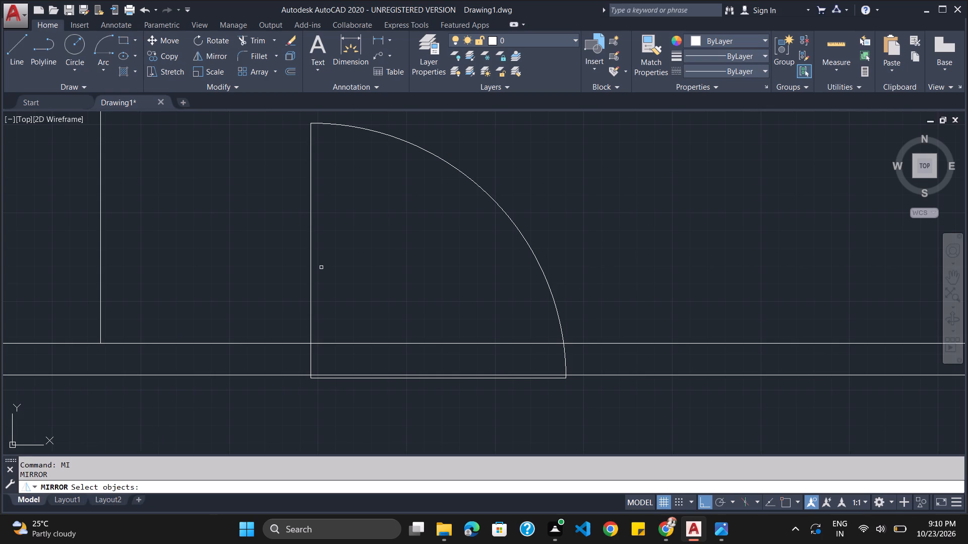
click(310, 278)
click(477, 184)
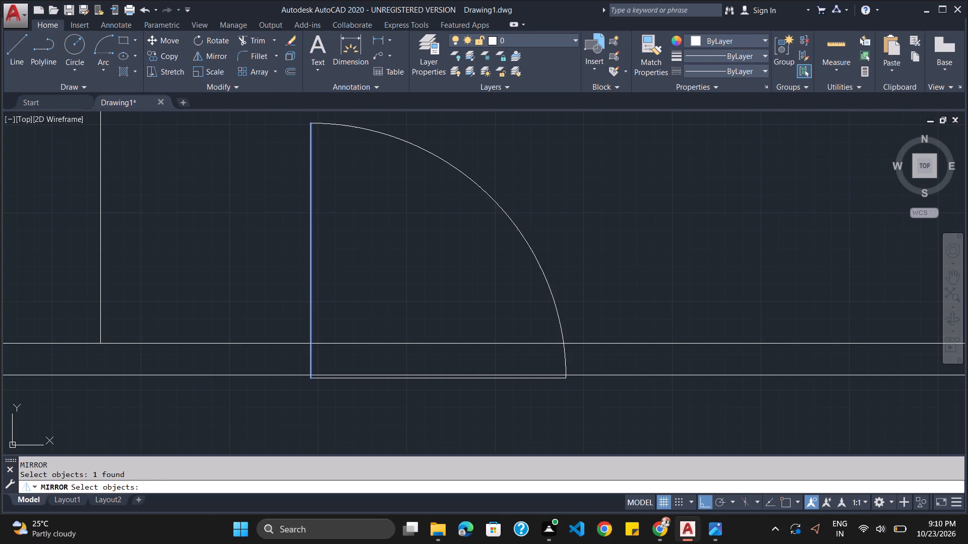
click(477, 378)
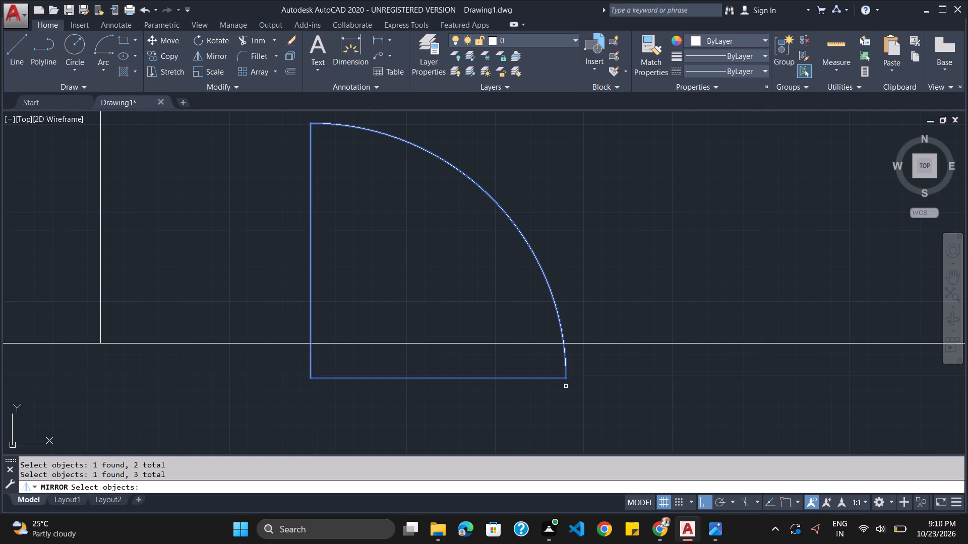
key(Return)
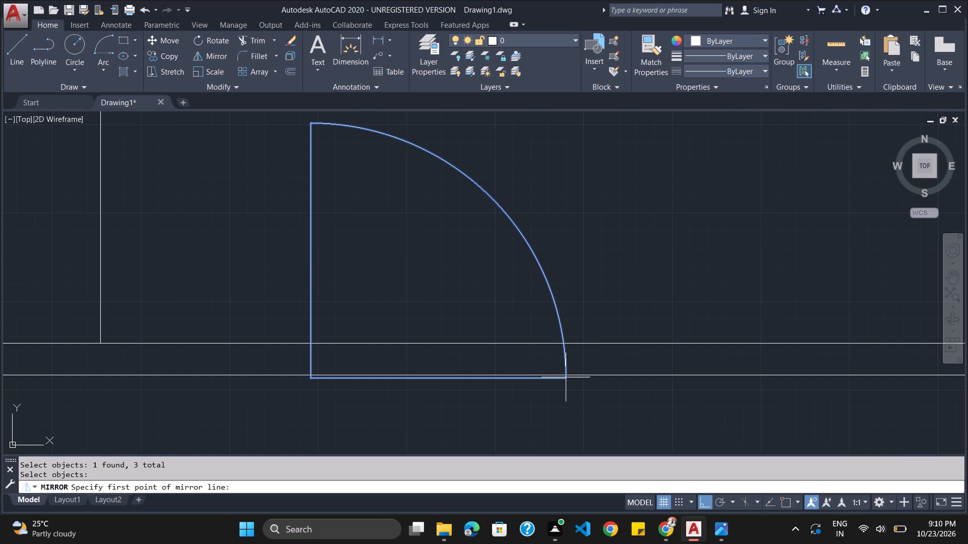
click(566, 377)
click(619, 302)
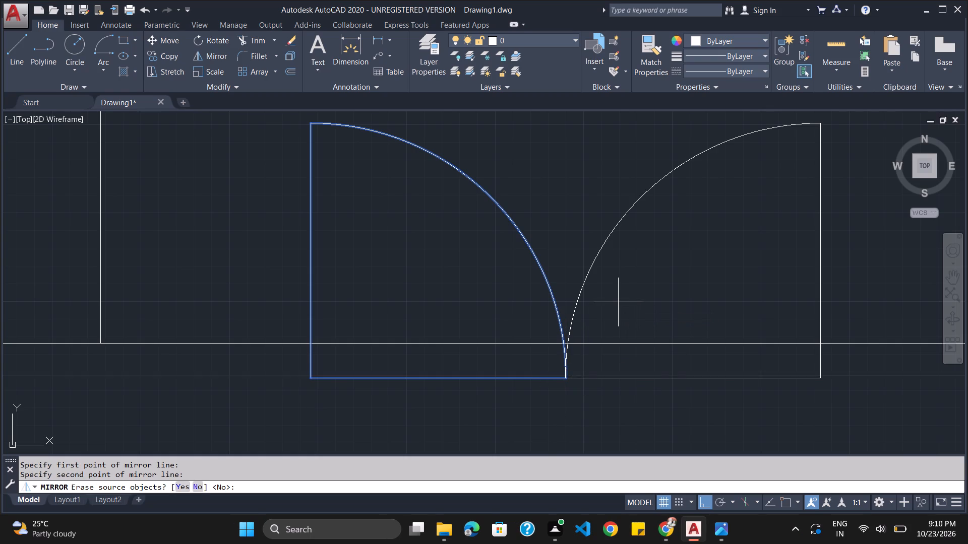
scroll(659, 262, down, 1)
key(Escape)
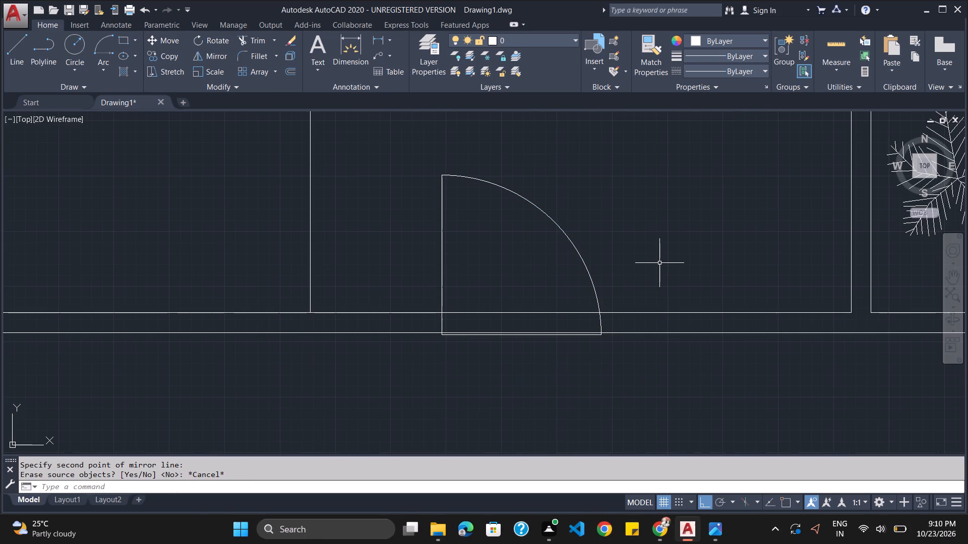
Mirror the main gate door's arc and two lines eastward about the vertical through the arc's south end, keeping the source objects.
drag(442, 275, 451, 275)
click(554, 217)
click(560, 230)
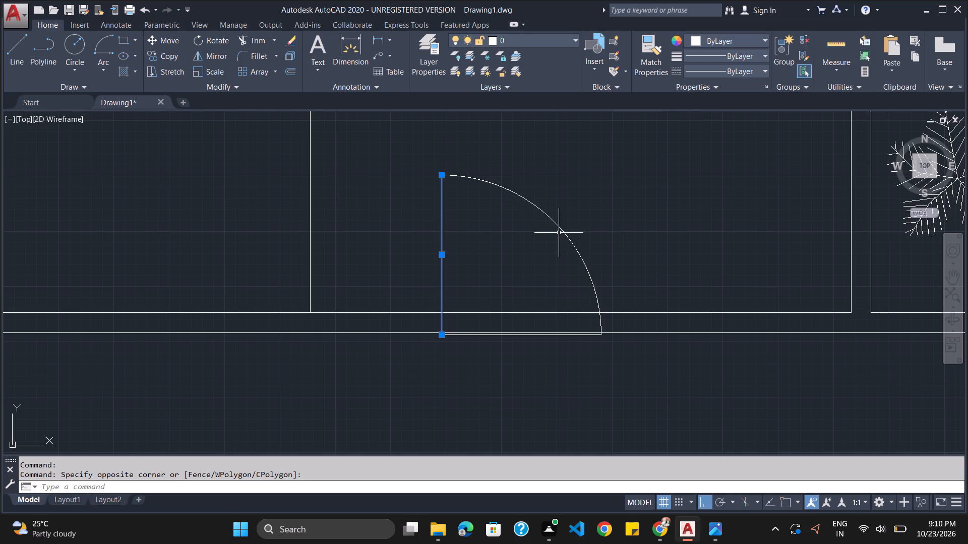
click(561, 230)
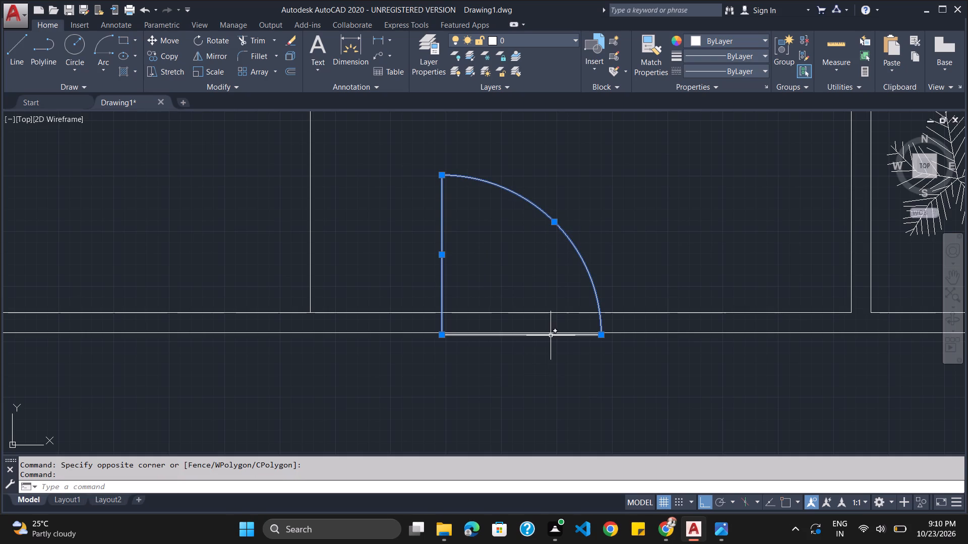
click(551, 335)
text(MI)
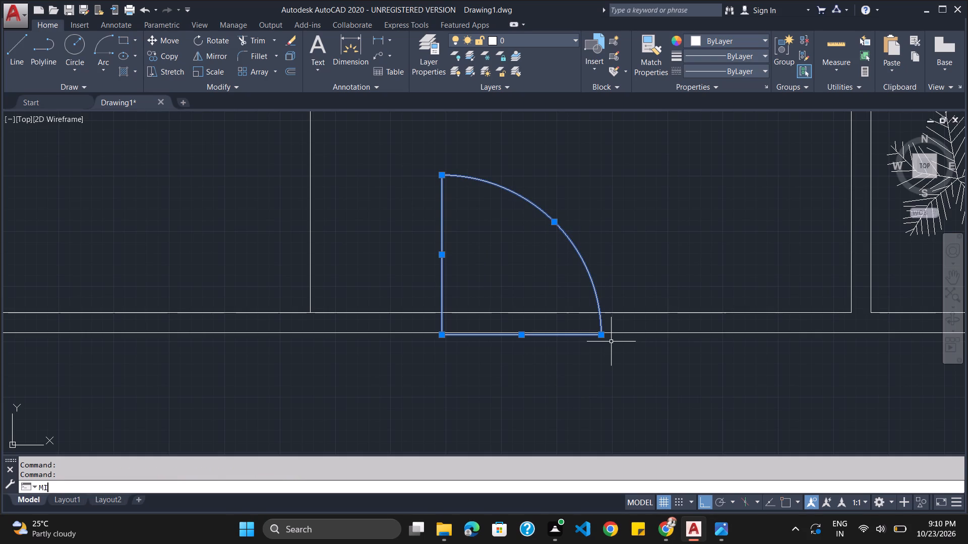
key(Return)
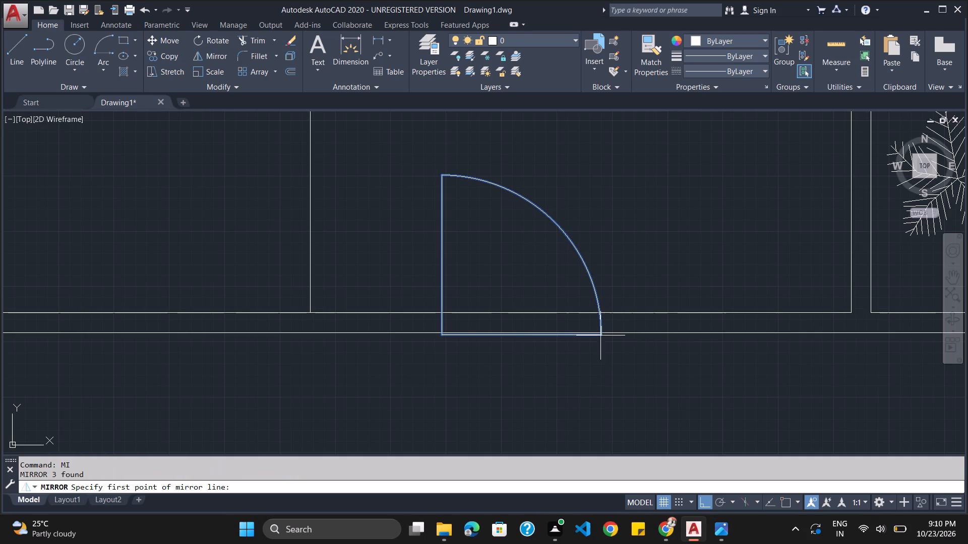
click(601, 336)
click(607, 268)
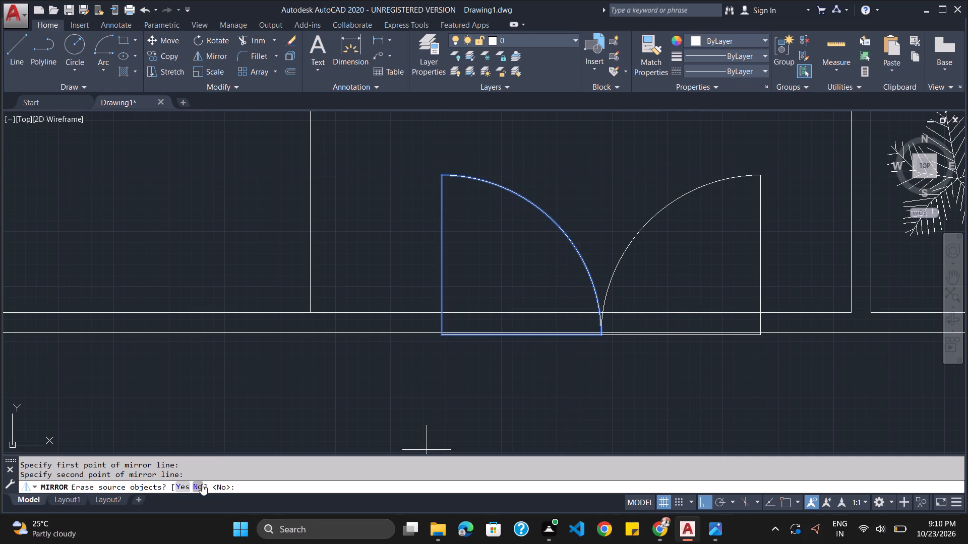
click(202, 484)
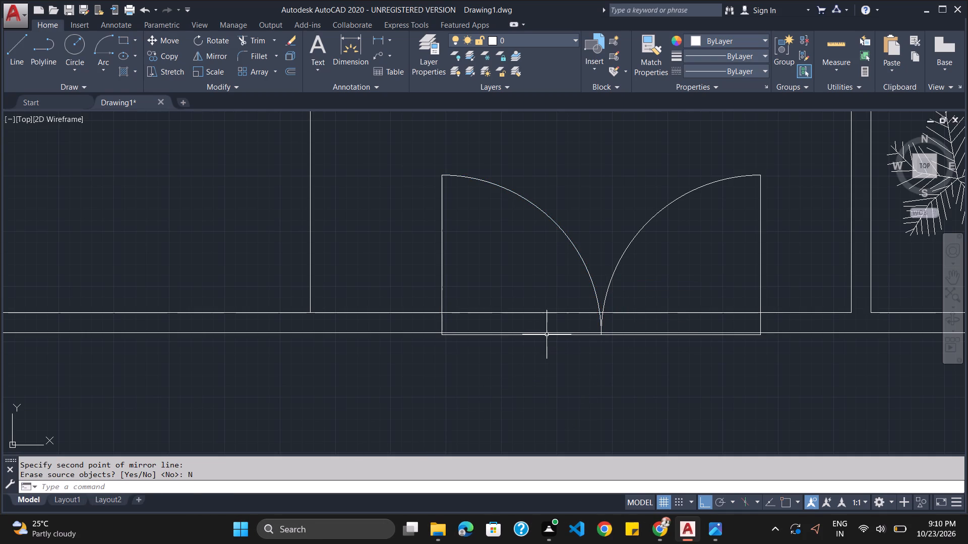
Delete the two horizontal lines along the bottom of the main gate's double door.
click(547, 334)
click(626, 335)
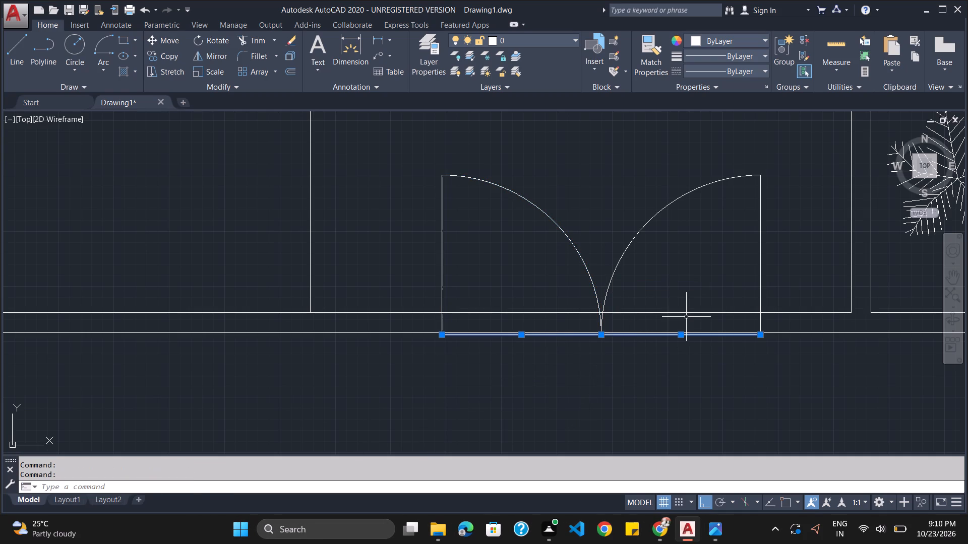
key(Delete)
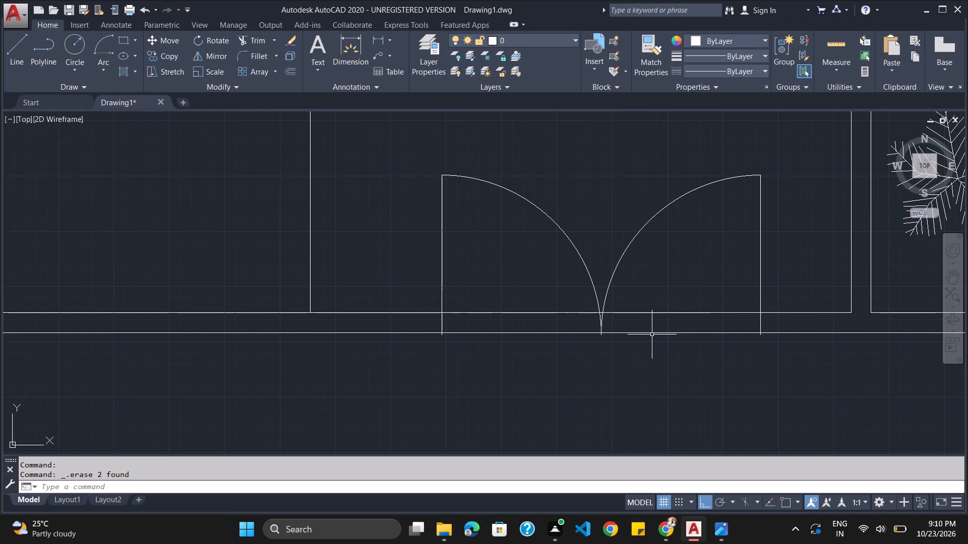
Copy the main gate's double door to the foyer entrance per loooong plan.png, its west leaf's lower end on the wall's south line.
scroll(649, 342, down, 4)
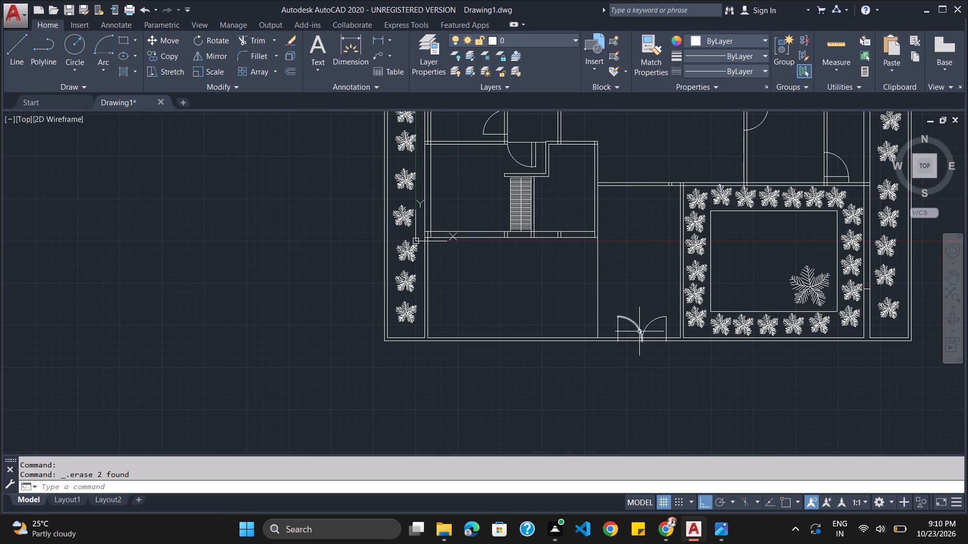
click(640, 332)
click(646, 325)
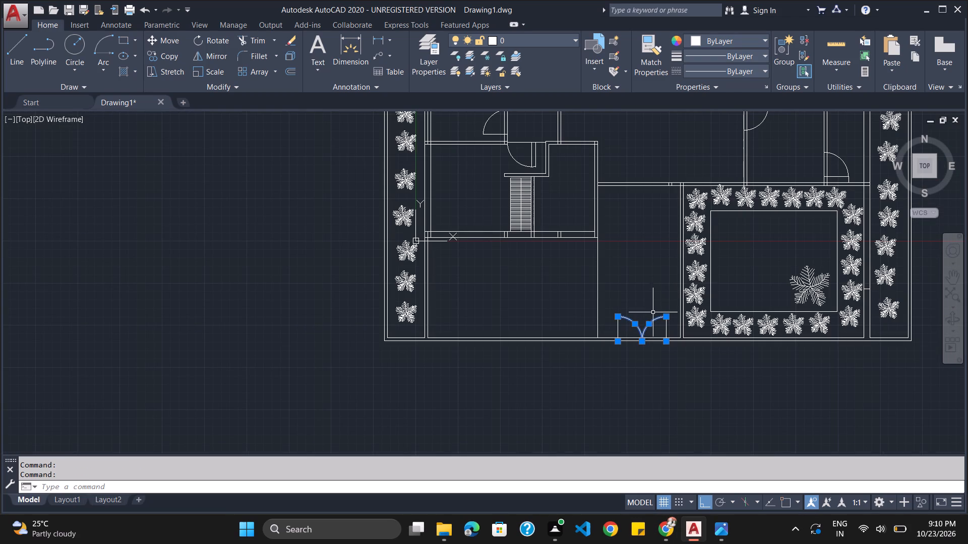
click(667, 327)
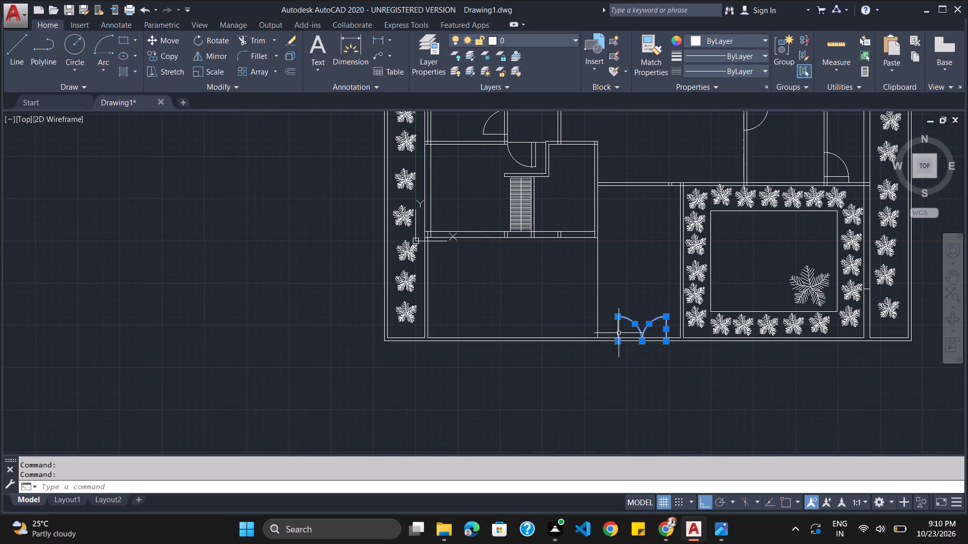
click(620, 330)
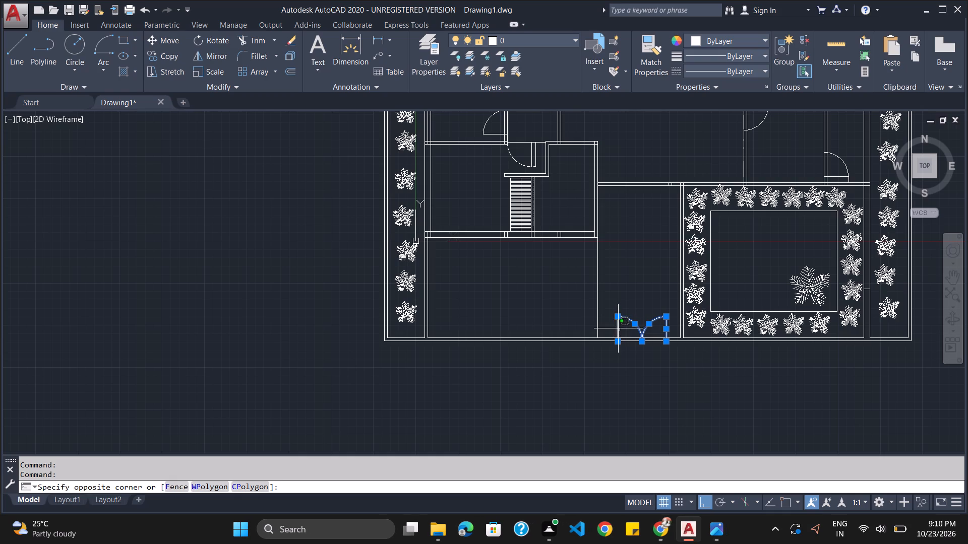
click(619, 328)
click(619, 327)
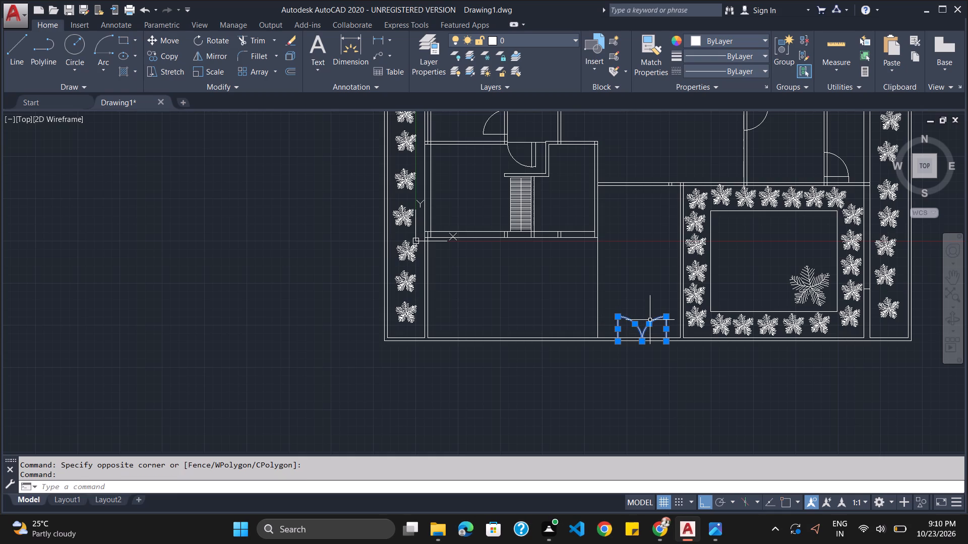
key(ctrl+c)
key(ctrl+v)
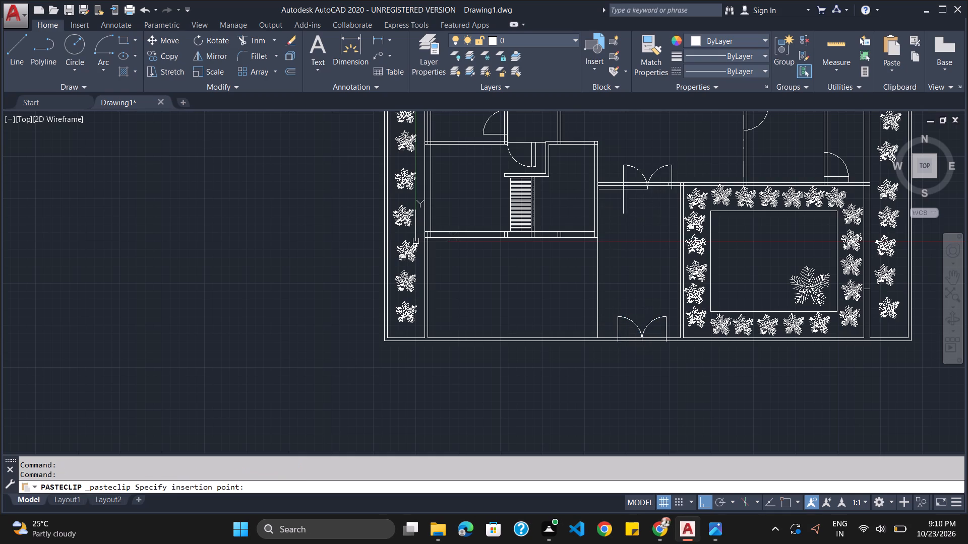
key(alt+Tab)
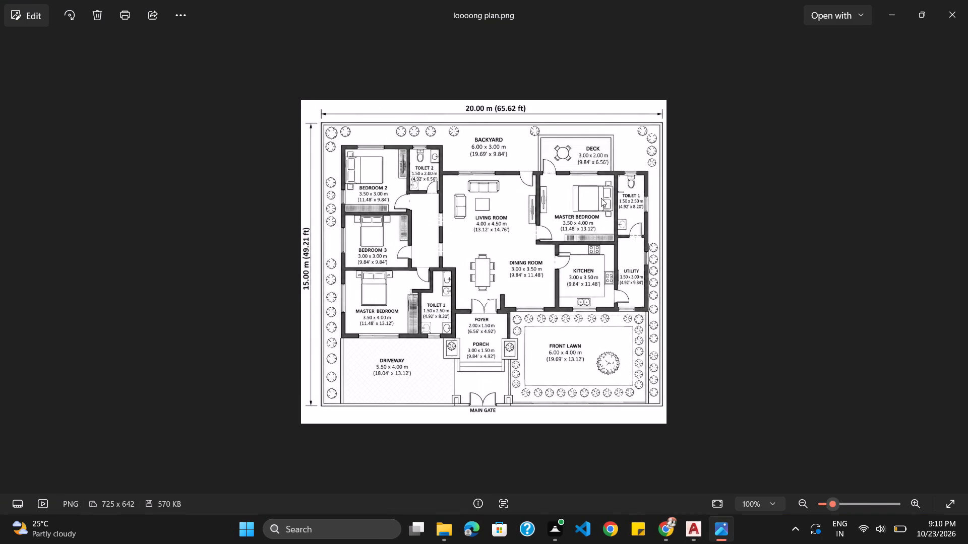
key(alt+Tab)
scroll(612, 188, up, 3)
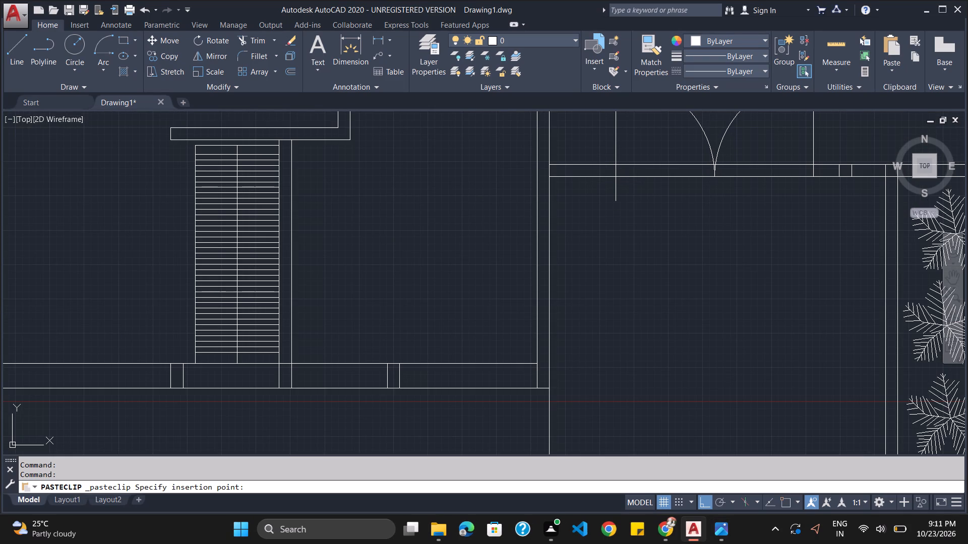
click(616, 177)
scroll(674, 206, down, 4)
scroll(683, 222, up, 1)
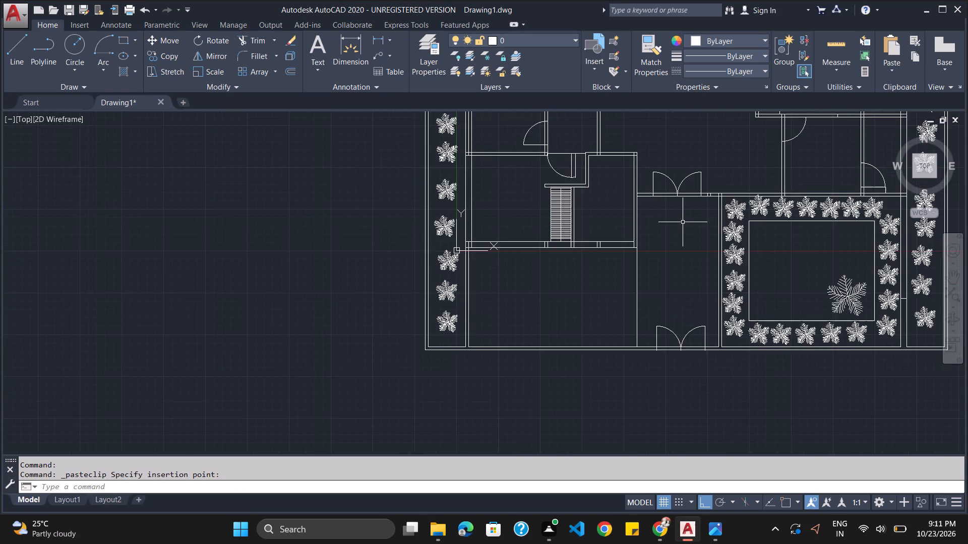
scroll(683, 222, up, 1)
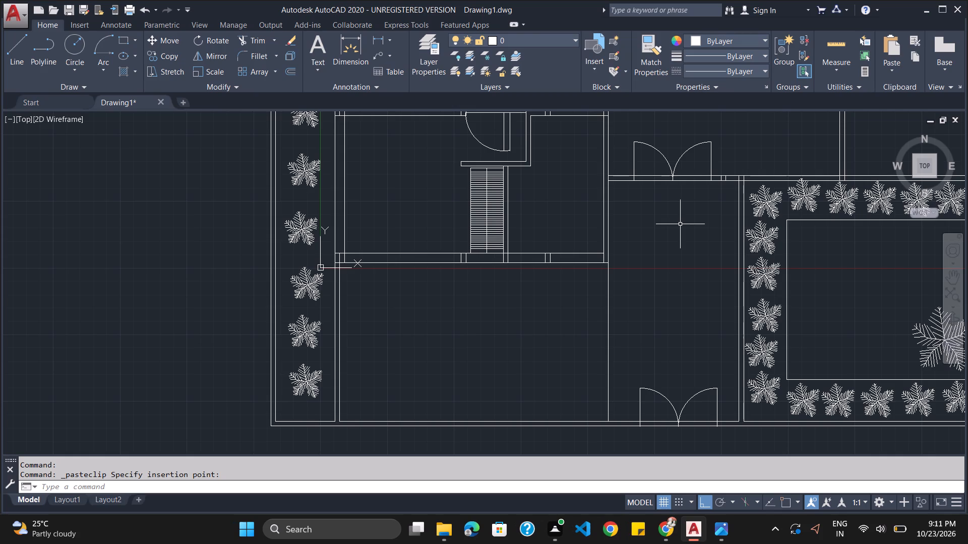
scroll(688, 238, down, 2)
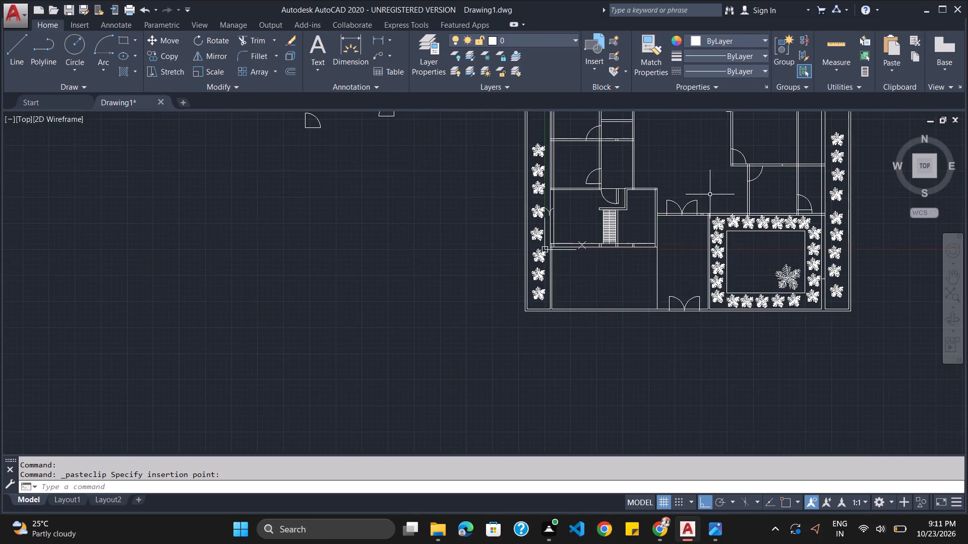
Delete the two spare single-door symbols lying outside the plot, west of the floor plan.
scroll(731, 154, down, 4)
scroll(745, 147, up, 5)
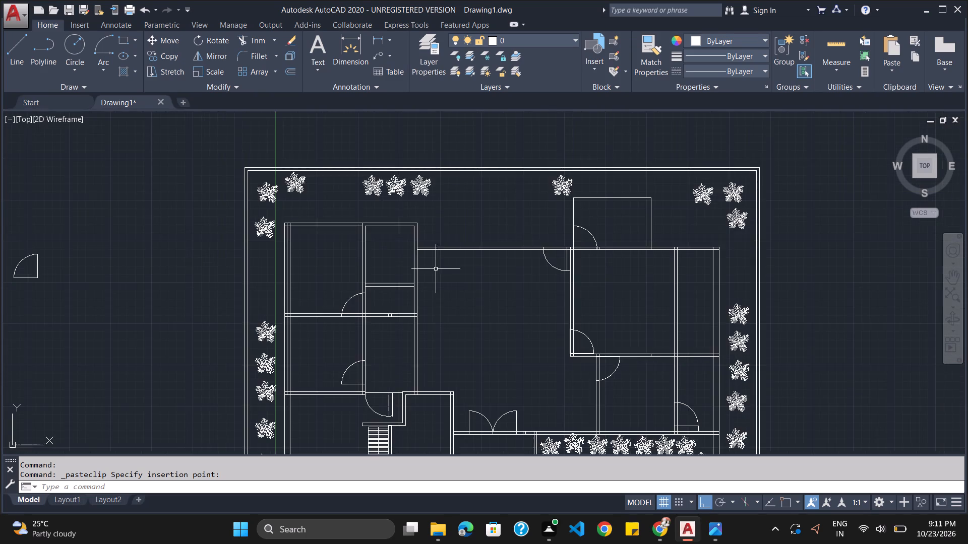
scroll(436, 270, down, 2)
drag(267, 234, 277, 241)
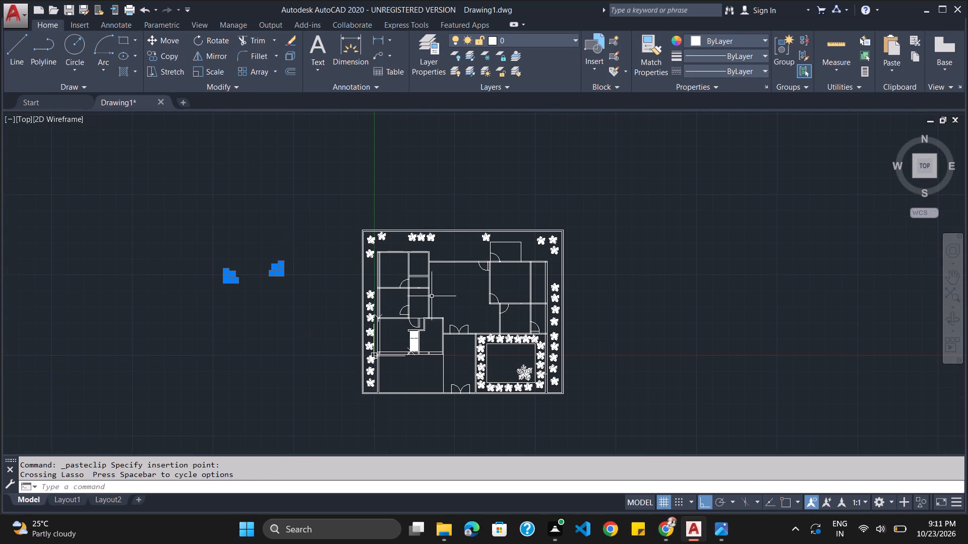
key(Escape)
drag(244, 241, 292, 305)
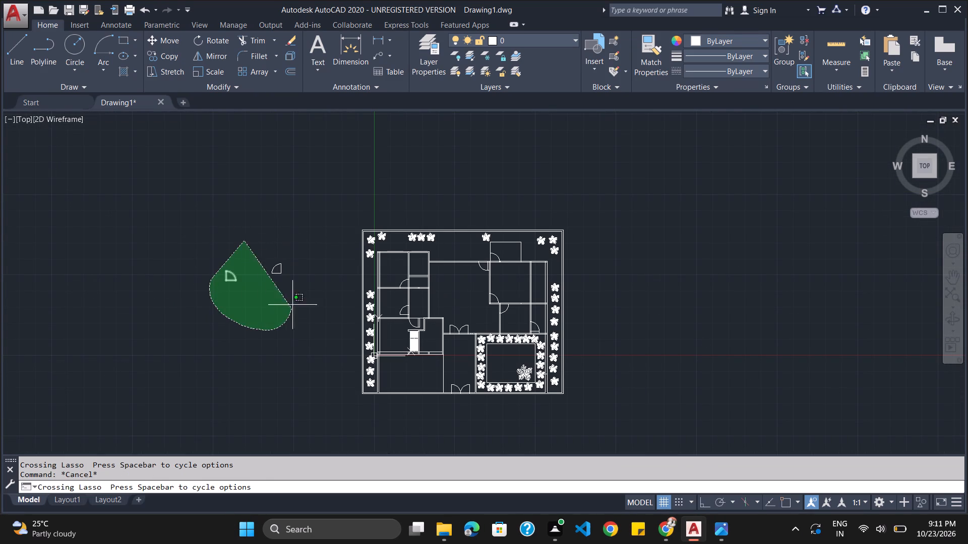
drag(292, 305, 256, 220)
key(Delete)
Compare the drawn floor plan and its door positions with the reference image loooong plan.png.
scroll(449, 291, up, 2)
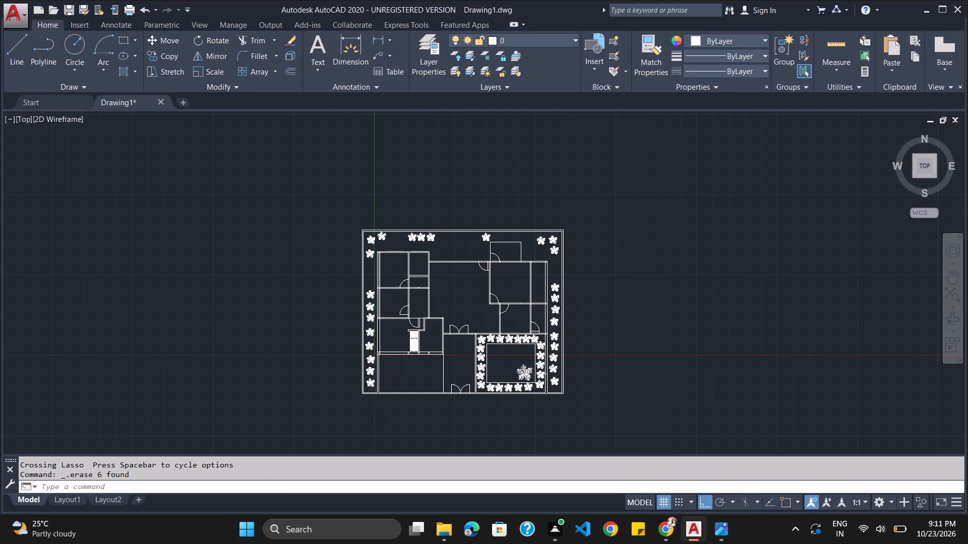
scroll(451, 296, down, 2)
scroll(480, 374, up, 2)
key(alt+Tab)
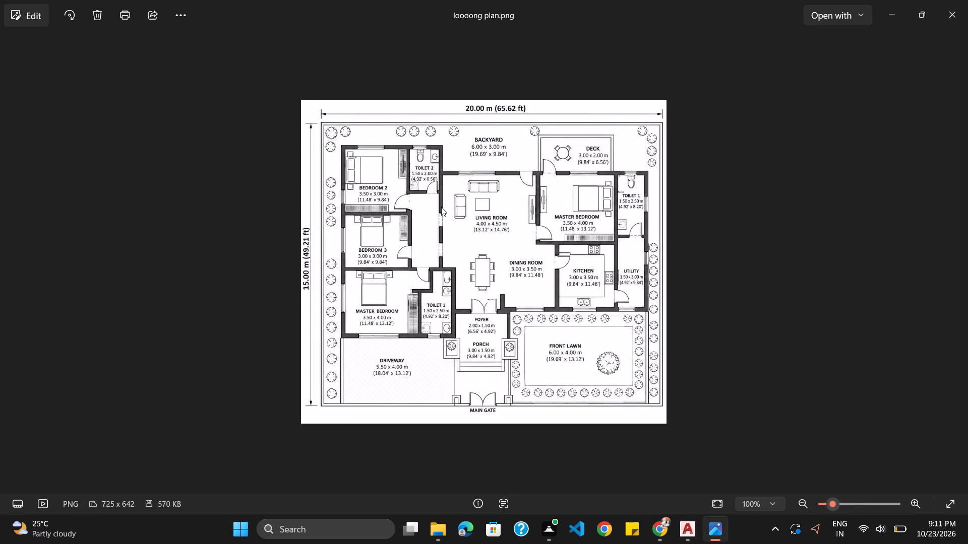
key(alt+Tab)
scroll(374, 258, down, 1)
scroll(376, 277, up, 1)
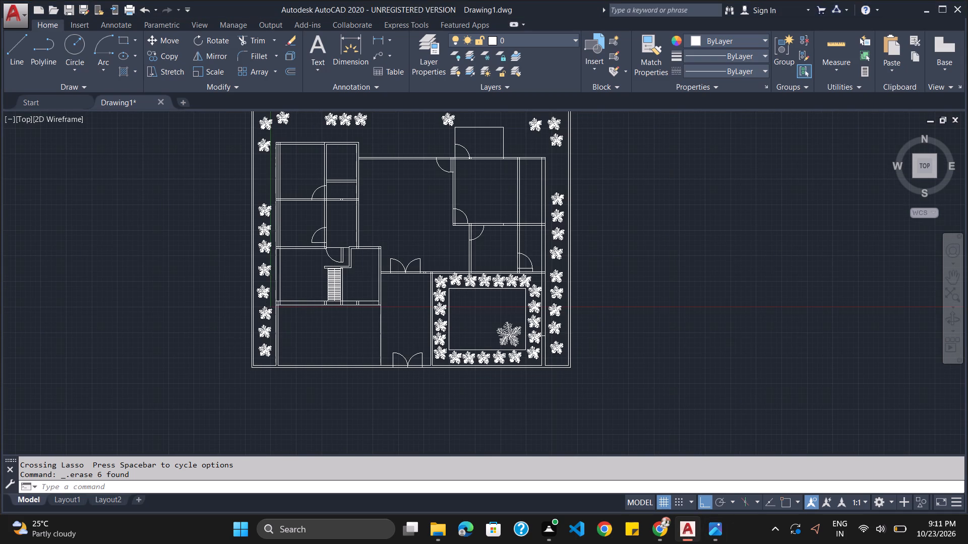
scroll(376, 277, down, 3)
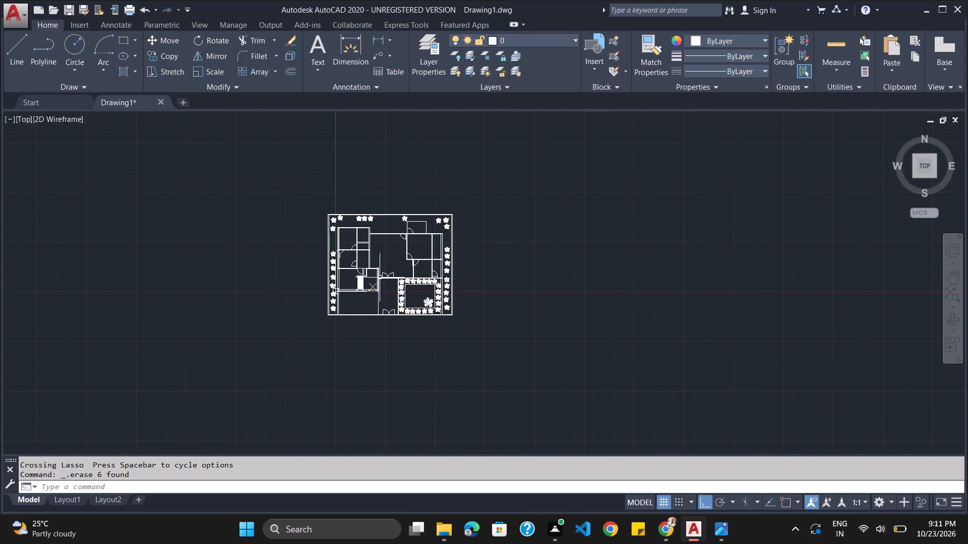
scroll(379, 232, up, 2)
key(alt+Tab)
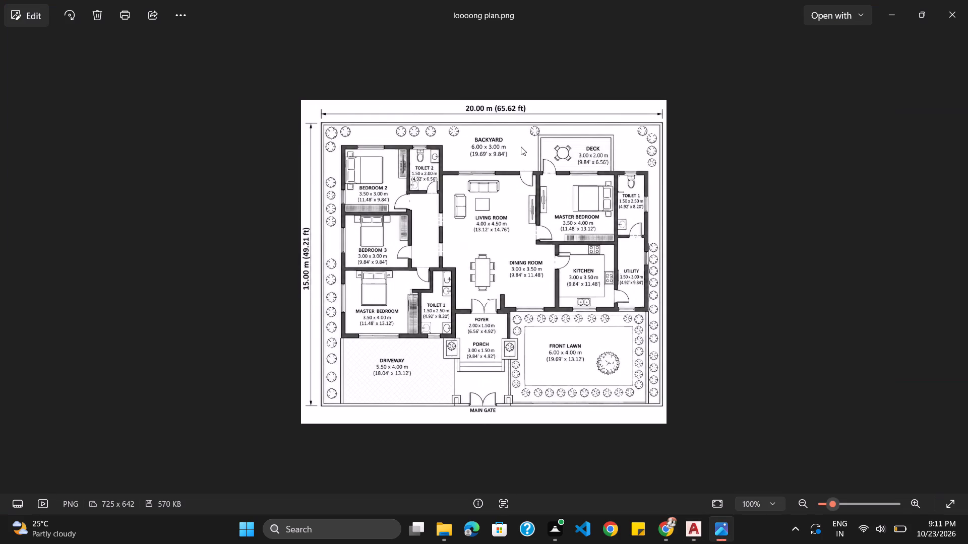
key(alt+Tab)
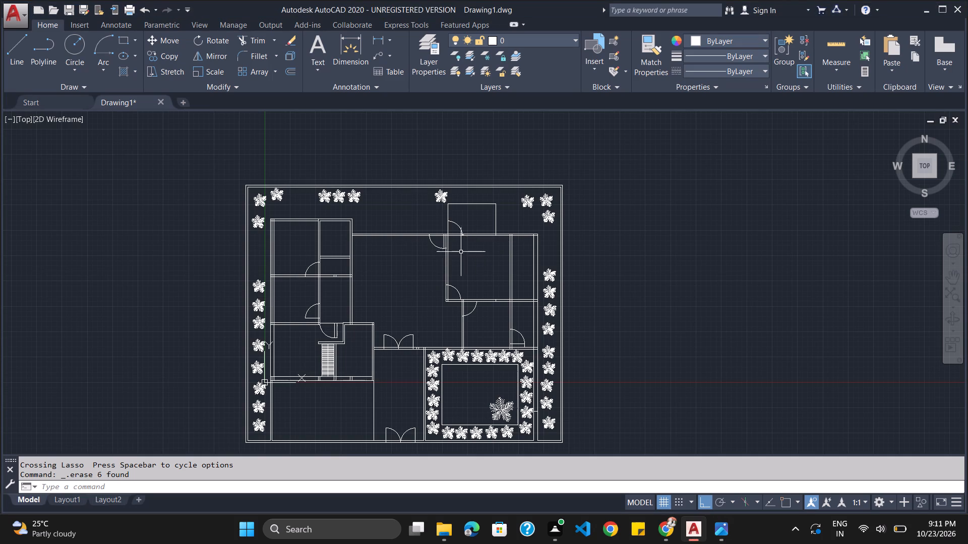
Trim the line across the southwest Master Bedroom's door opening and the wall's west line across Bedroom 3's door opening.
text(TRIM)
key(Return)
key(Return)
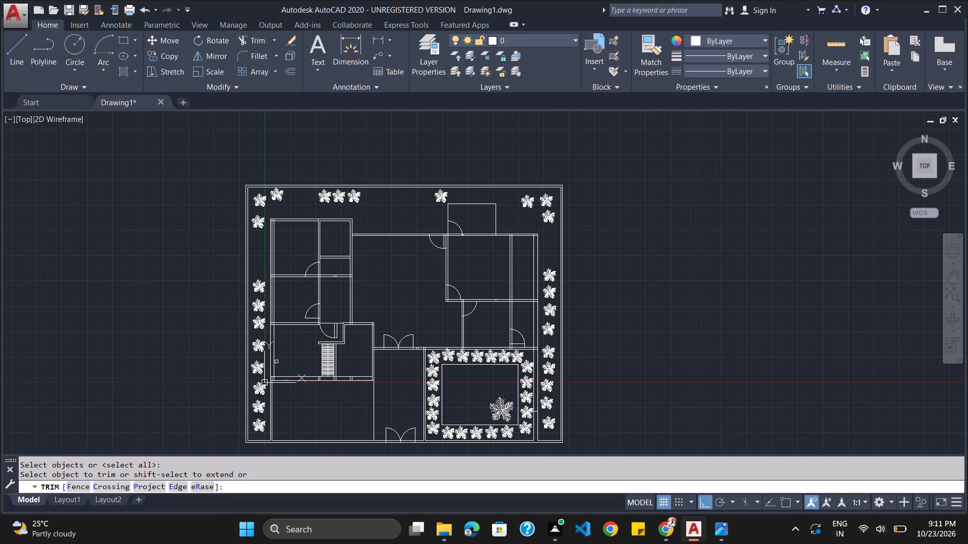
scroll(276, 362, up, 3)
scroll(290, 359, down, 2)
scroll(362, 286, up, 3)
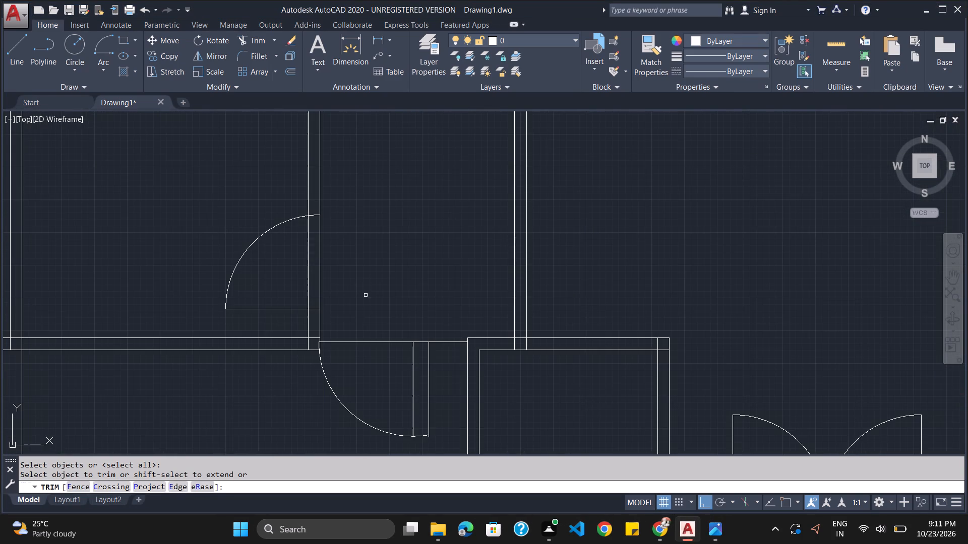
click(358, 342)
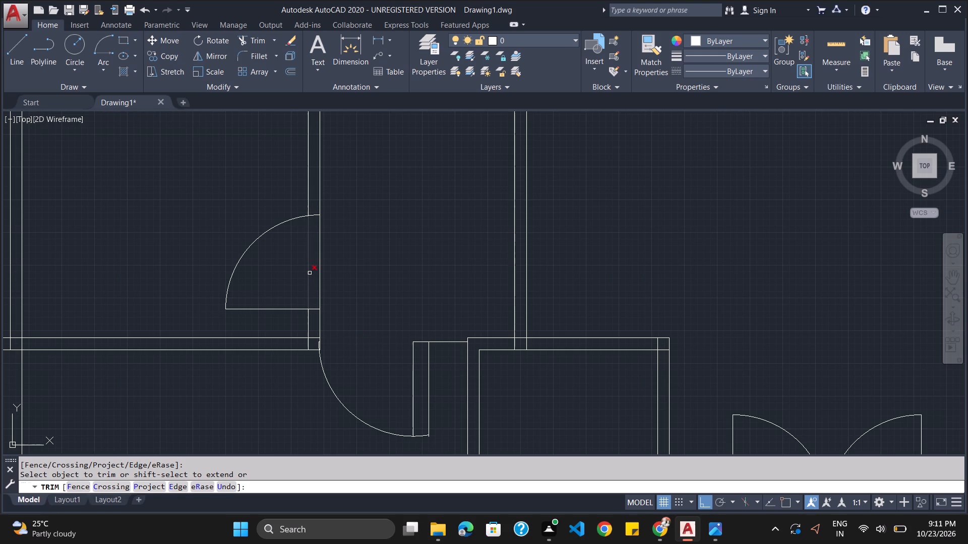
click(310, 274)
click(320, 268)
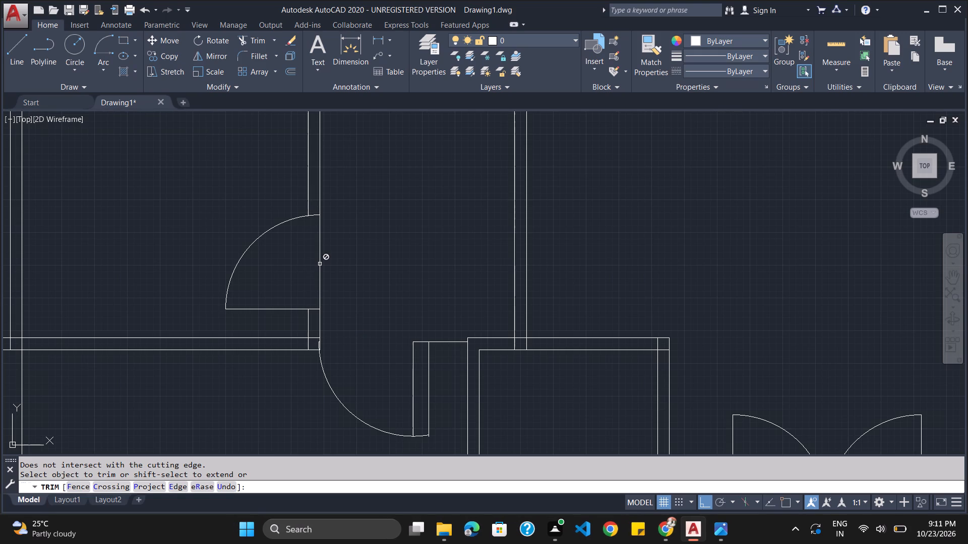
key(Escape)
Delete the Bedroom 3 door symbol's vertical line along the wall's east face.
click(320, 267)
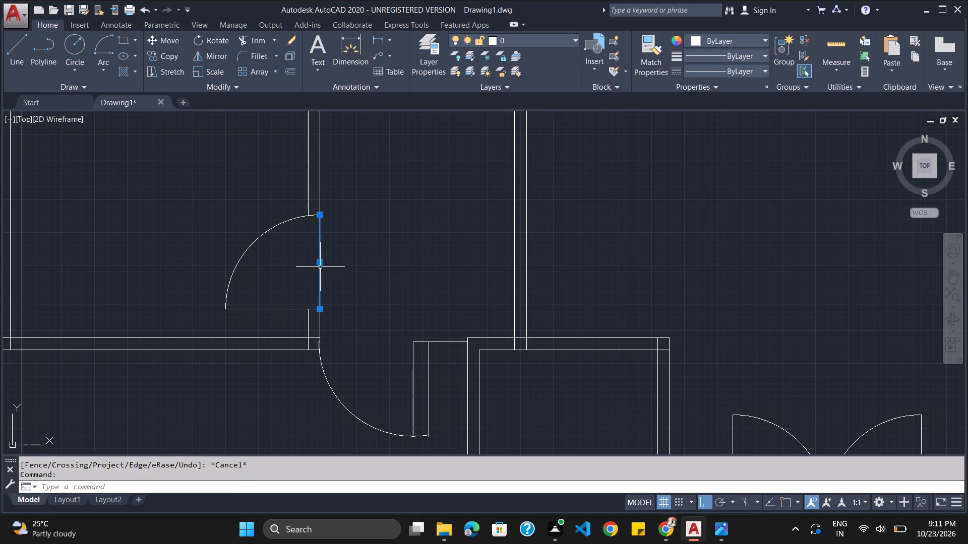
key(Delete)
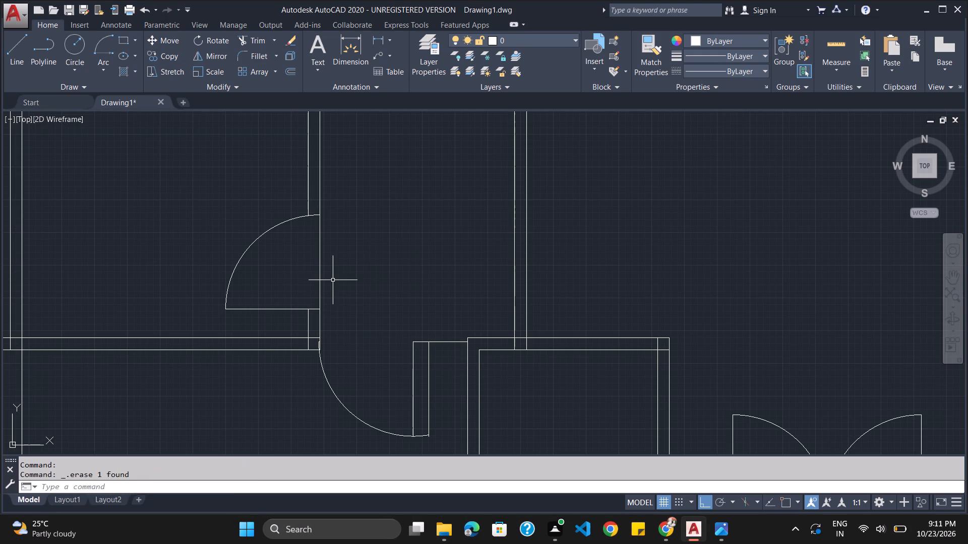
Following loooong plan.png, trim the wall's west line across Bedroom 2's door opening and the door arc's end inside the wall.
key(alt+Tab)
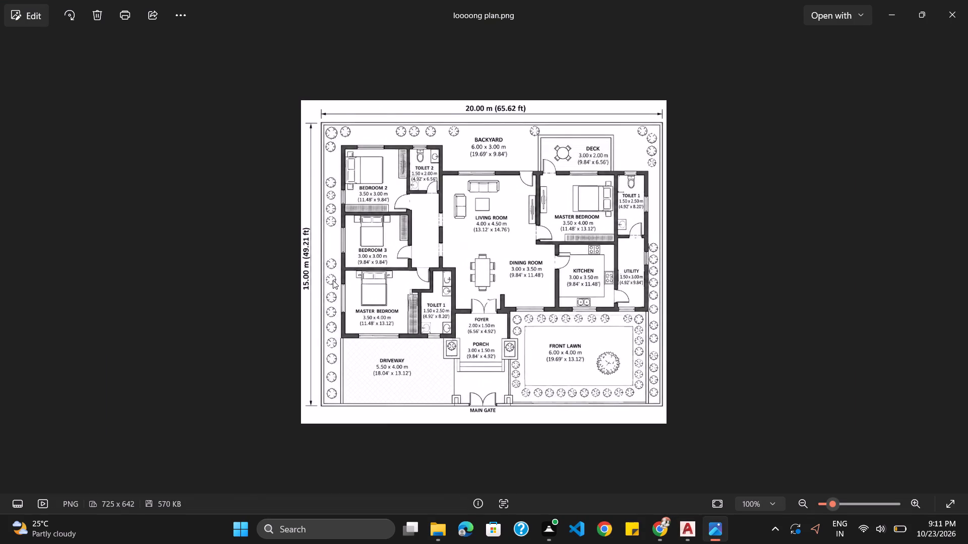
key(alt+Tab)
key(alt+Tab)
scroll(417, 276, up, 3)
scroll(432, 159, up, 3)
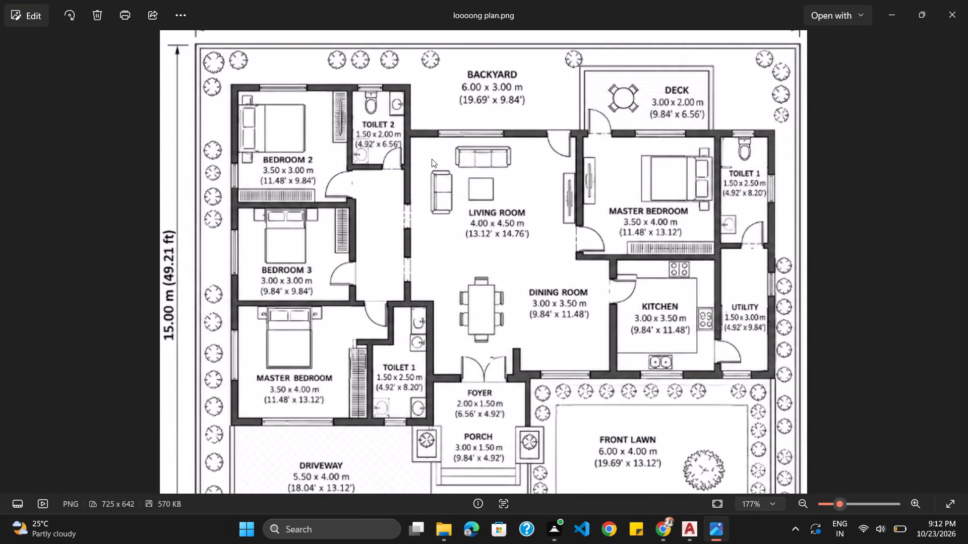
key(alt+Tab)
scroll(432, 205, down, 4)
scroll(425, 166, up, 3)
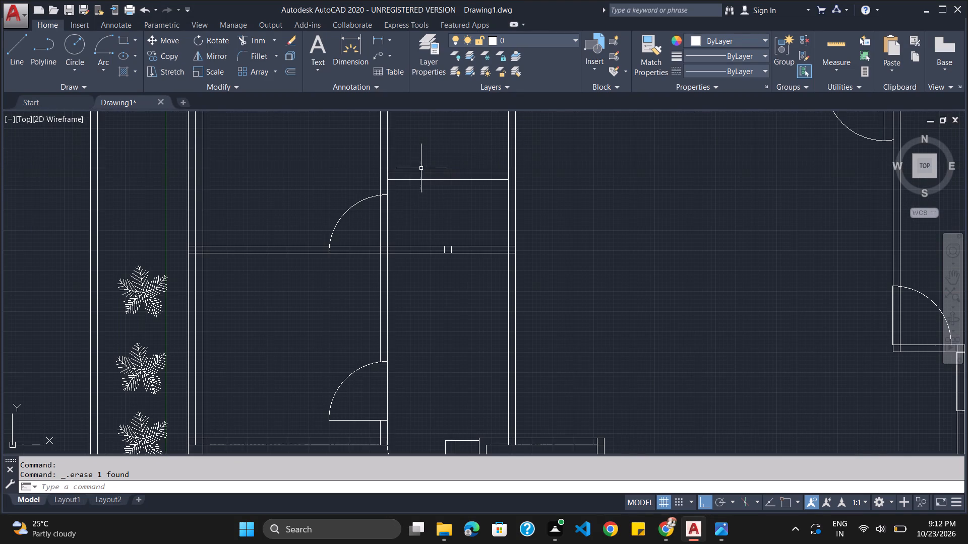
text(TRIM)
key(Return)
key(Return)
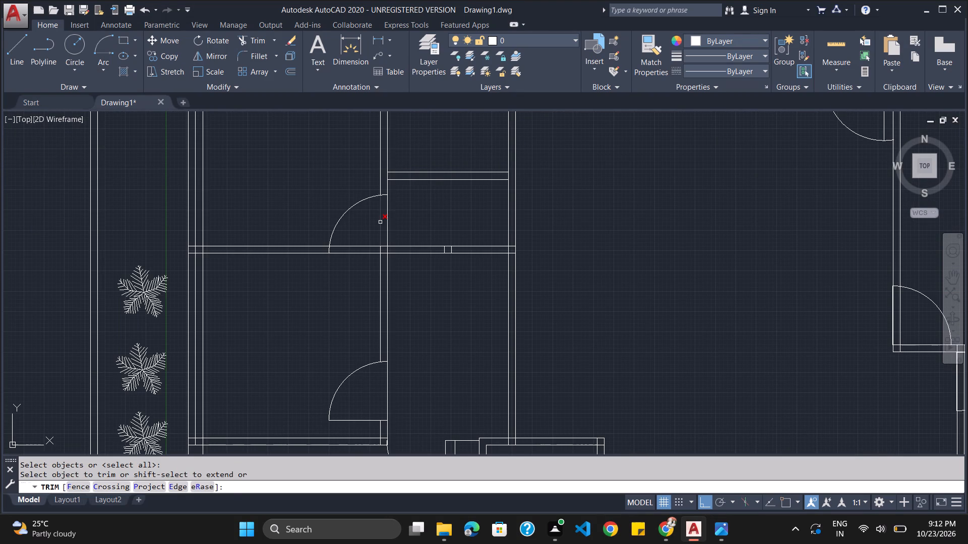
click(380, 222)
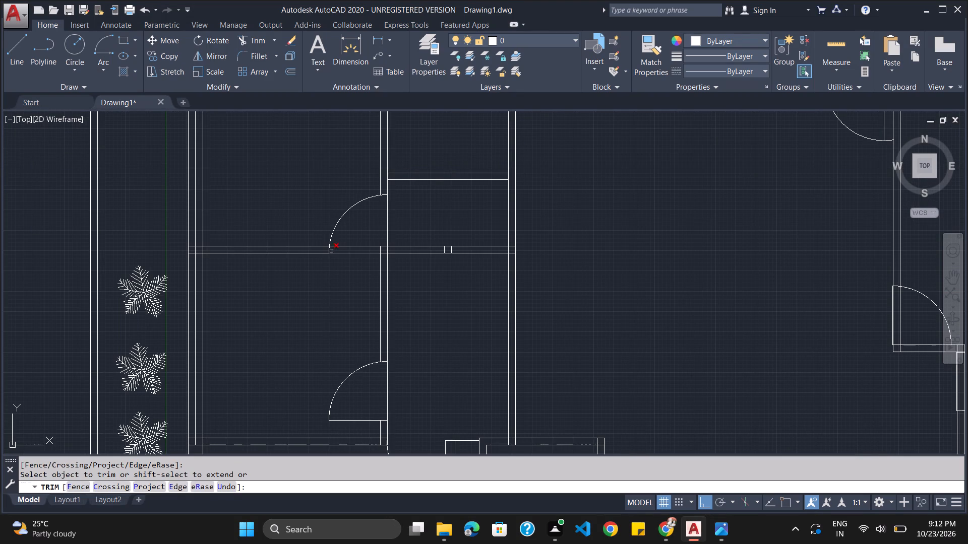
click(329, 250)
Trim the door's horizontal line and the wall's south line across the backyard door opening in the Living Room's north wall.
scroll(465, 204, down, 3)
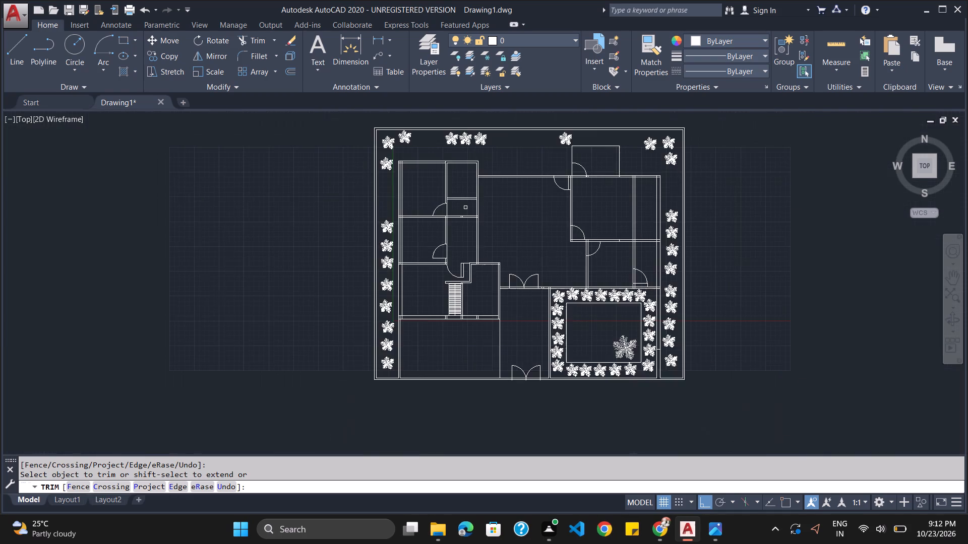
scroll(522, 169, up, 3)
scroll(742, 225, up, 2)
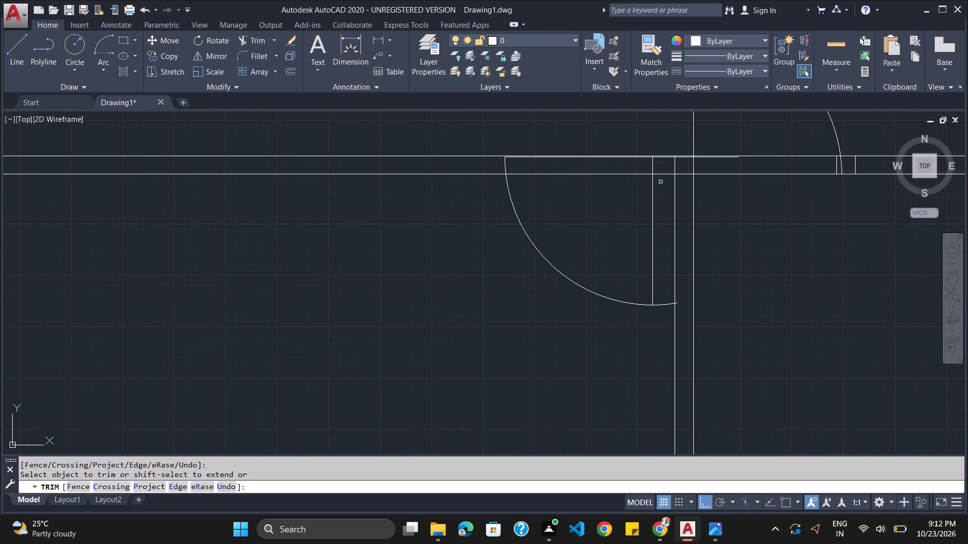
click(607, 157)
click(611, 173)
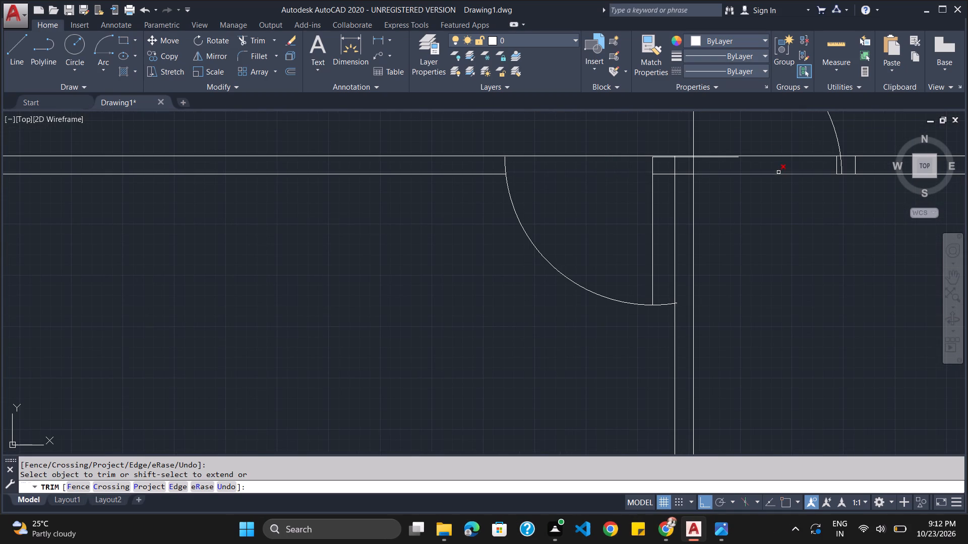
Trim the wall's north line across the Deck door opening, along with the leftover line stubs at both its ends.
click(775, 156)
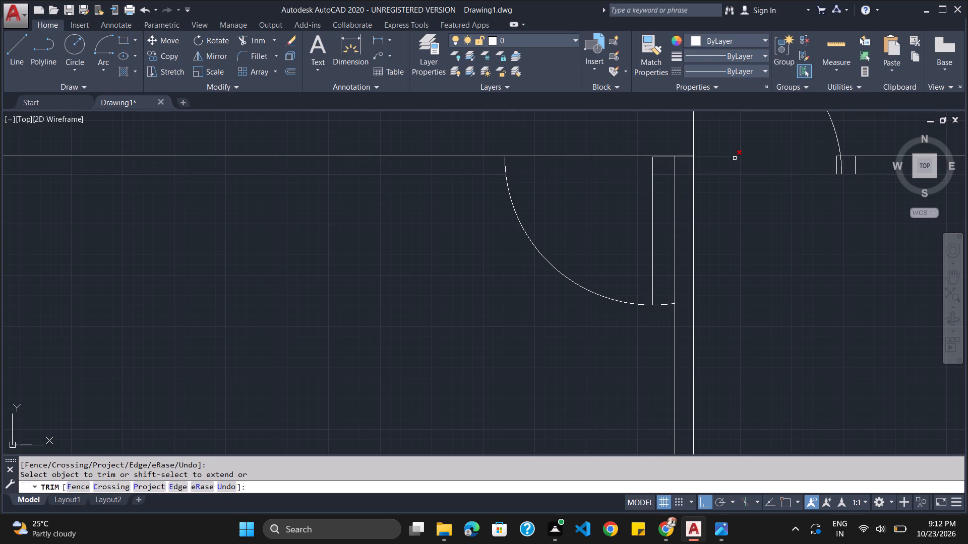
click(735, 158)
click(836, 165)
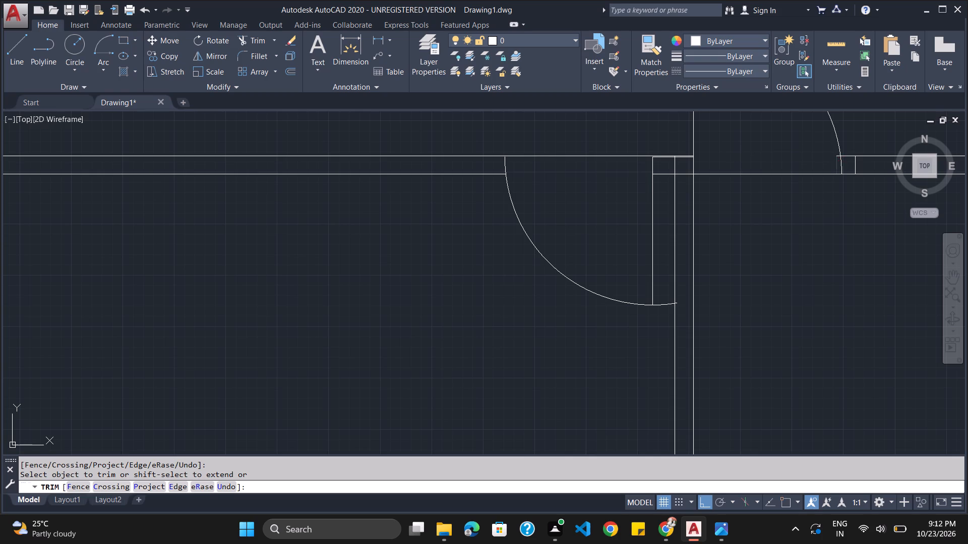
click(837, 158)
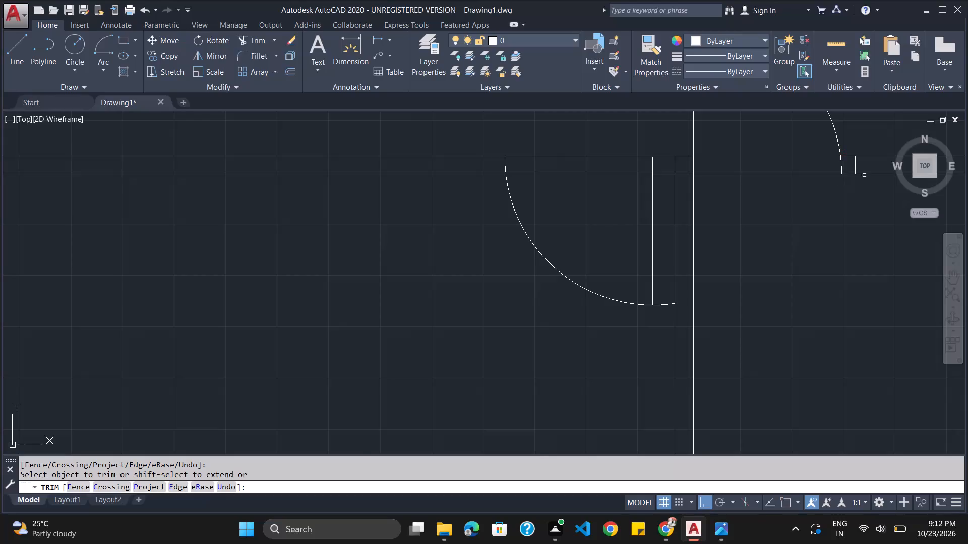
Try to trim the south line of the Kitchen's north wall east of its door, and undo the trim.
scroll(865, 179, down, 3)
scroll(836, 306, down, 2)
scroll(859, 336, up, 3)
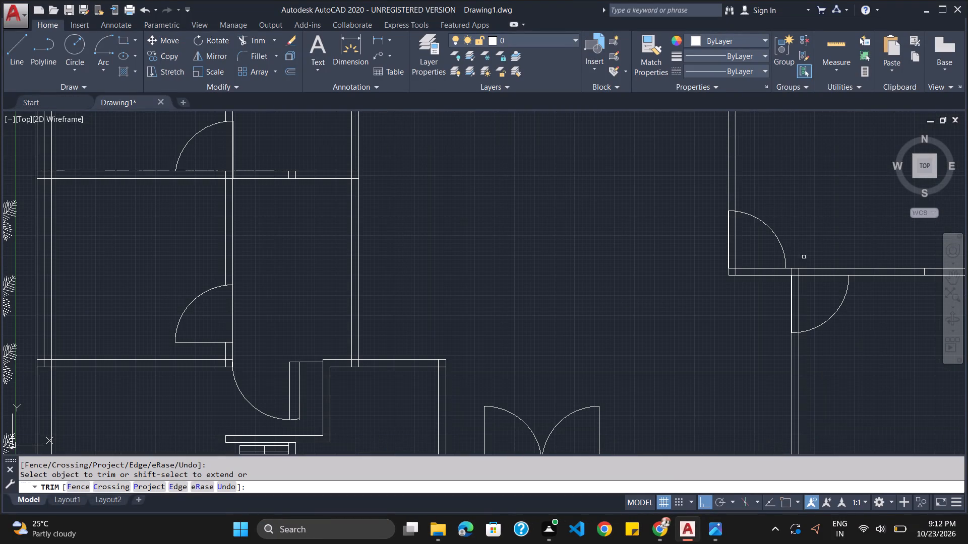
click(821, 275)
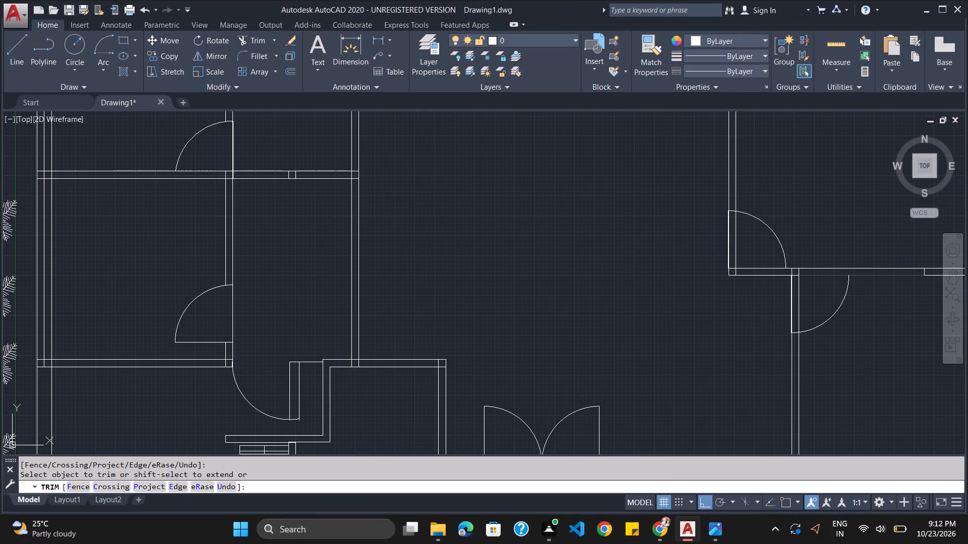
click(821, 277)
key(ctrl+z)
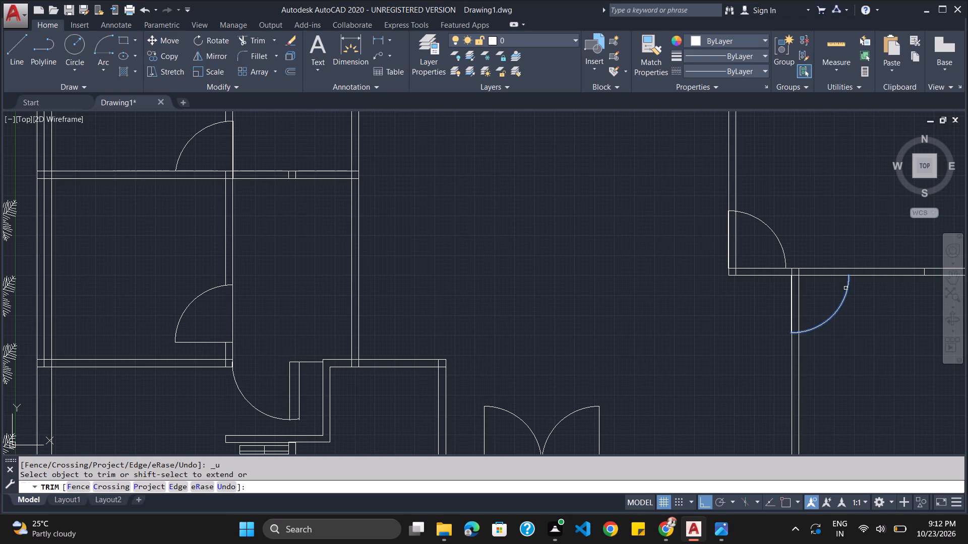
Trim the Kitchen door arc's end inside the west wall and the north wall's south line between that wall and the arc.
shift+click(848, 284)
click(796, 333)
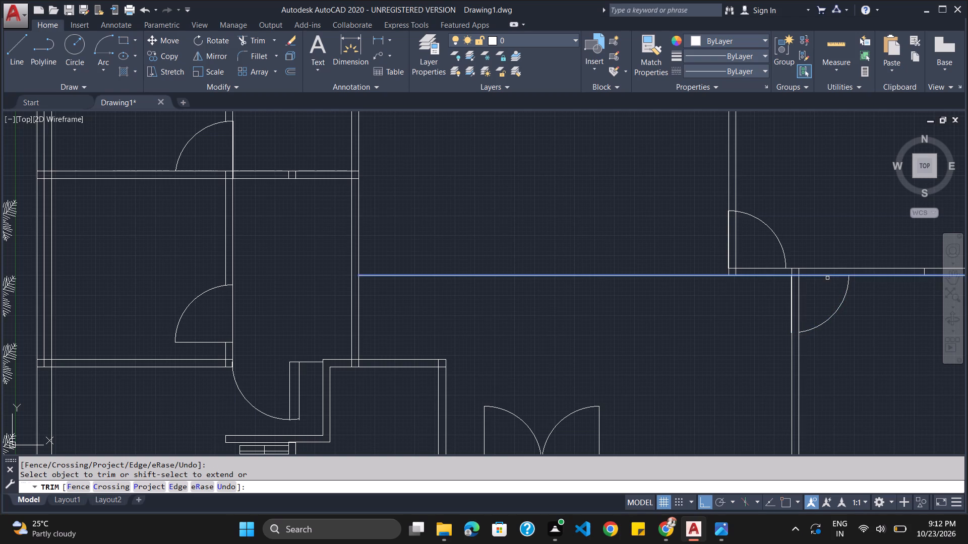
click(827, 276)
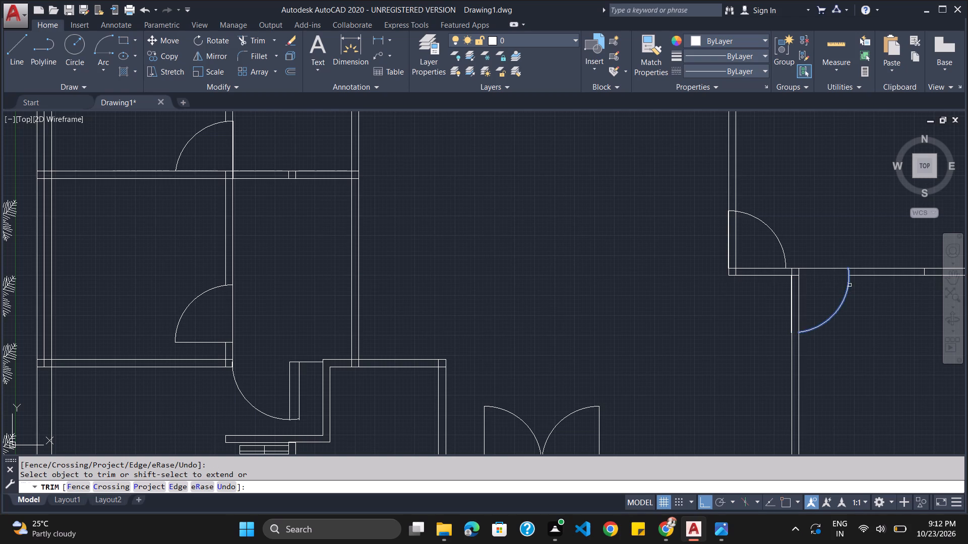
shift+click(850, 285)
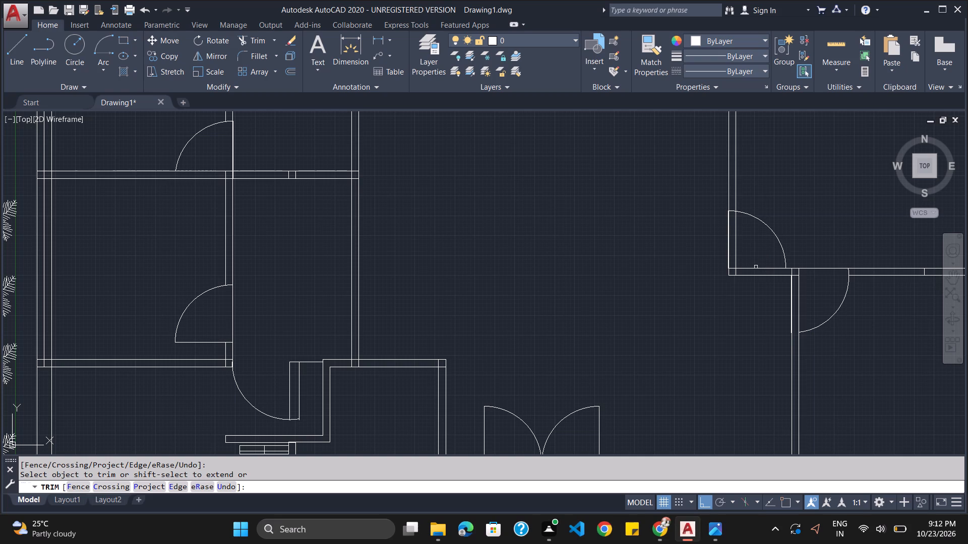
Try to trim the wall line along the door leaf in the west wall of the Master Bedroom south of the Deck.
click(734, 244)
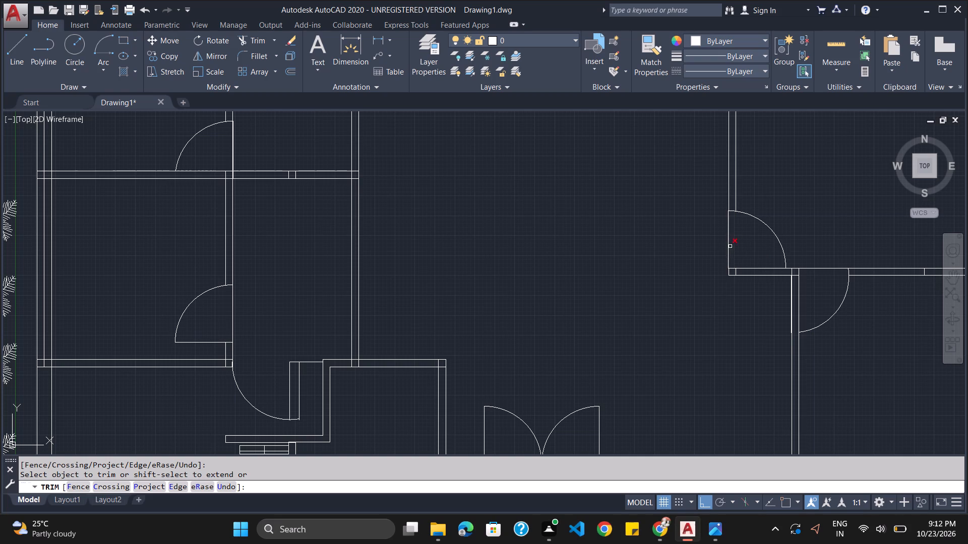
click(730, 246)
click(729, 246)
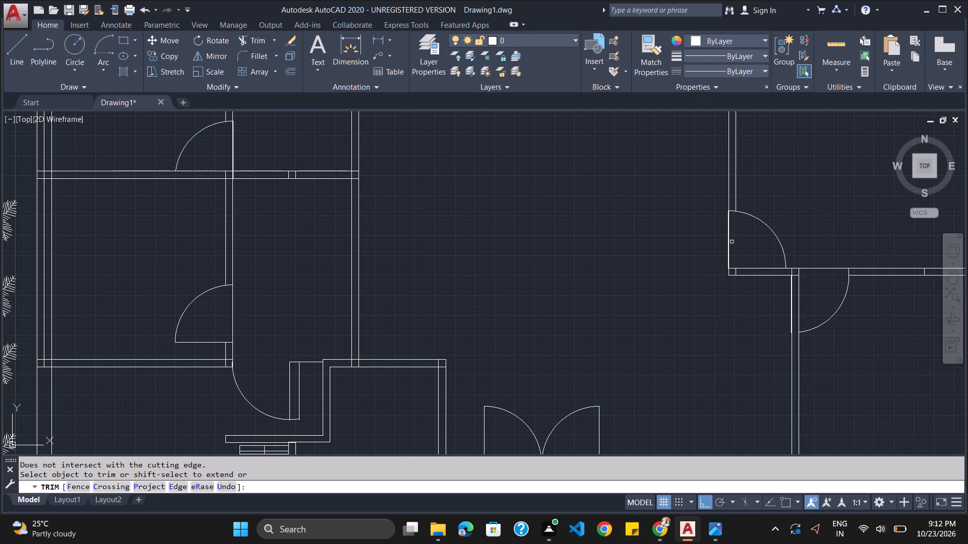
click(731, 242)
Trim the wall's north line across both halves of the Foyer double-door opening.
scroll(775, 284, down, 4)
scroll(793, 377, up, 4)
scroll(689, 288, down, 4)
scroll(610, 229, up, 4)
scroll(610, 227, down, 3)
scroll(646, 173, up, 3)
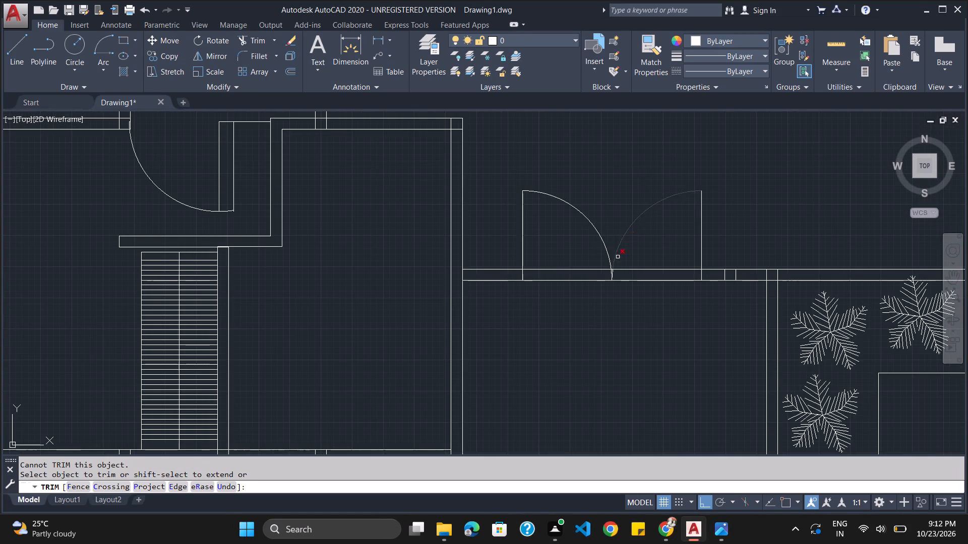
click(584, 270)
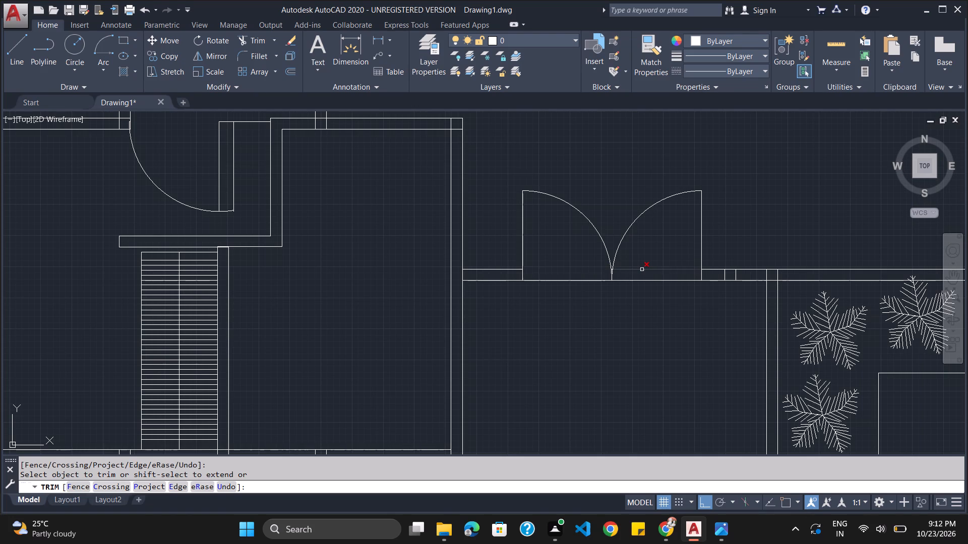
click(642, 269)
Trim the east line of the wall between the Kitchen and the Utility across the Utility door opening.
scroll(672, 284, down, 4)
scroll(782, 286, up, 5)
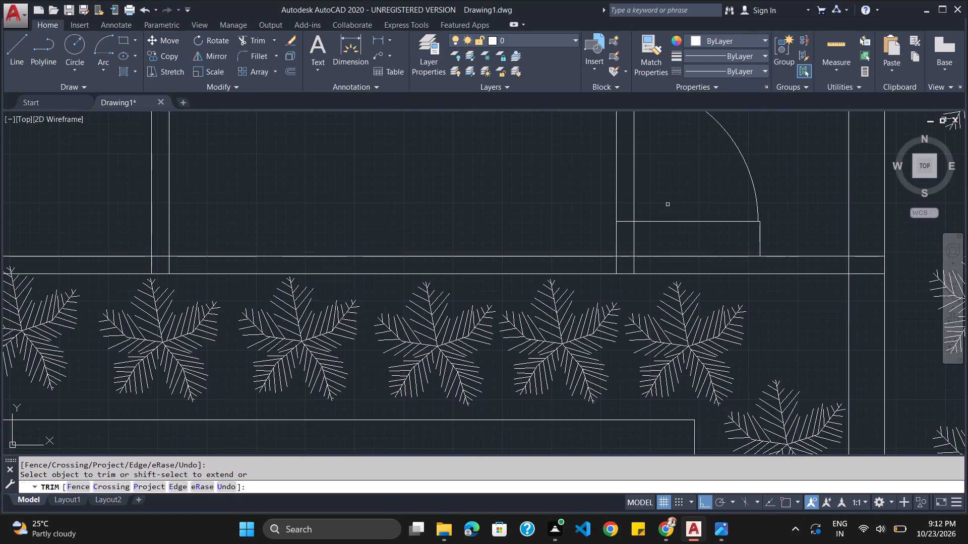
scroll(670, 226, down, 3)
scroll(667, 215, up, 3)
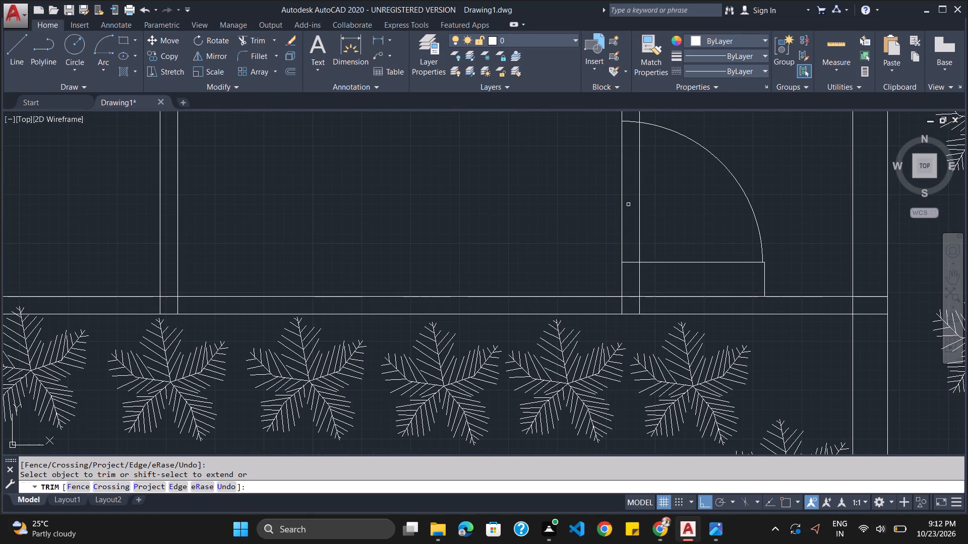
click(640, 206)
Compare the drawn floor plan with the reference image loooong plan.png for remaining wall cleanup.
scroll(627, 244, down, 3)
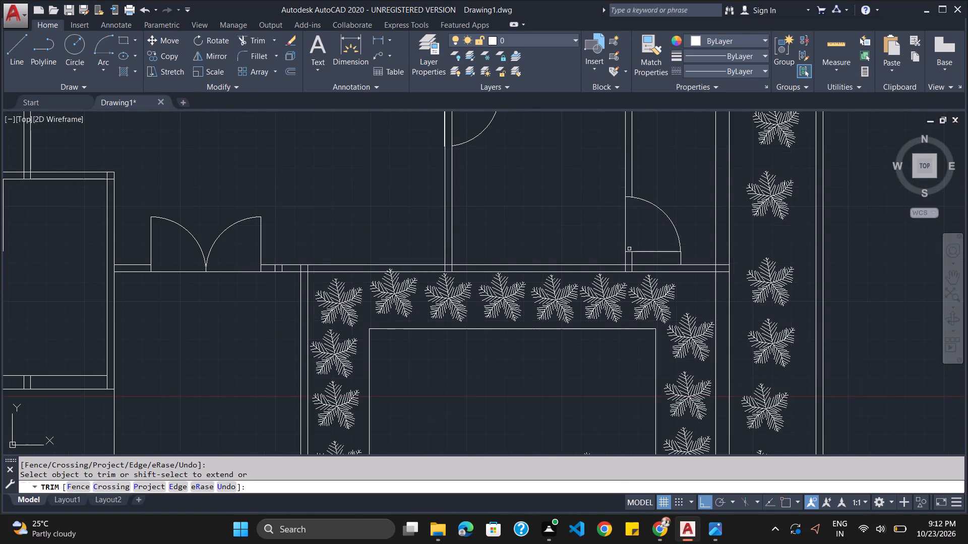
scroll(629, 249, down, 2)
scroll(482, 248, down, 1)
scroll(486, 248, up, 1)
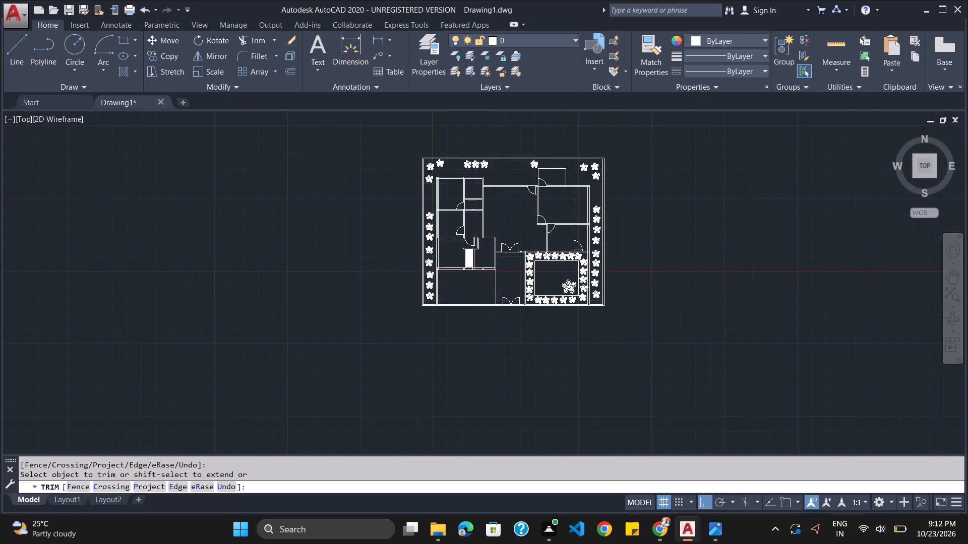
key(alt+Tab)
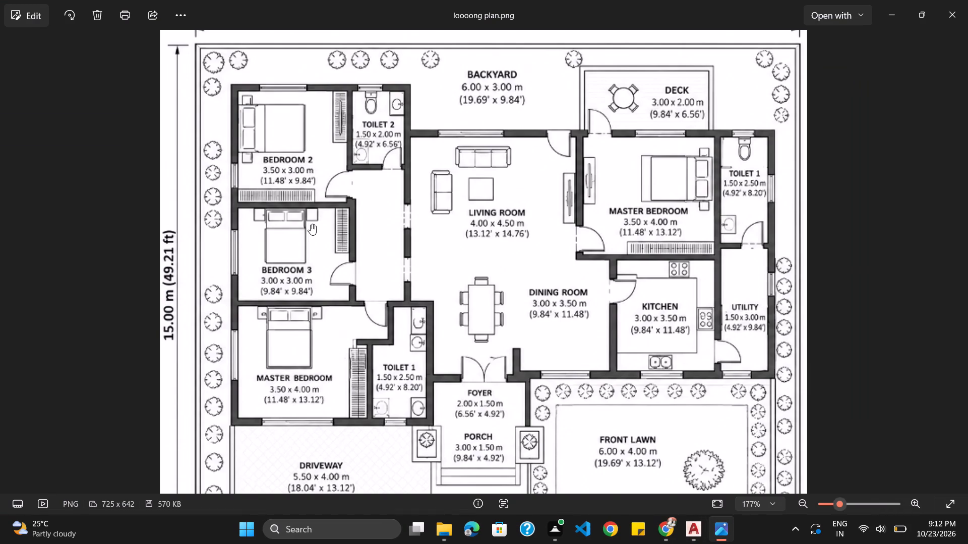
key(alt+Tab)
scroll(373, 205, down, 1)
scroll(417, 170, up, 2)
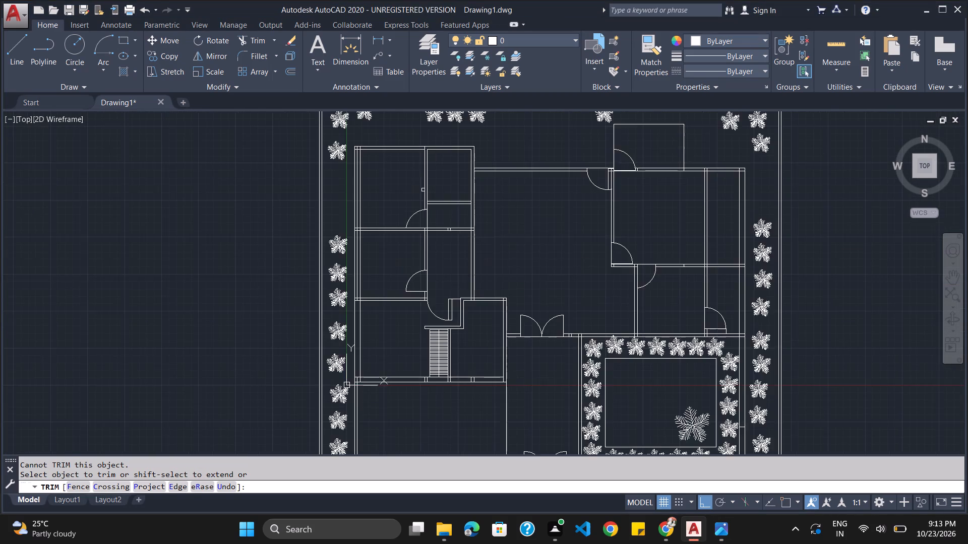
scroll(457, 316, down, 2)
scroll(487, 367, up, 2)
scroll(487, 367, down, 1)
scroll(500, 290, down, 1)
scroll(499, 241, up, 1)
key(alt+Tab)
scroll(451, 366, down, 2)
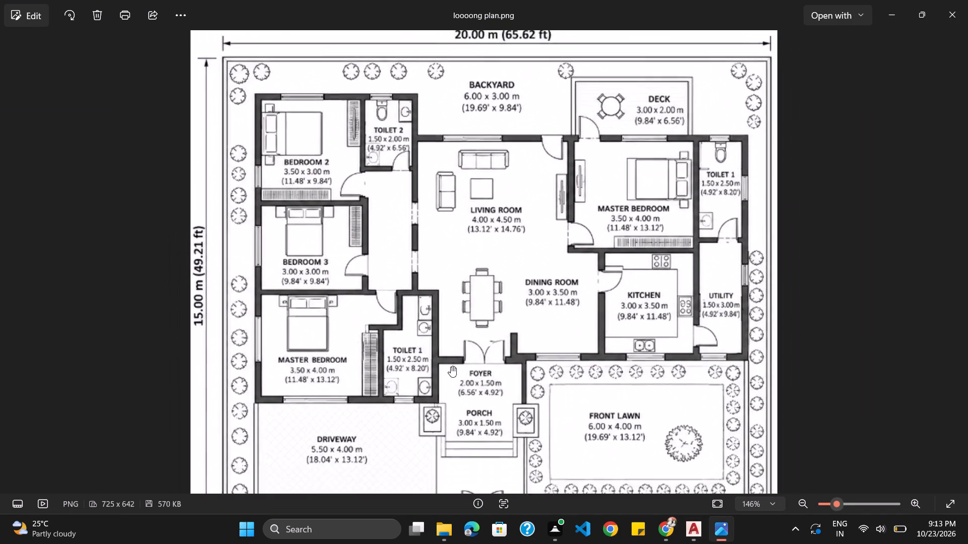
key(alt+Tab)
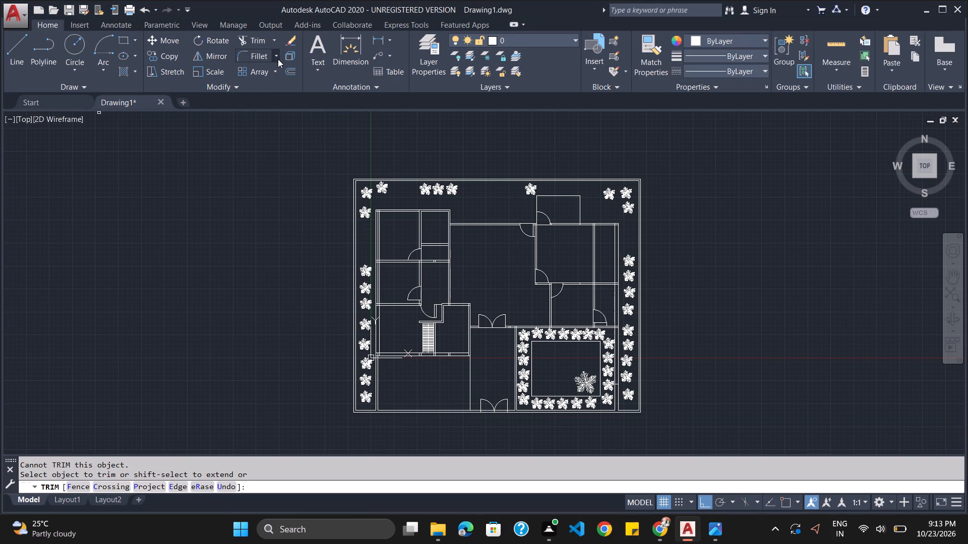
key(alt+Tab)
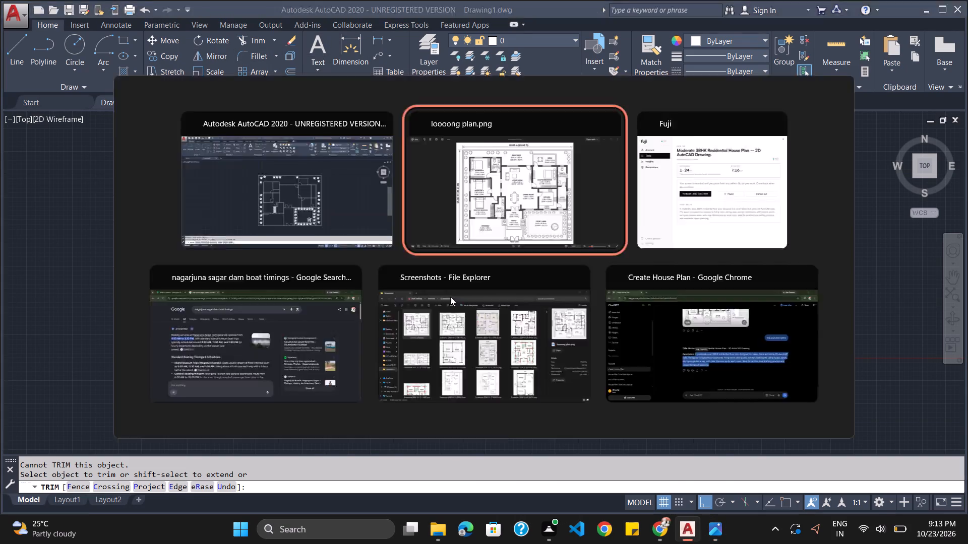
key(alt+Tab)
Trim away the middle line of the west wall alongside Bedrooms 2 and 3.
scroll(408, 348, up, 2)
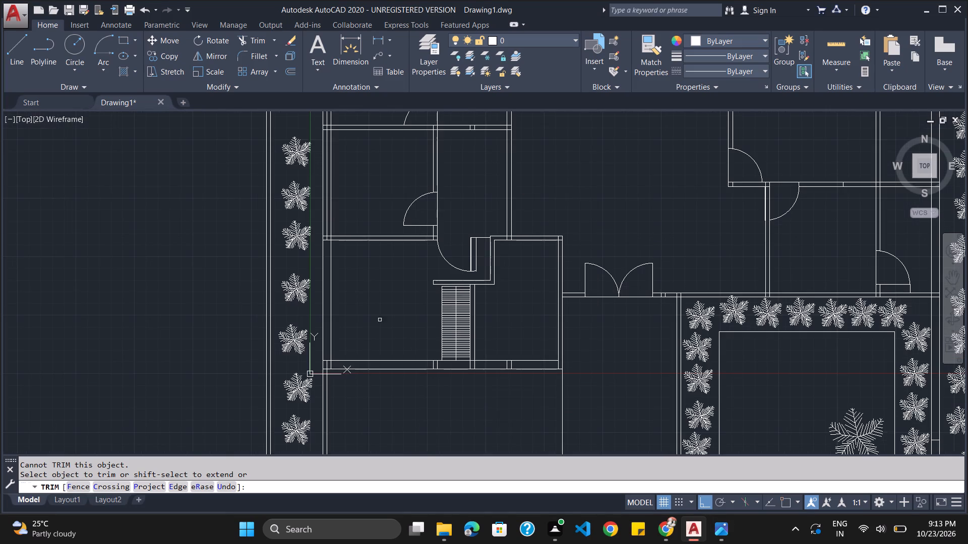
scroll(337, 217, down, 1)
scroll(338, 226, up, 3)
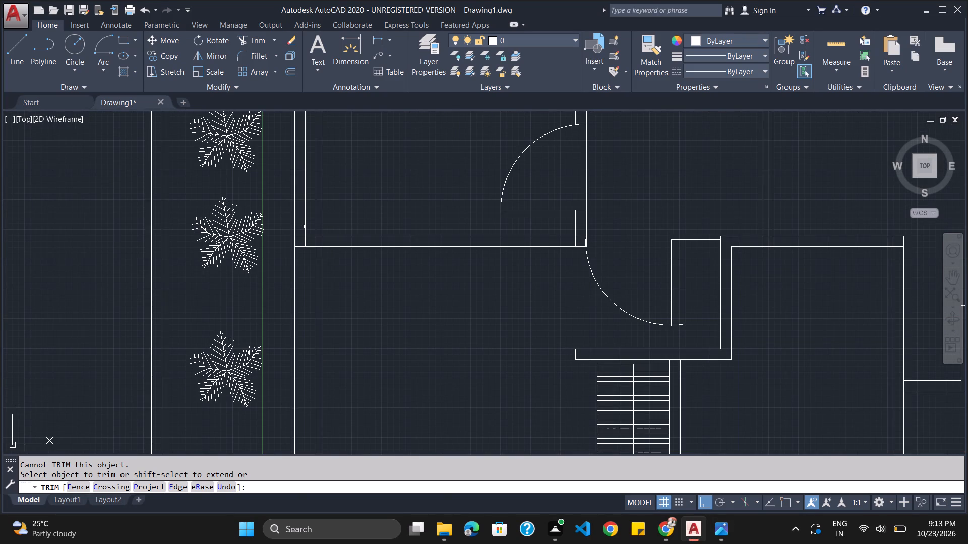
click(304, 224)
Trim the overlapping line ends at Bedroom 2's northwest corner and where its east wall meets the north wall.
scroll(306, 225, down, 4)
scroll(307, 162, up, 2)
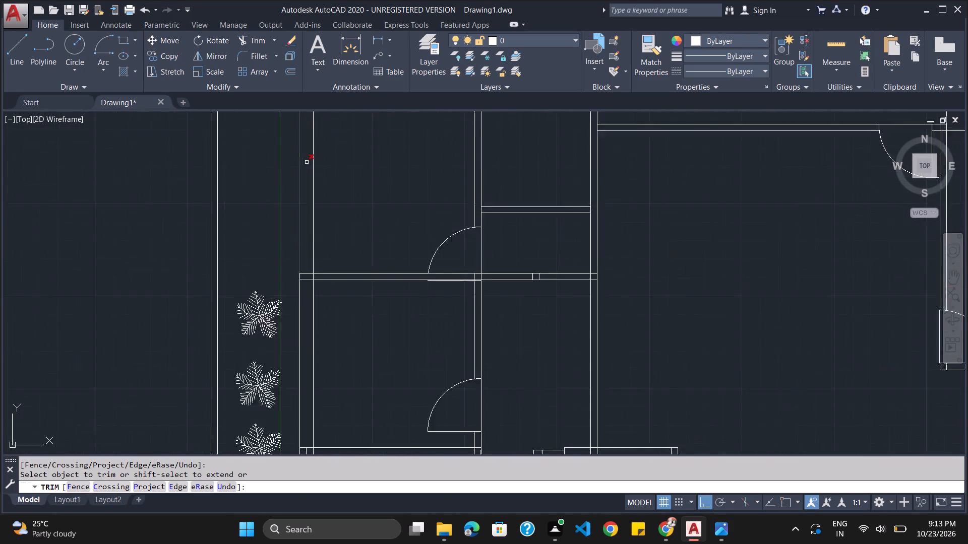
scroll(307, 162, up, 2)
scroll(366, 398, down, 2)
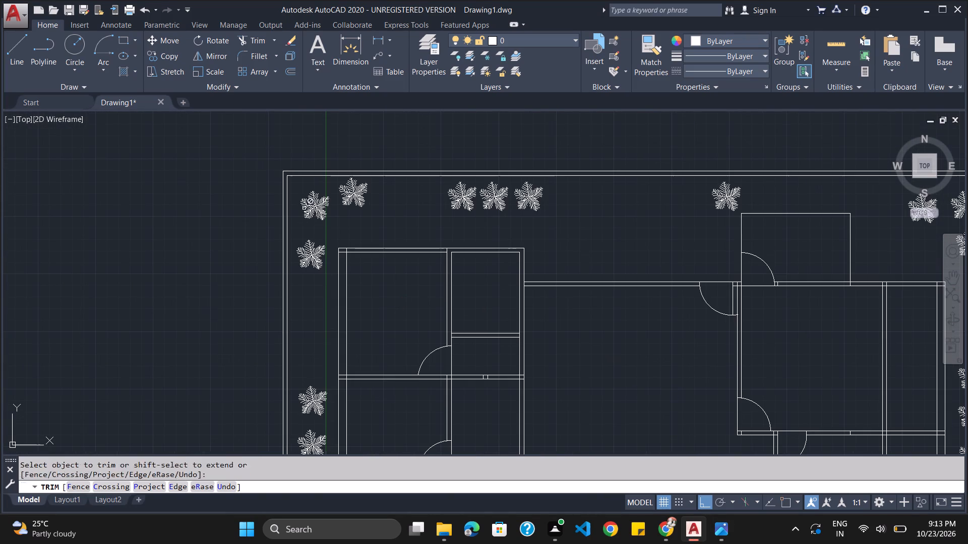
scroll(339, 257, up, 3)
click(346, 237)
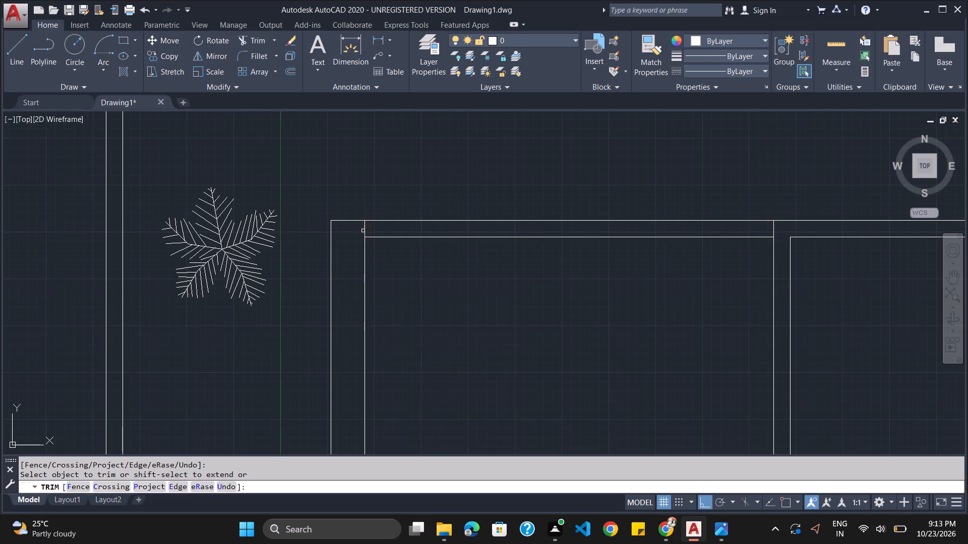
click(365, 231)
scroll(802, 261, down, 2)
scroll(792, 242, up, 2)
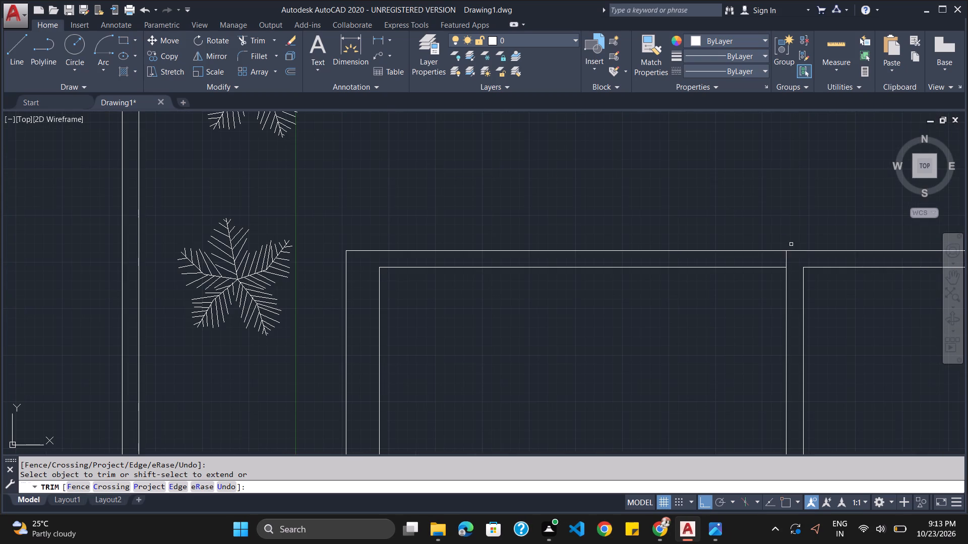
click(786, 259)
Trim both lines of Bedroom 2's south wall where they extend into the corridor's east wall.
scroll(755, 266, down, 4)
scroll(778, 362, up, 1)
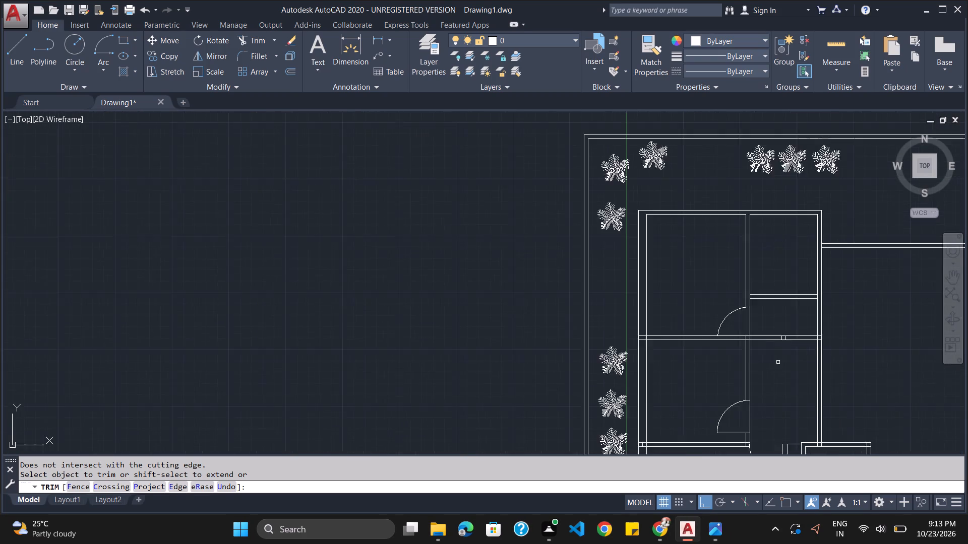
scroll(778, 362, up, 2)
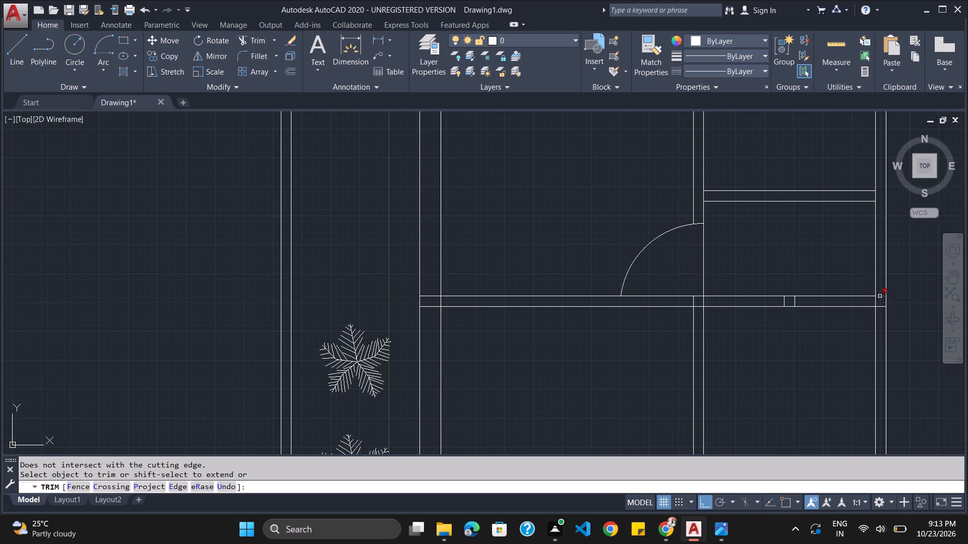
click(880, 297)
click(879, 309)
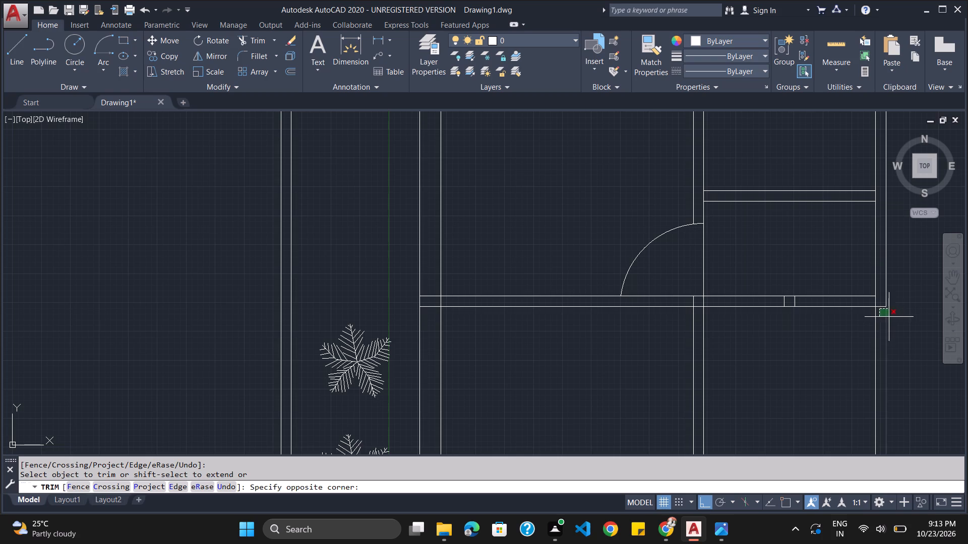
click(883, 306)
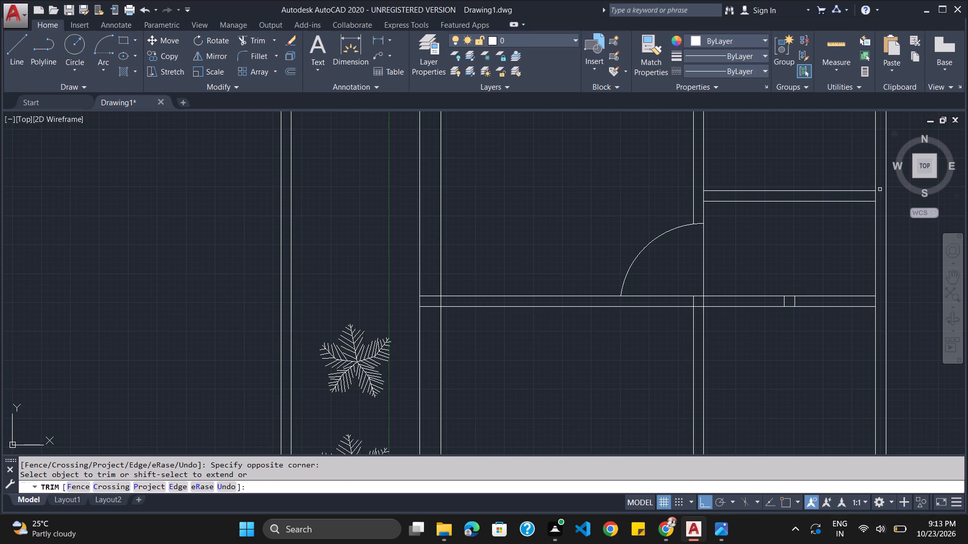
Trim the vertical wall lines crossing both ends of Toilet 2's south wall.
click(875, 196)
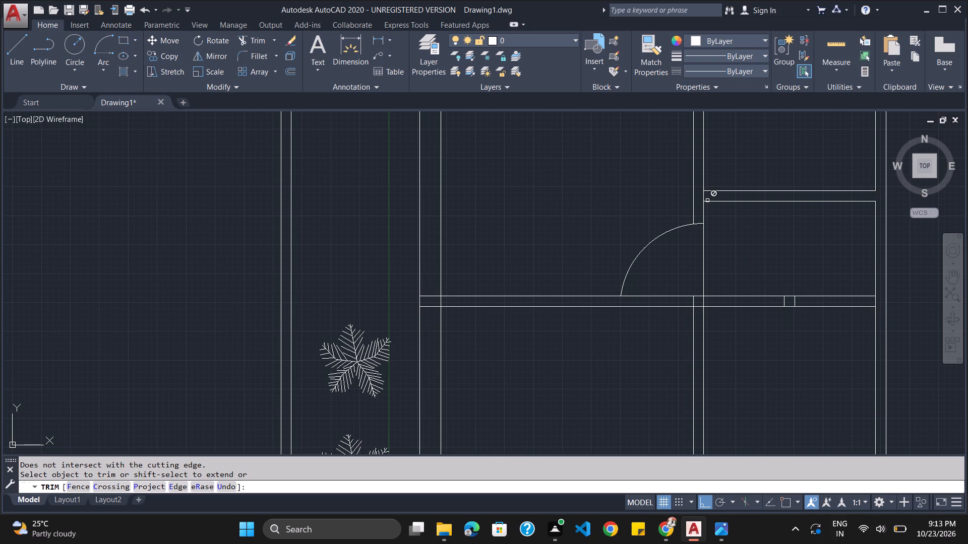
click(703, 198)
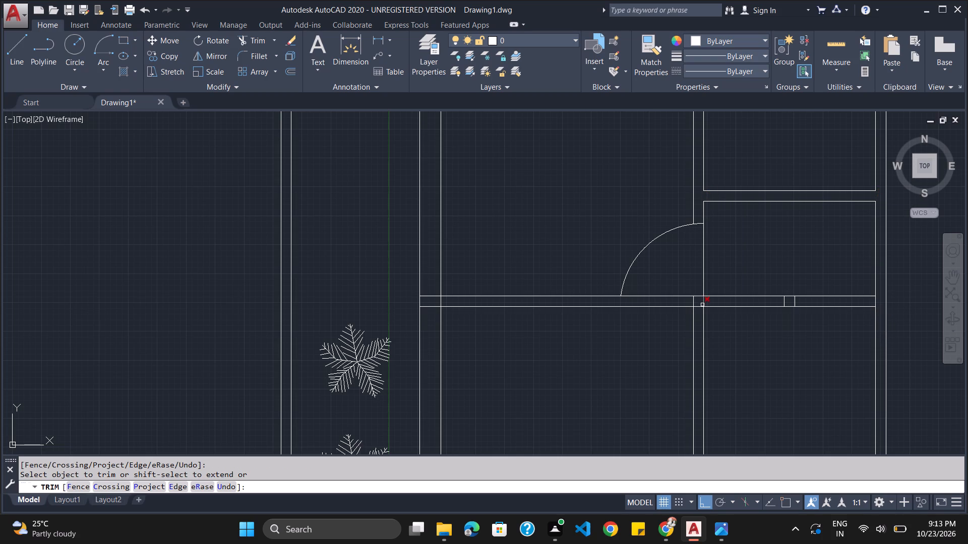
Trim the crossing lines where the wall between Bedrooms 2 and 3 meets the bedrooms' east wall.
click(700, 308)
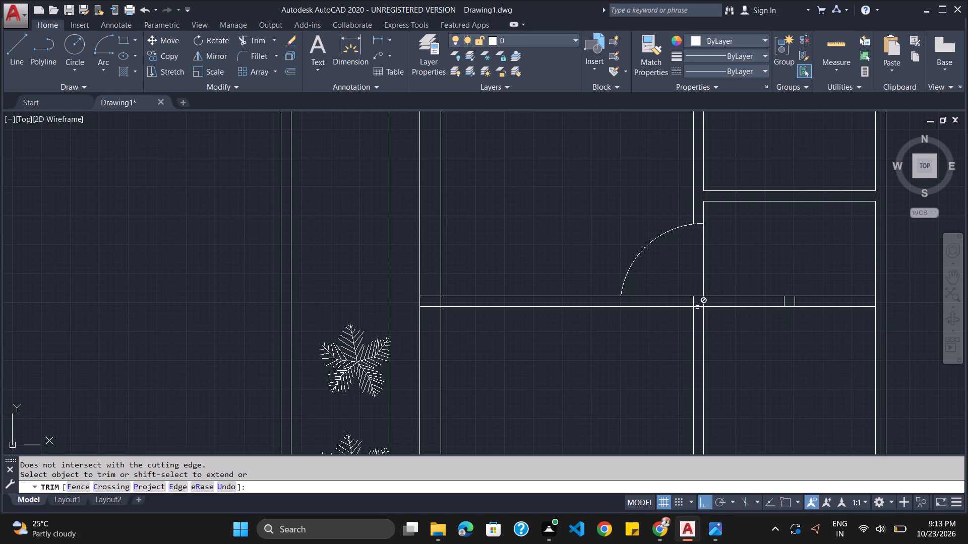
click(699, 307)
click(694, 304)
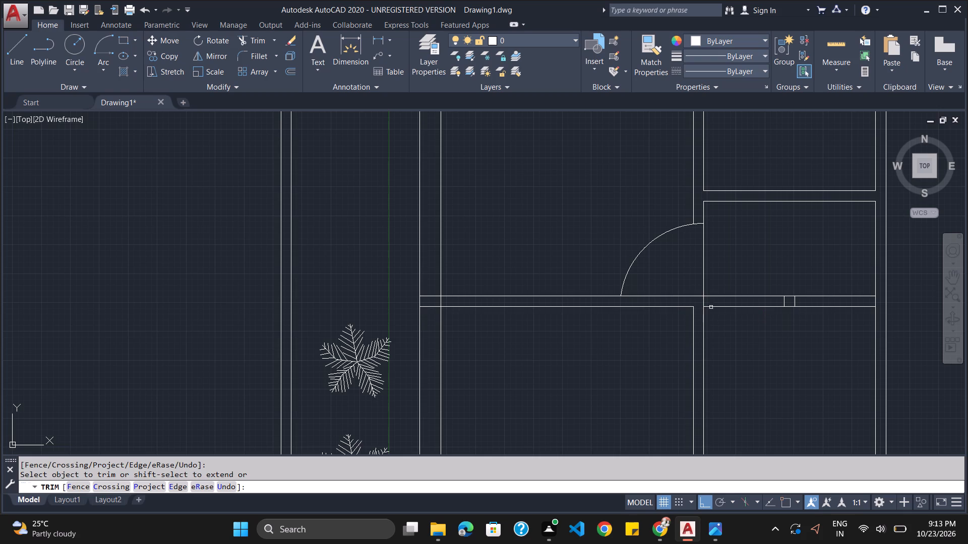
click(704, 303)
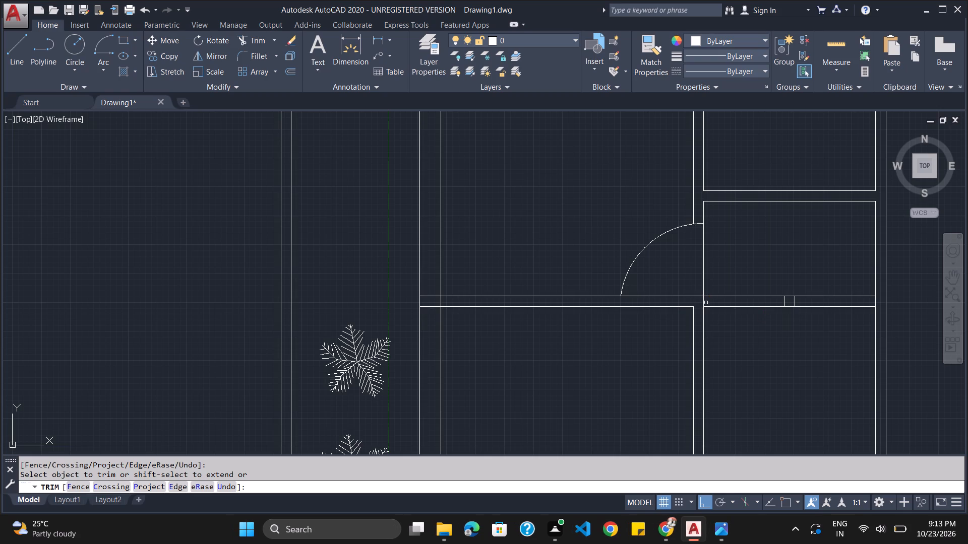
click(705, 303)
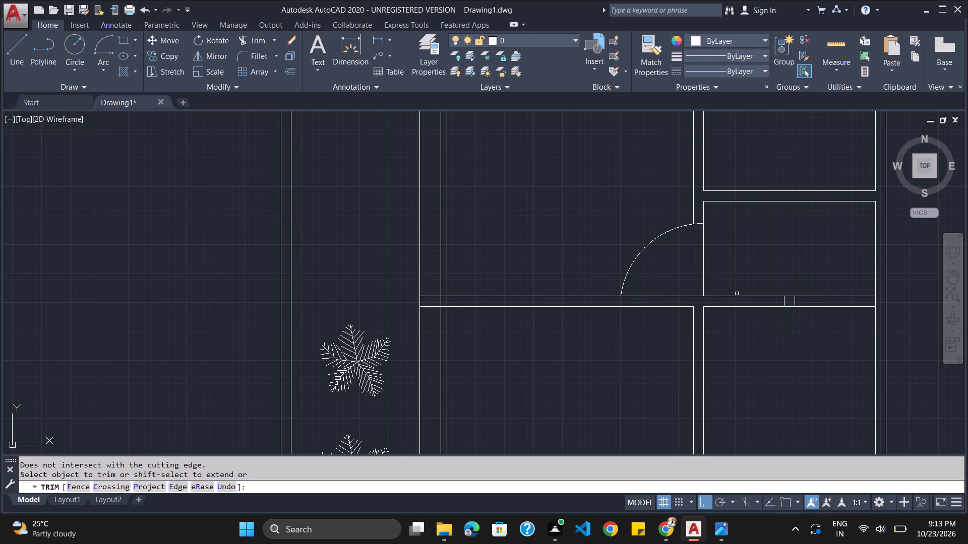
Trim the crossing lines where the wall between Bedrooms 2 and 3 meets the west wall.
click(433, 297)
click(428, 308)
click(440, 303)
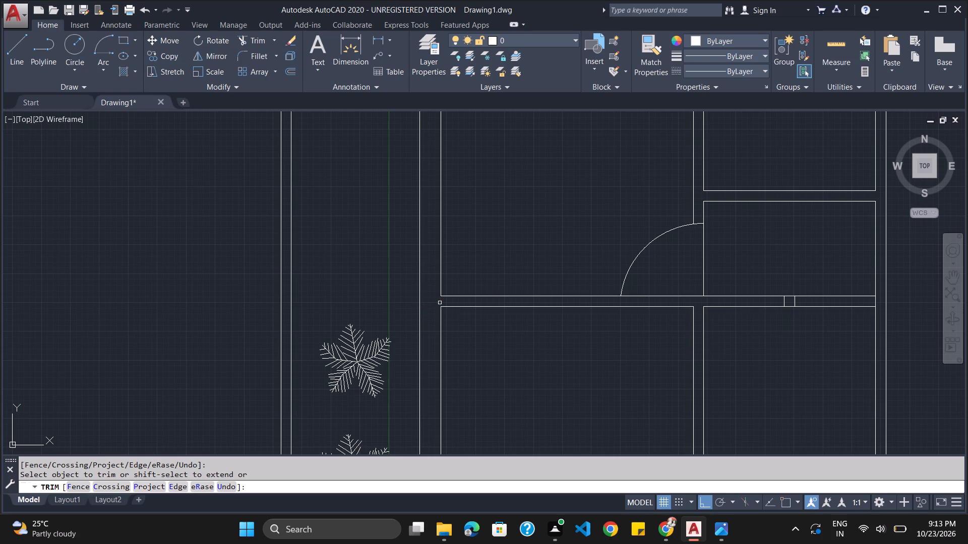
Trim the crossing lines where Bedroom 3's south wall meets the west wall and Bedroom 3's east wall.
scroll(446, 347, down, 4)
scroll(449, 395, up, 5)
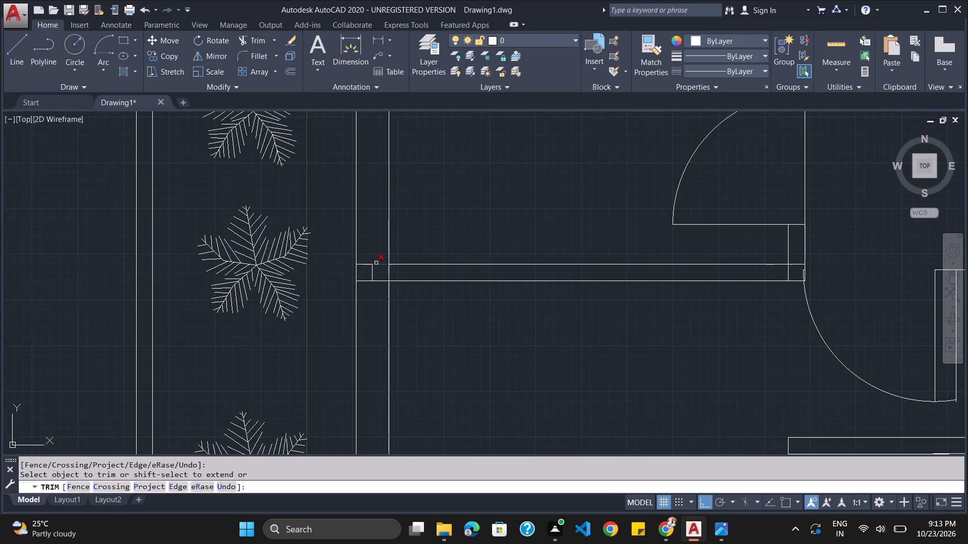
click(376, 264)
click(368, 262)
click(367, 263)
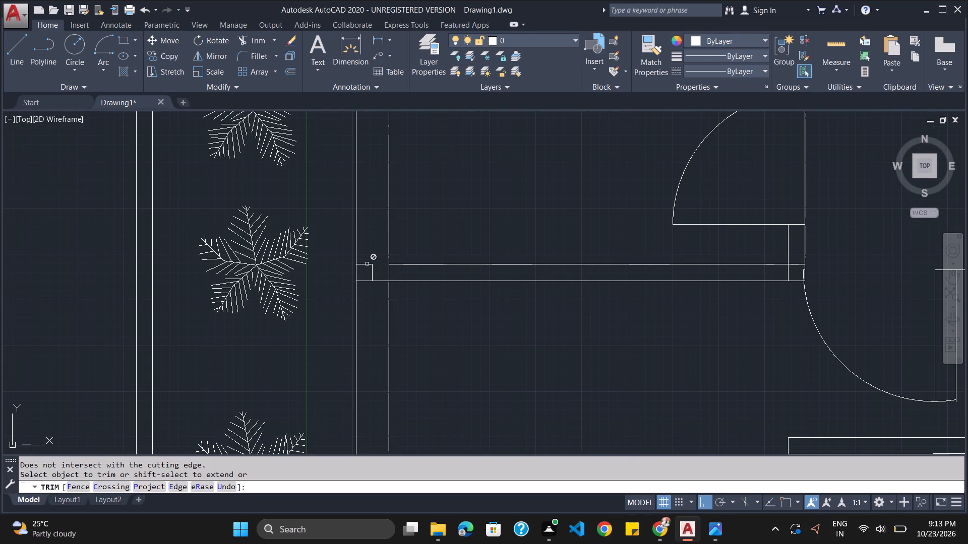
click(367, 264)
click(369, 281)
click(377, 280)
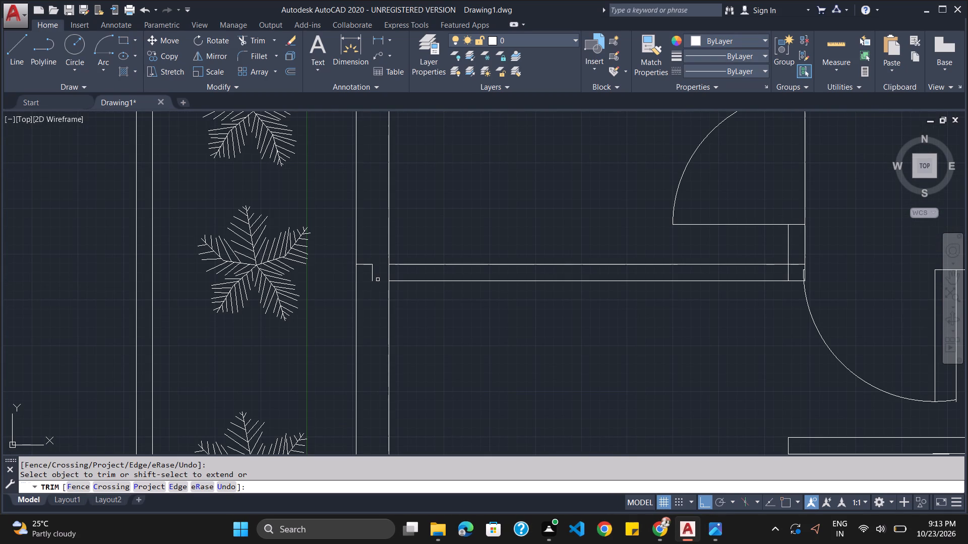
click(788, 270)
Trim the crossing lines where the corridor's east wall meets the north wall of the room east of the stairs.
scroll(735, 285, down, 3)
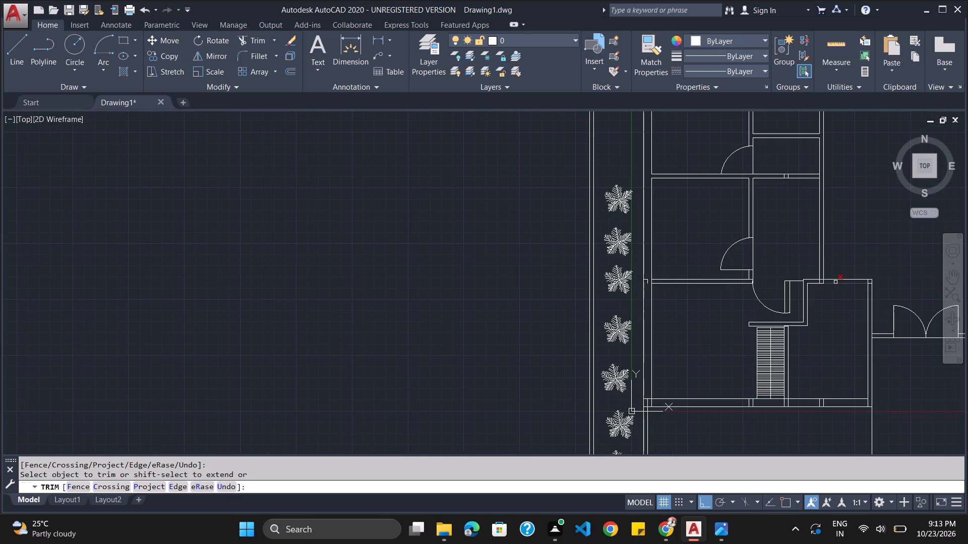
scroll(829, 281, up, 3)
click(788, 274)
click(783, 278)
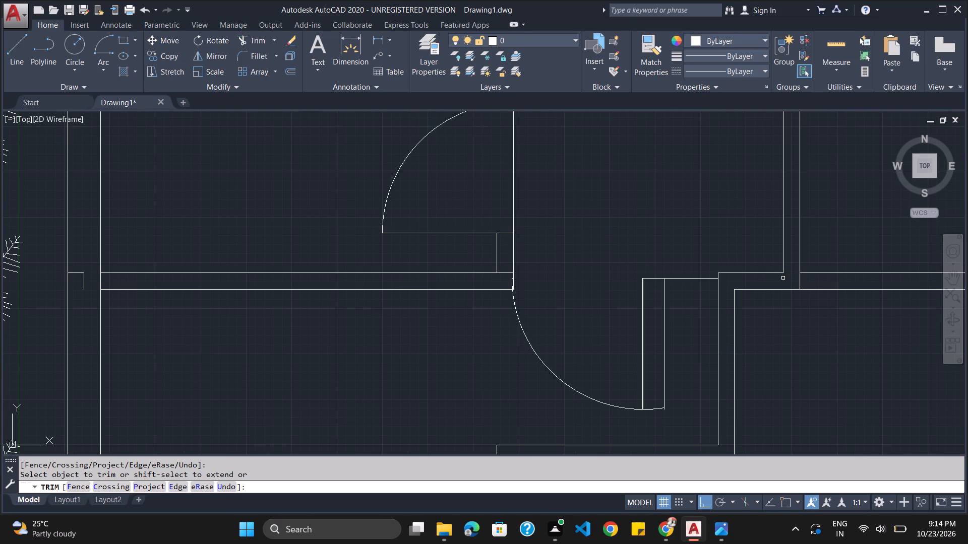
click(801, 283)
Trim the overlapping inner wall lines at the northeast corner of the room east of the stairs.
scroll(788, 296, down, 4)
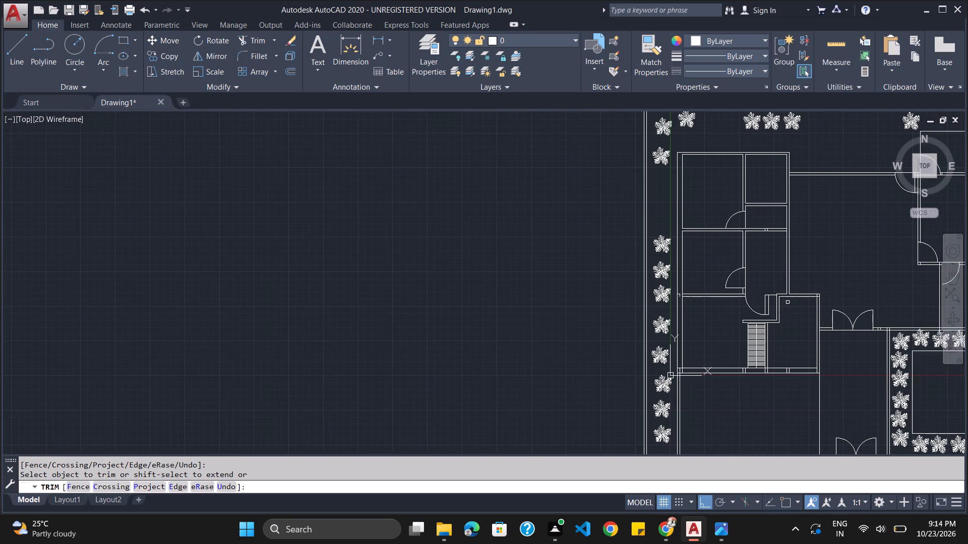
scroll(830, 344, up, 1)
scroll(801, 243, up, 3)
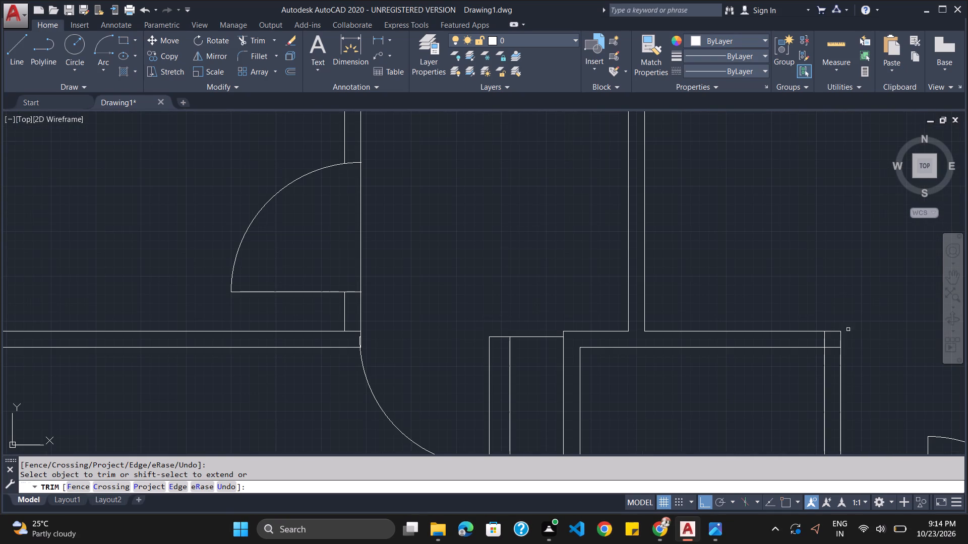
click(825, 339)
click(832, 346)
Trim the overlapping inner wall line at the southeast corner of the room east of the stairs.
scroll(753, 308, down, 4)
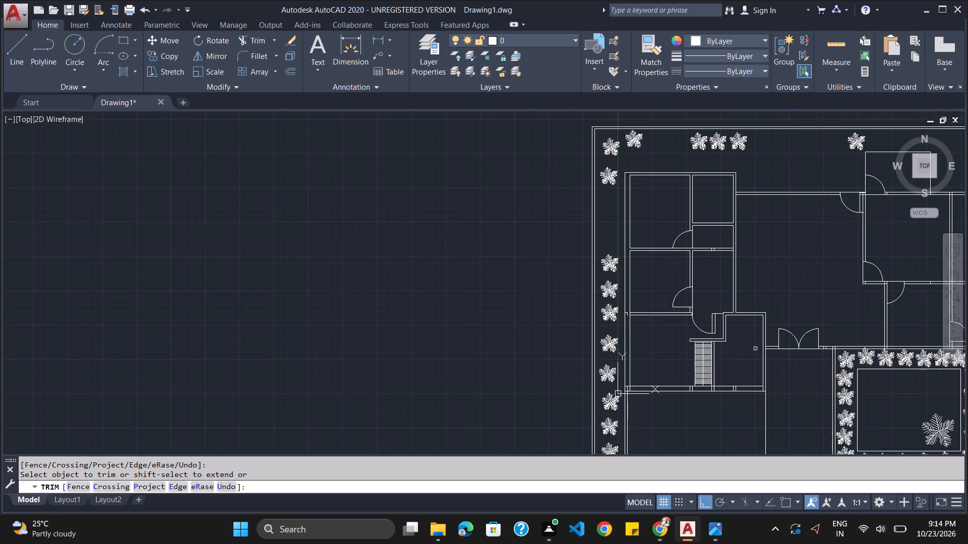
scroll(755, 349, down, 2)
scroll(774, 395, up, 4)
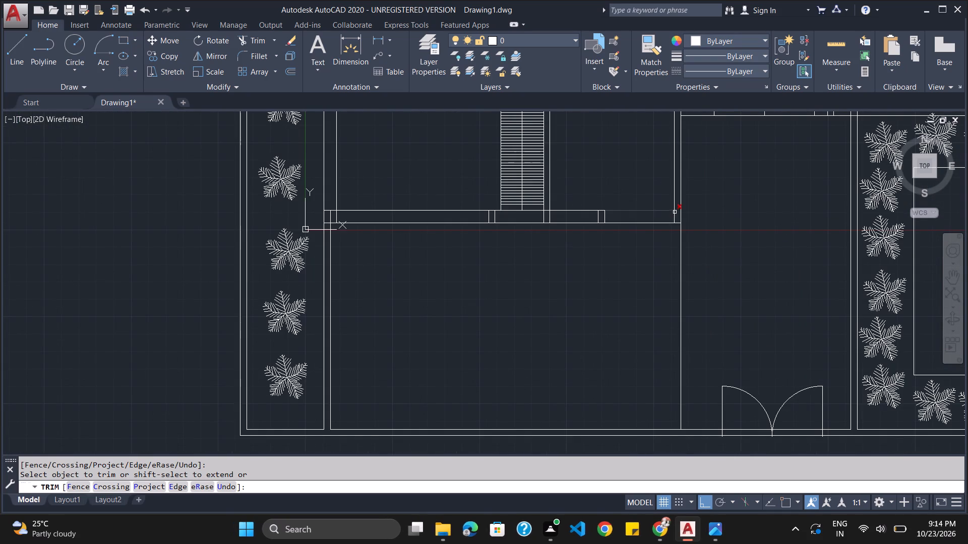
click(675, 214)
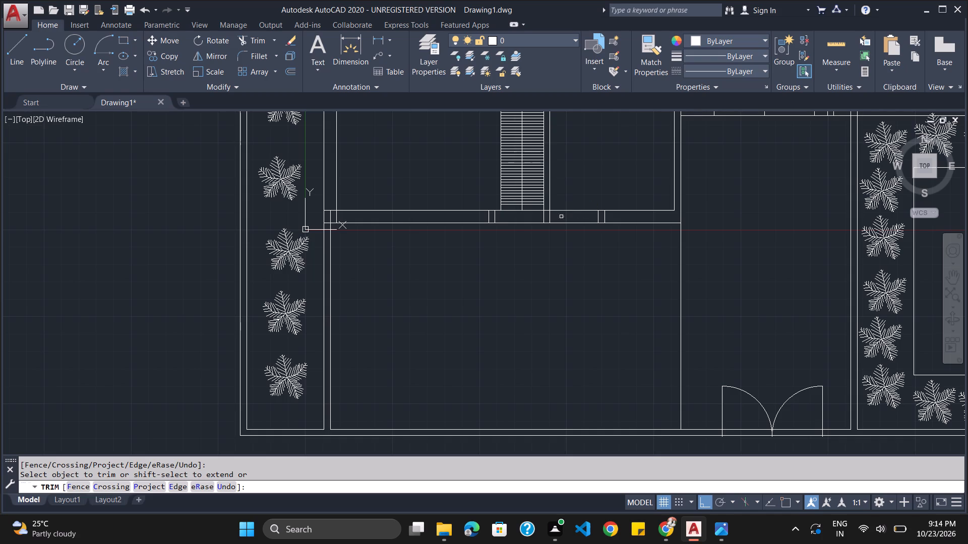
Trim the crossing lines where the stairs' east wall and the house's west wall meet the south wall.
click(551, 218)
click(543, 217)
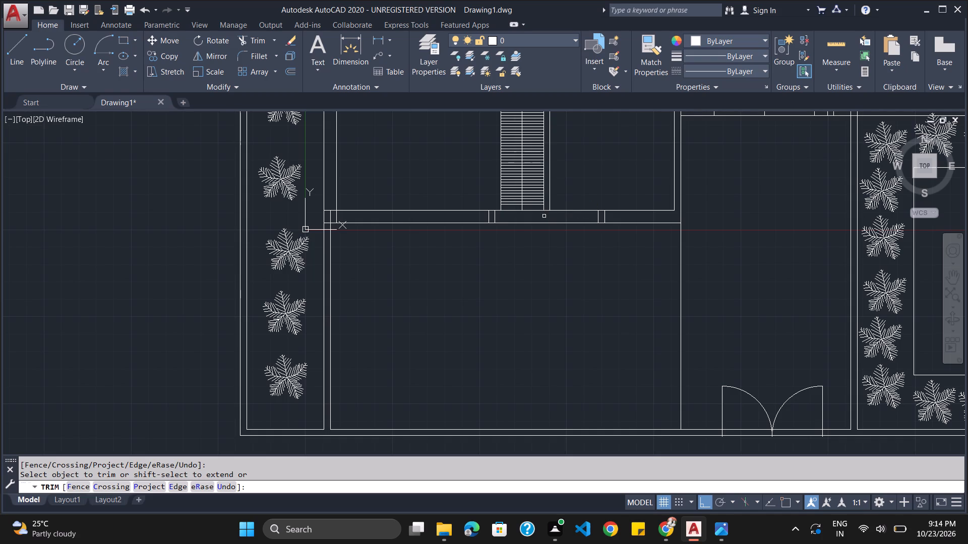
click(547, 210)
click(337, 217)
click(330, 217)
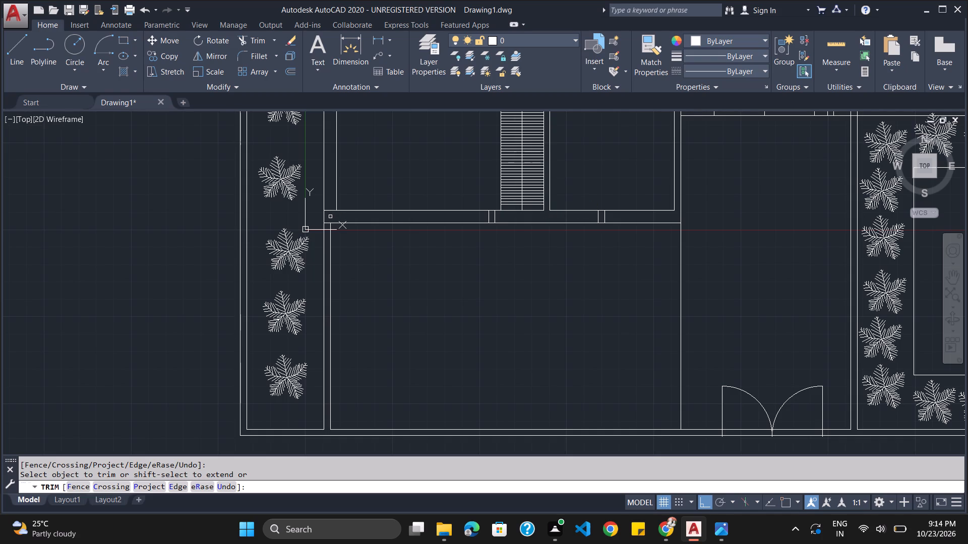
click(332, 211)
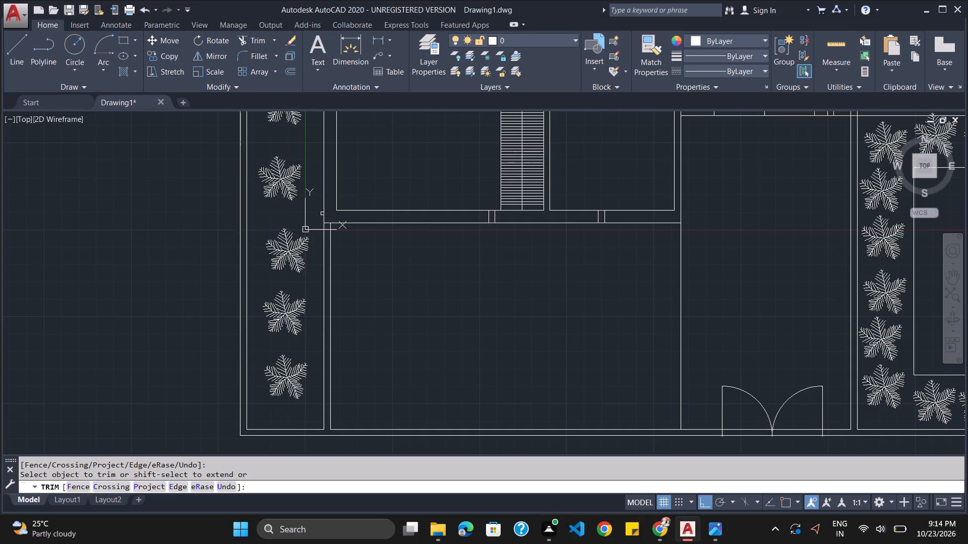
Trim the crossing lines where the planted courtyard's west wall meets its north wall.
scroll(387, 280, down, 3)
scroll(442, 318, up, 3)
scroll(442, 318, down, 4)
scroll(547, 306, up, 4)
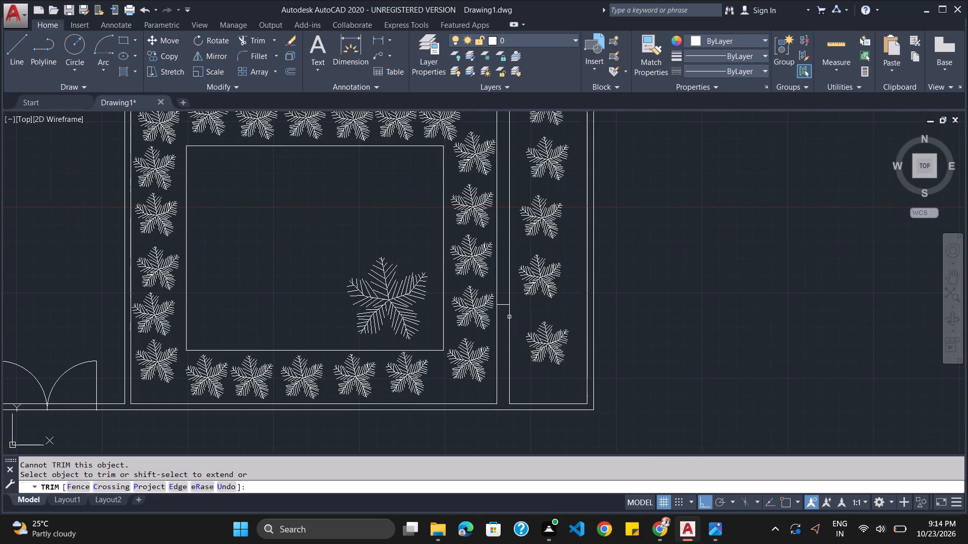
scroll(485, 385, down, 2)
scroll(397, 294, up, 3)
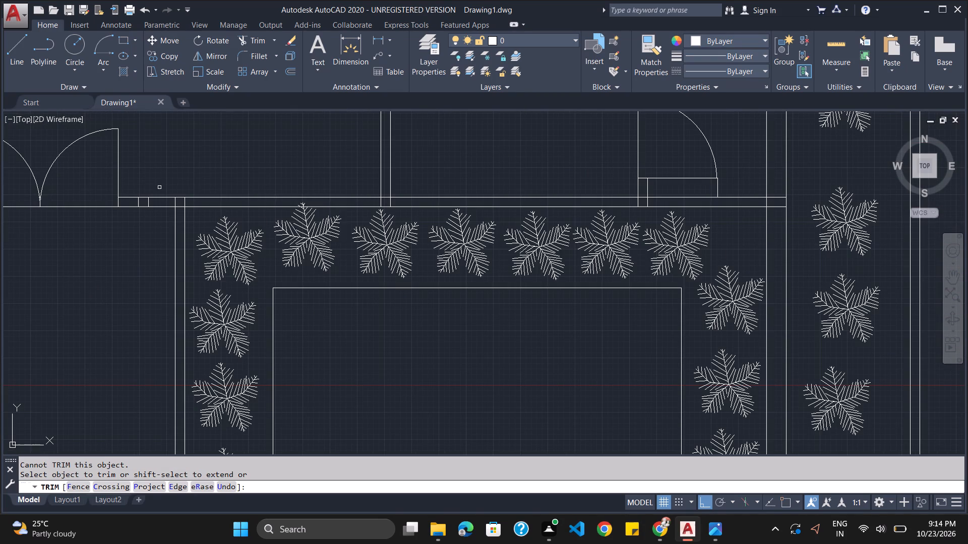
click(180, 207)
click(185, 203)
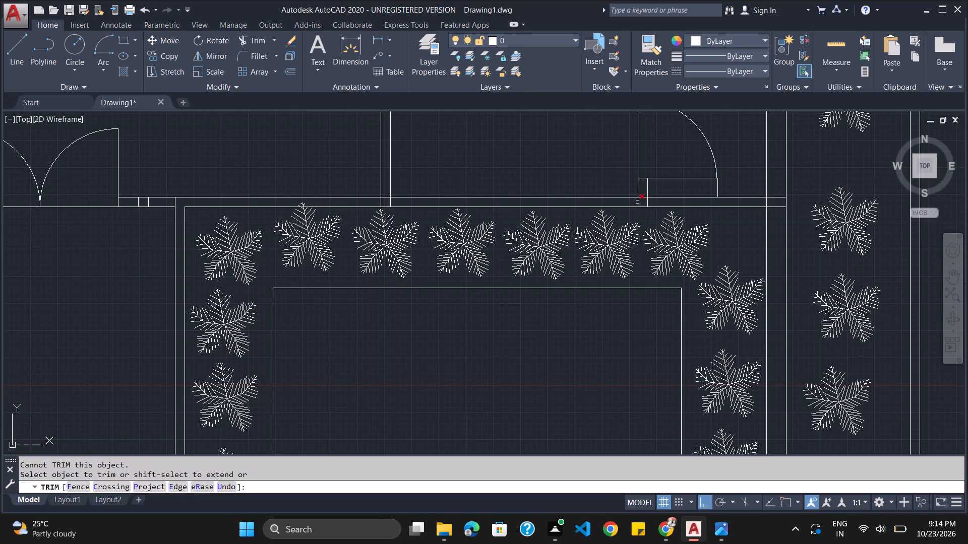
Trim the crossing lines where the short wall beside the single door meets the courtyard's north wall.
click(638, 201)
click(644, 197)
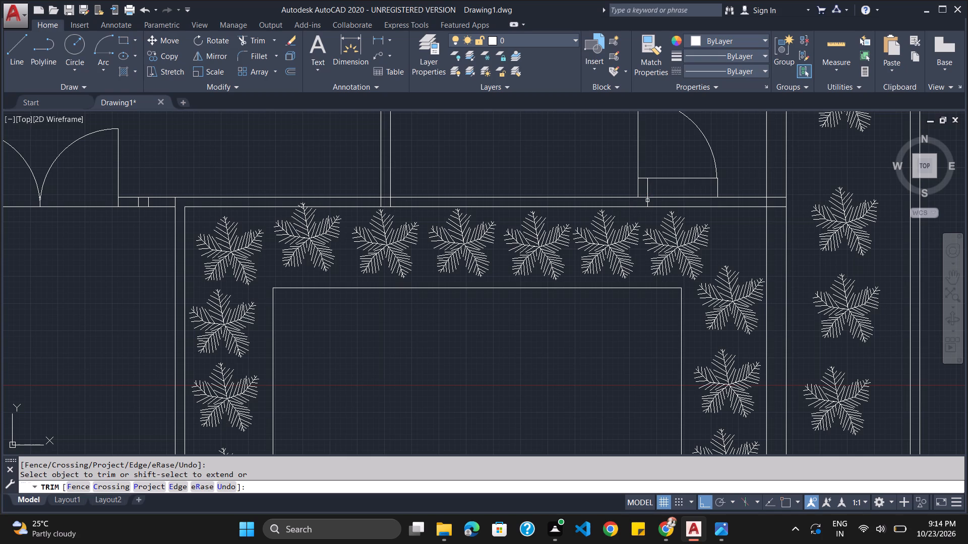
click(647, 200)
click(643, 197)
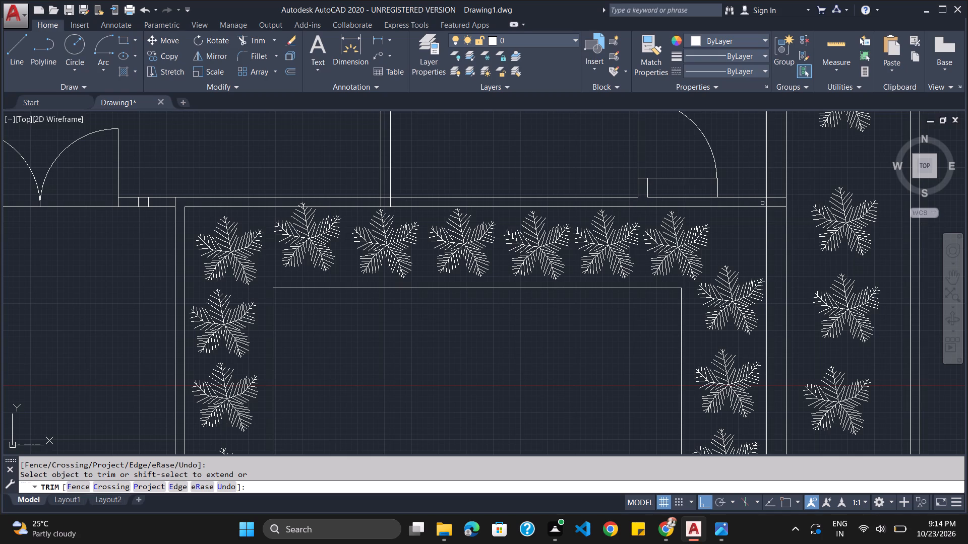
Trim the crossing lines where the courtyard's north wall meets the thick east wall.
click(765, 201)
click(766, 200)
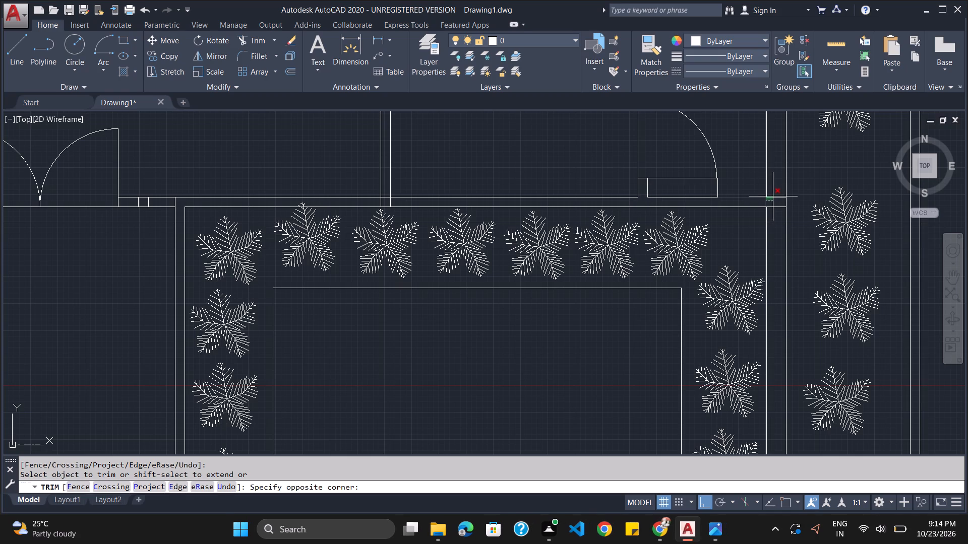
click(776, 203)
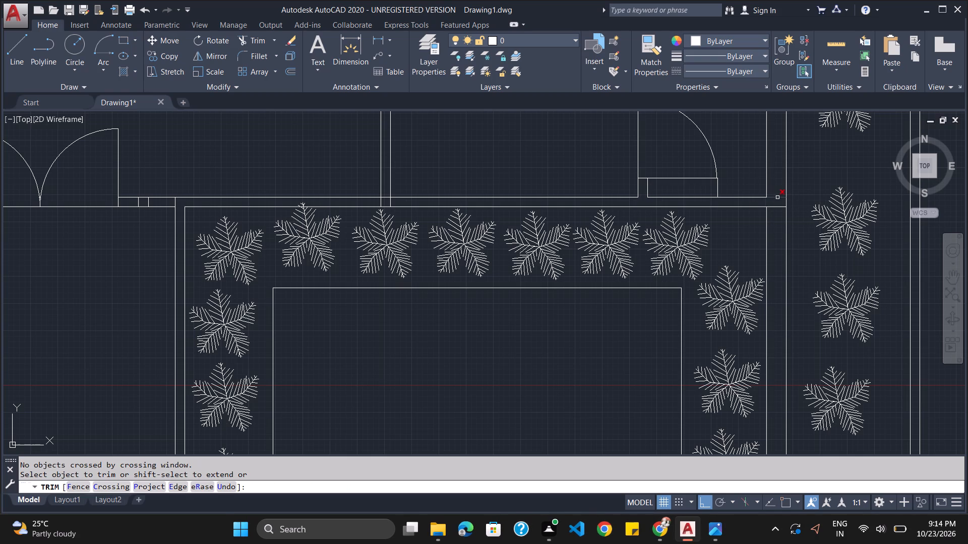
click(777, 198)
click(777, 207)
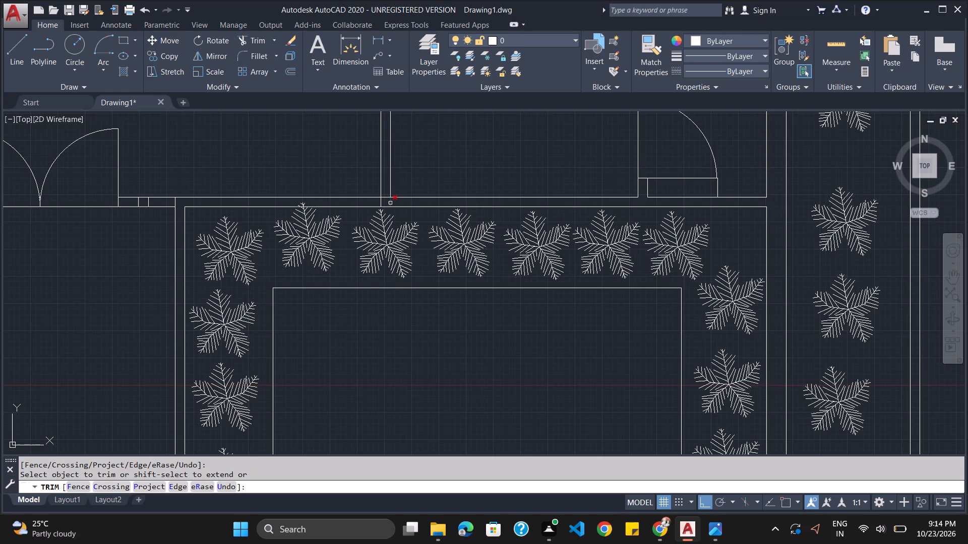
Trim the crossing lines where the long vertical room wall meets the courtyard's north wall from above.
click(387, 198)
click(391, 201)
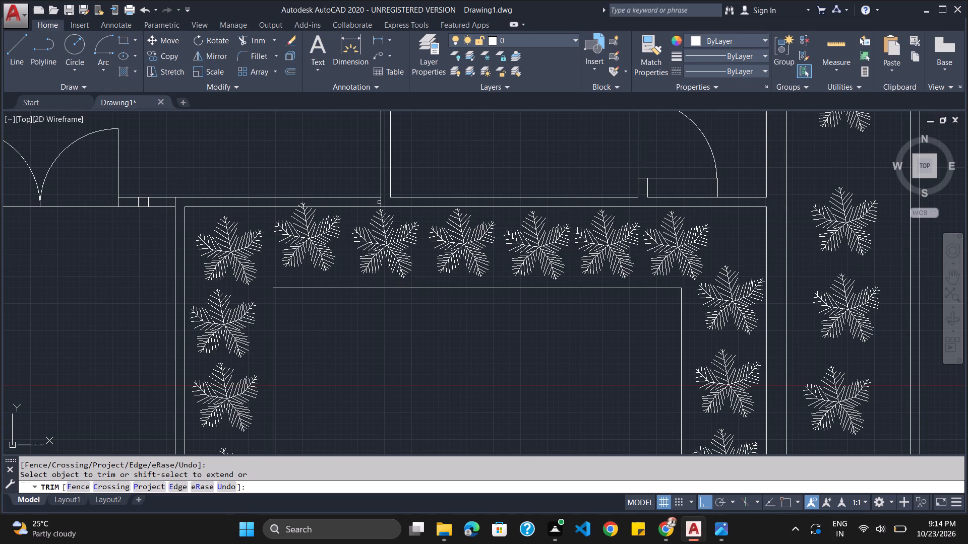
click(379, 202)
Trim the two vertical lines crossing the horizontal wall below the upper room's door, west of the lower room's door.
scroll(406, 215, down, 4)
scroll(402, 177, up, 5)
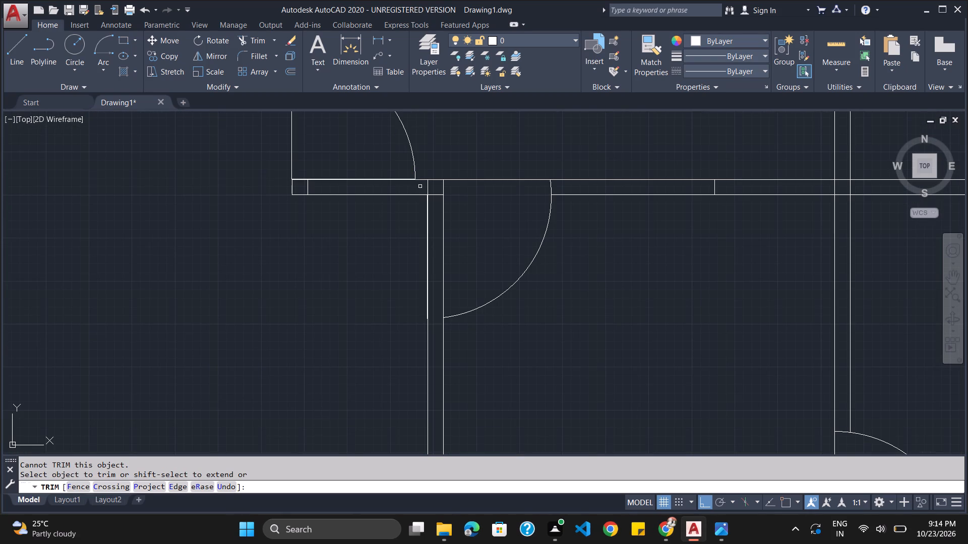
click(427, 188)
click(434, 194)
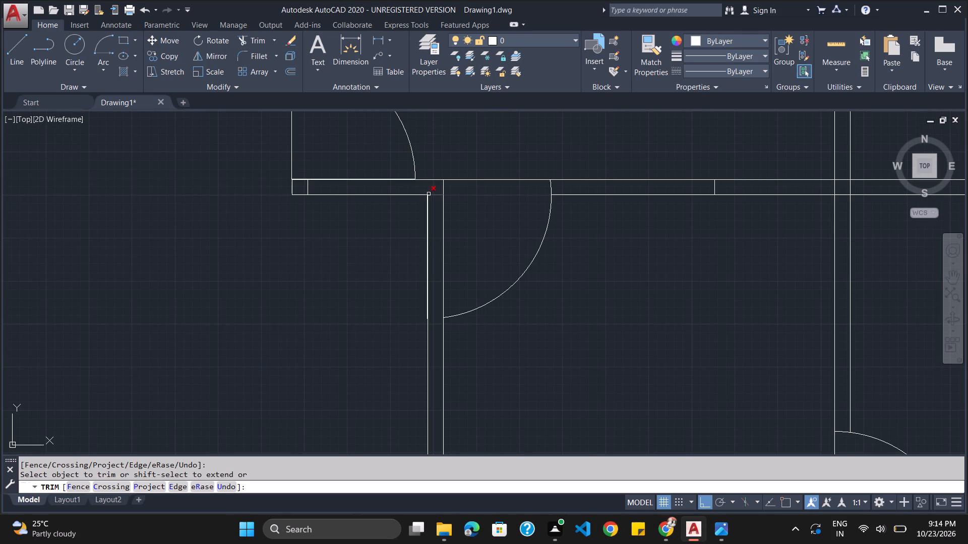
click(310, 189)
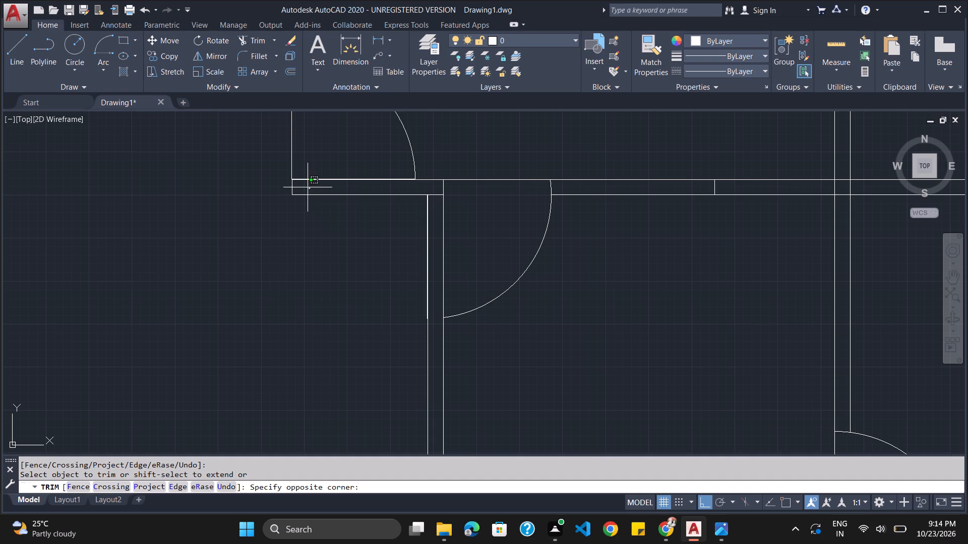
click(305, 187)
Trim the lines inside the four-way wall junction between the two eastern rooms and their narrow side rooms.
scroll(751, 195, down, 1)
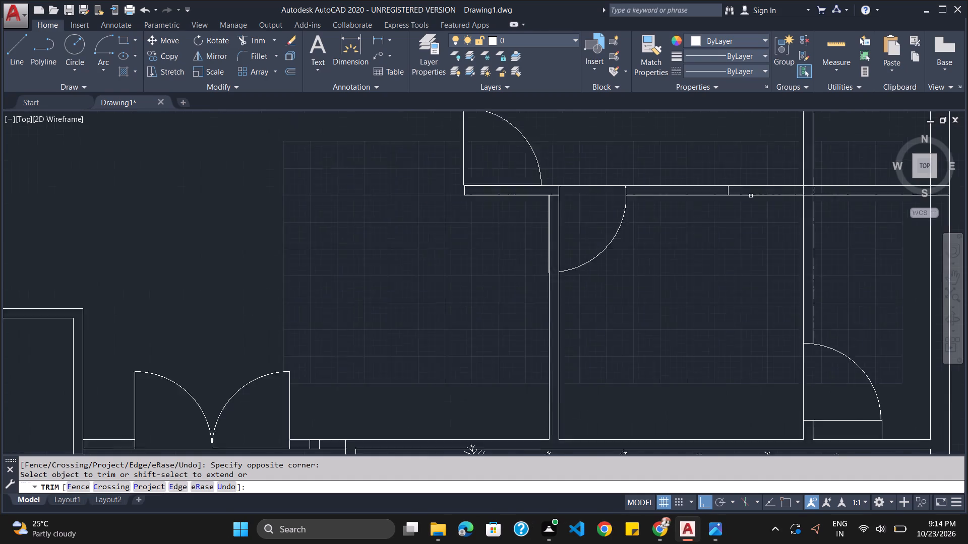
scroll(751, 196, down, 1)
scroll(796, 196, up, 3)
click(749, 195)
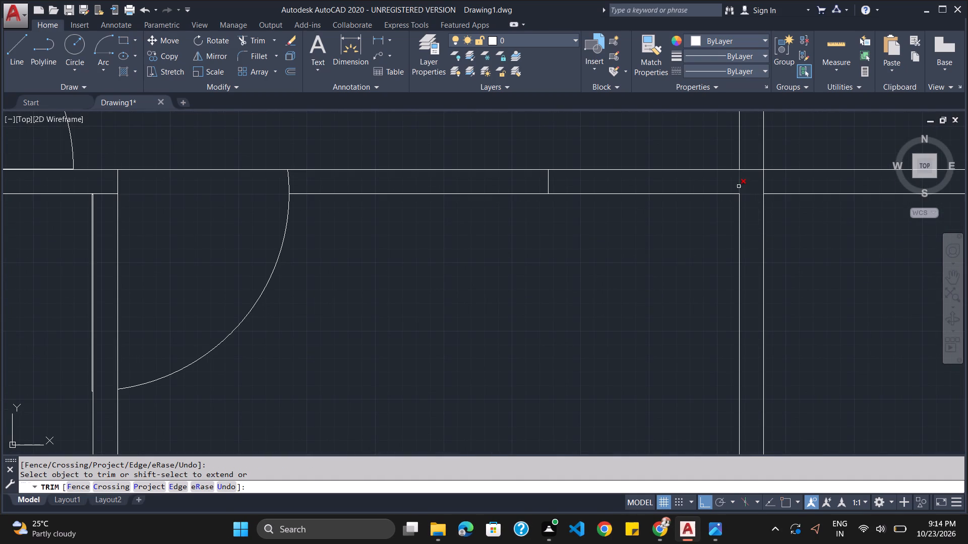
click(739, 186)
click(762, 182)
click(752, 172)
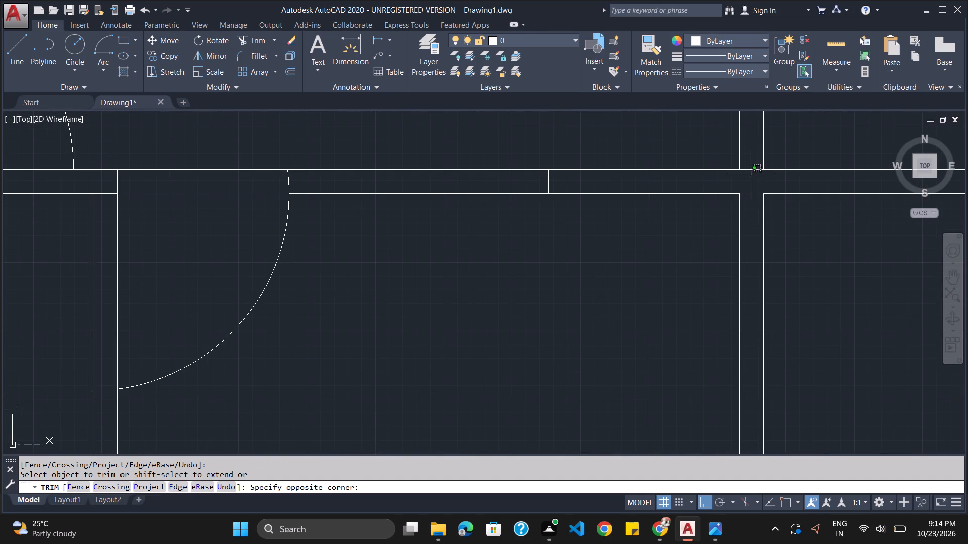
click(751, 170)
click(751, 170)
Trim the crossing lines where the horizontal wall between the narrow side rooms meets the thick east wall.
scroll(759, 228, down, 4)
scroll(803, 221, up, 2)
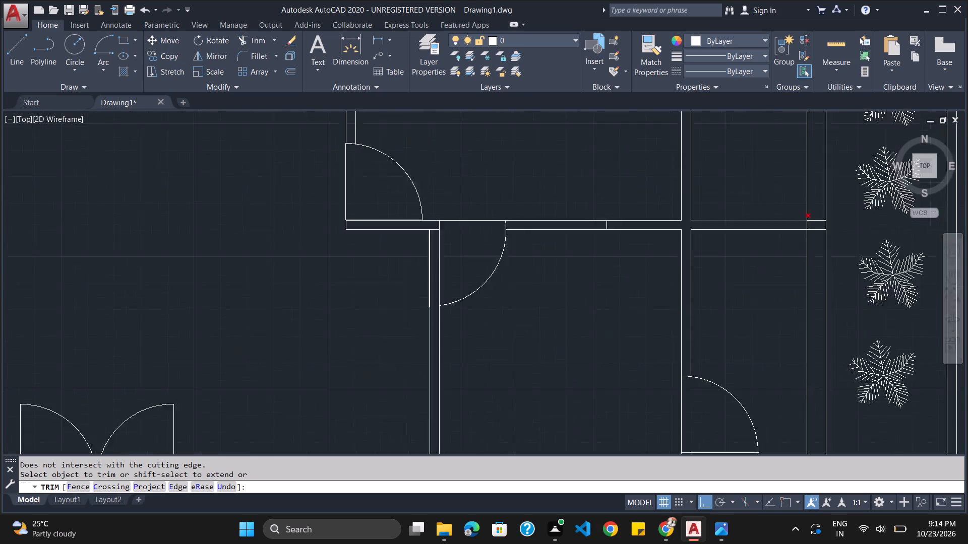
scroll(803, 221, up, 2)
click(819, 218)
click(826, 246)
click(826, 244)
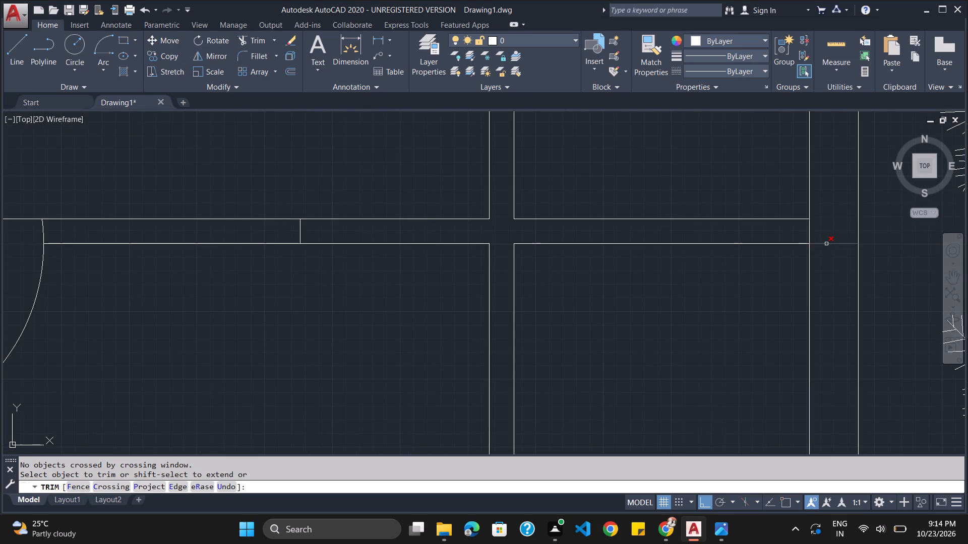
click(826, 244)
click(809, 231)
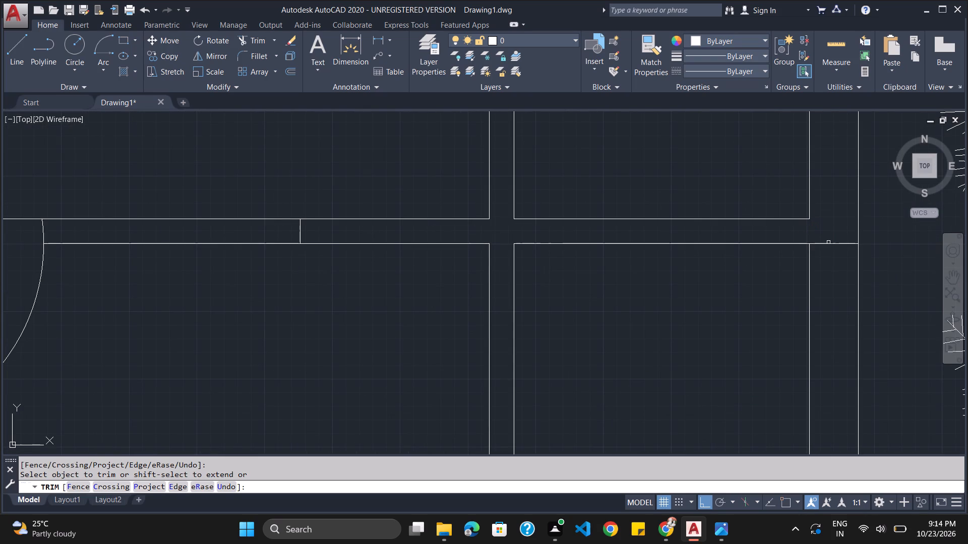
click(829, 243)
Trim the overlapping inner wall lines at the house's northeast corner.
scroll(824, 247, down, 7)
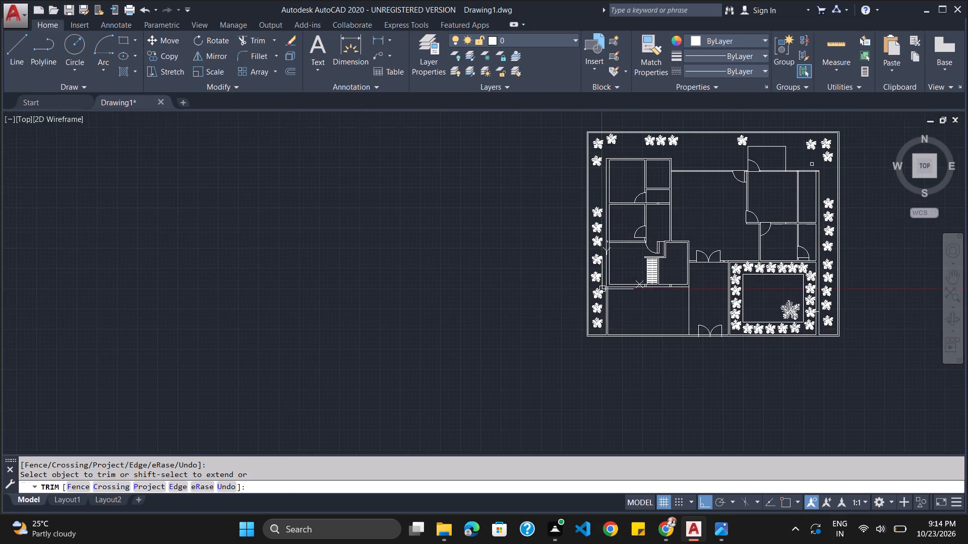
scroll(812, 164, up, 6)
click(827, 204)
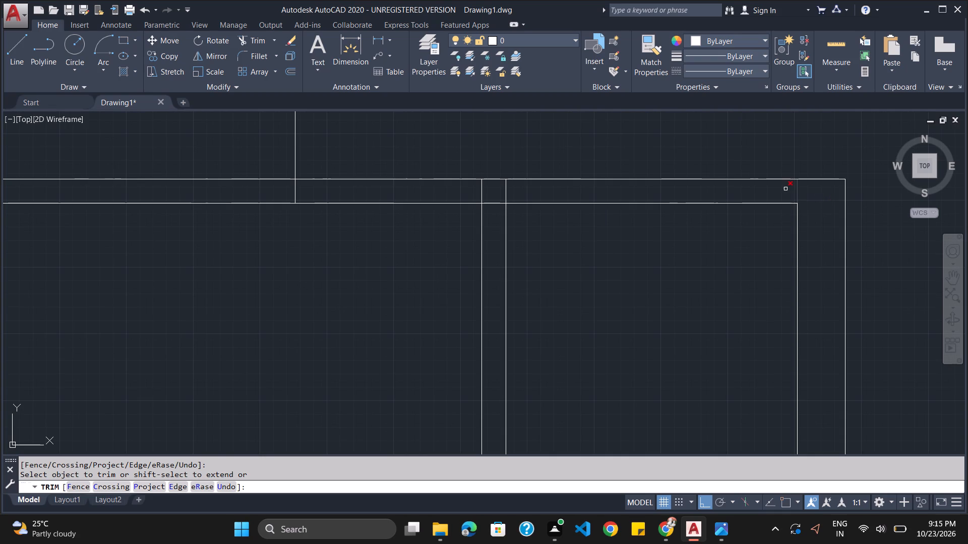
click(796, 195)
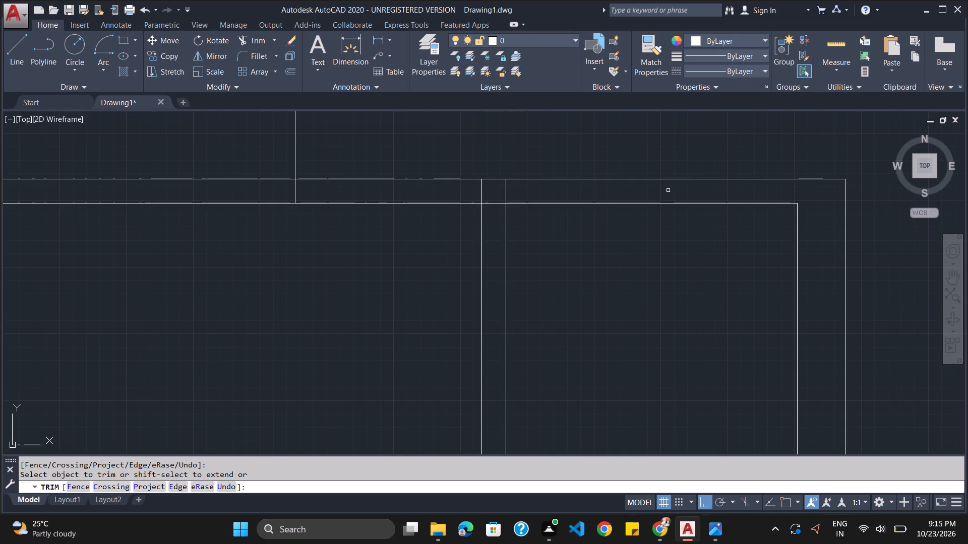
Trim the crossing lines where the eastern partition wall and the outer room's vertical line meet the north wall.
click(506, 190)
click(482, 190)
click(497, 204)
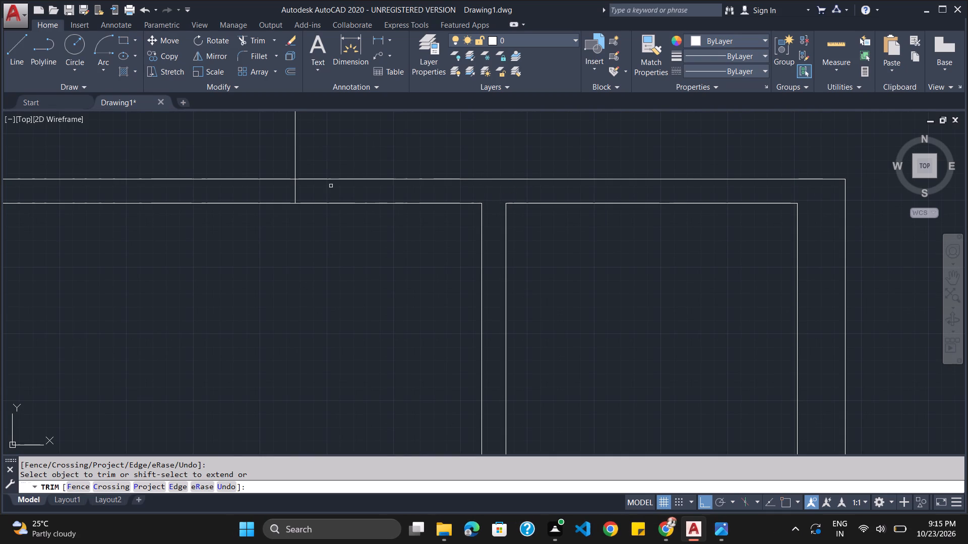
click(294, 191)
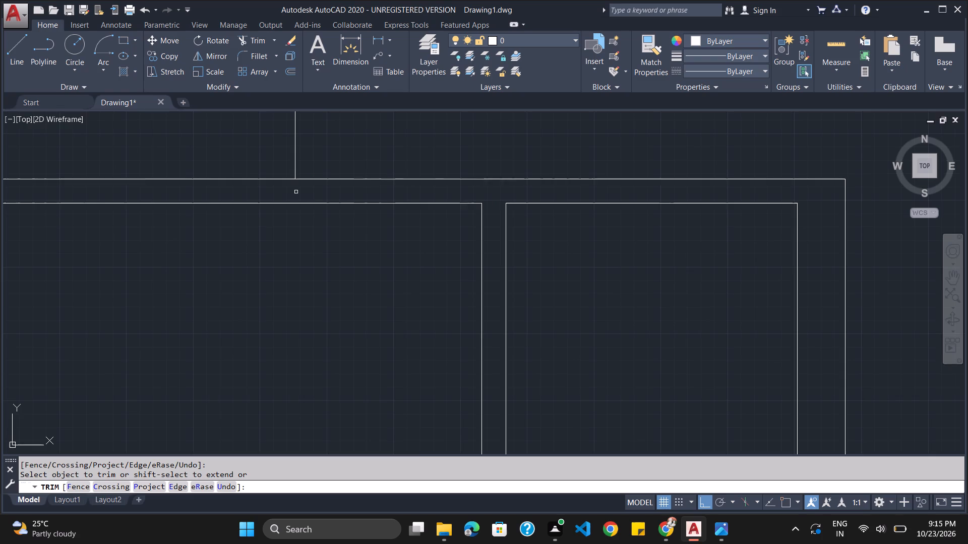
Compare the whole drawn plan with loooong plan.png, examining the foyer, porch and driveway area for missing elements.
scroll(313, 194, down, 3)
scroll(305, 198, up, 1)
scroll(305, 198, down, 3)
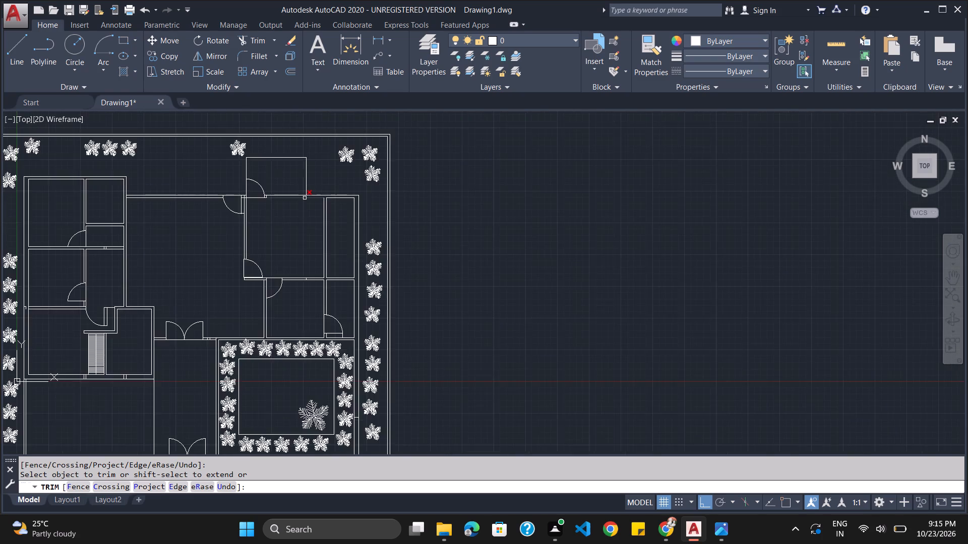
scroll(305, 198, down, 2)
scroll(269, 280, up, 2)
scroll(269, 280, down, 1)
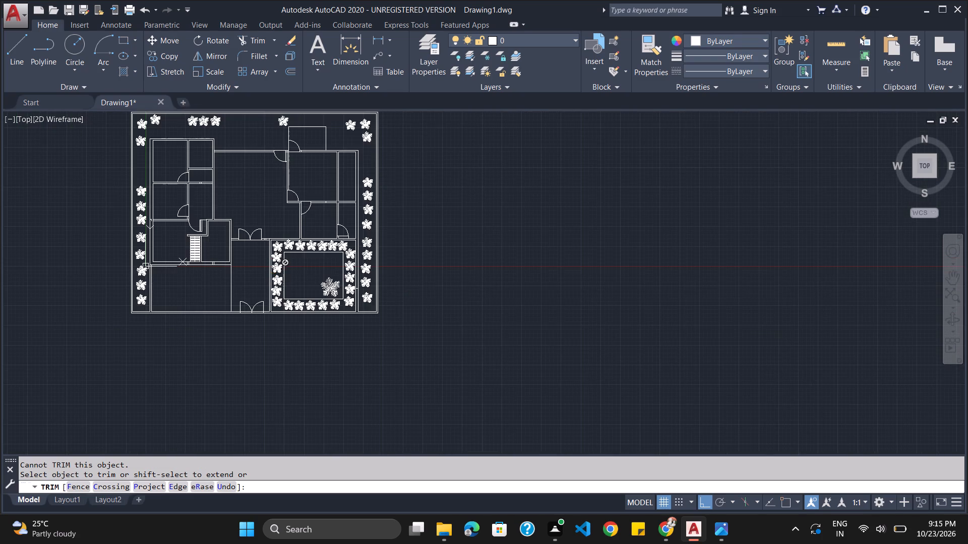
scroll(279, 269, up, 2)
scroll(279, 269, down, 3)
scroll(198, 232, up, 3)
scroll(242, 251, down, 3)
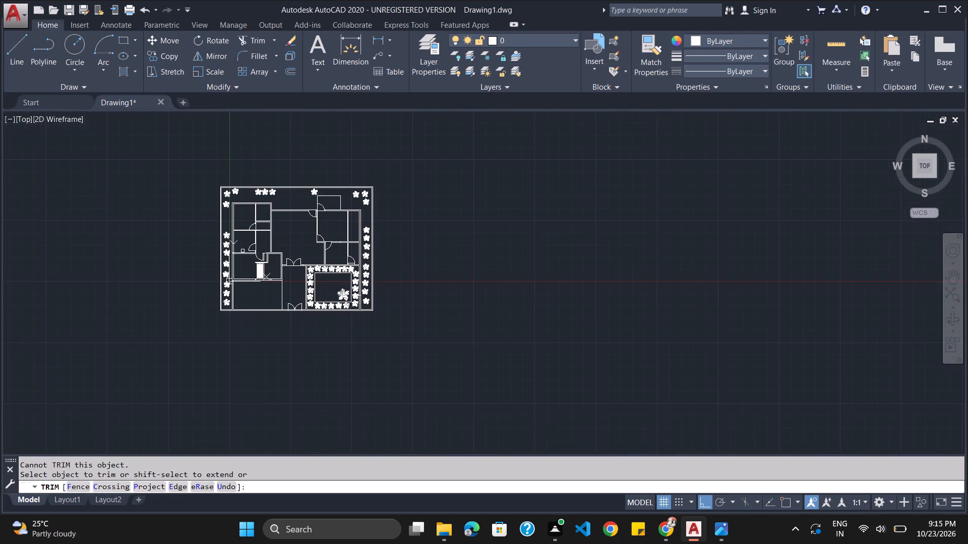
key(alt+Tab)
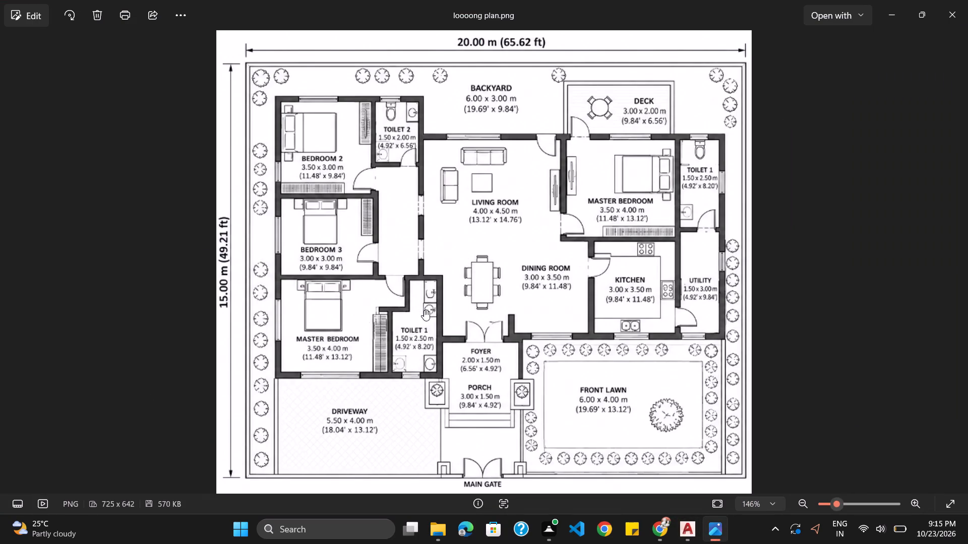
scroll(491, 419, down, 2)
scroll(491, 420, up, 6)
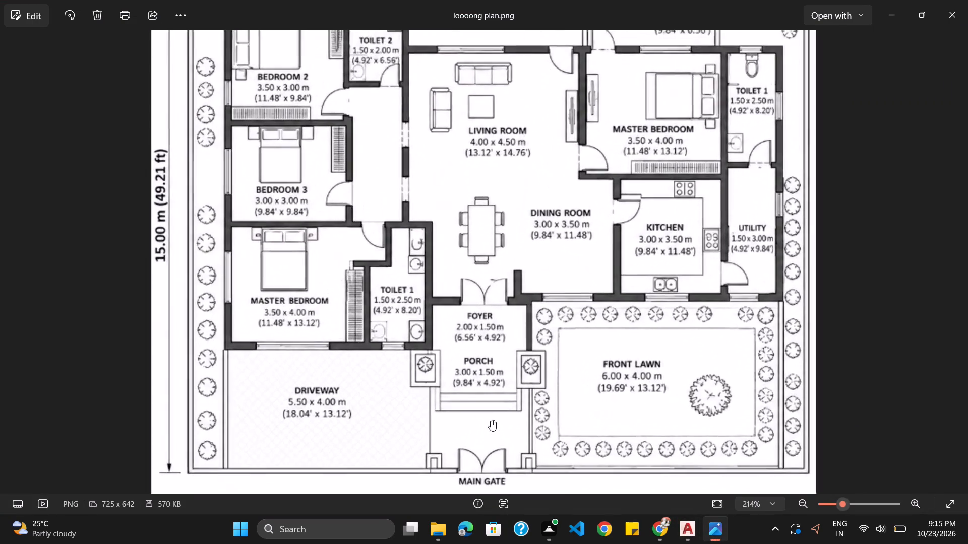
key(alt+Tab)
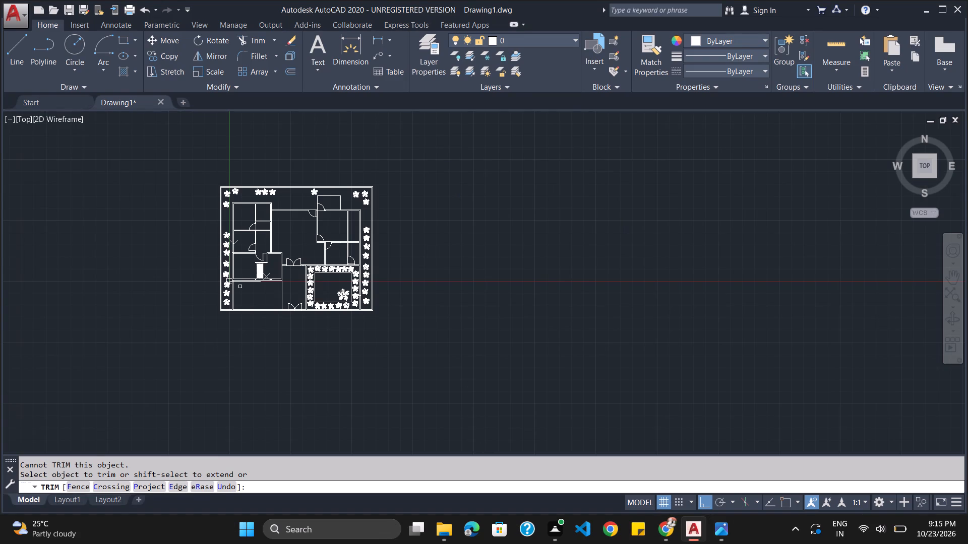
scroll(276, 280, up, 3)
key(alt+Tab)
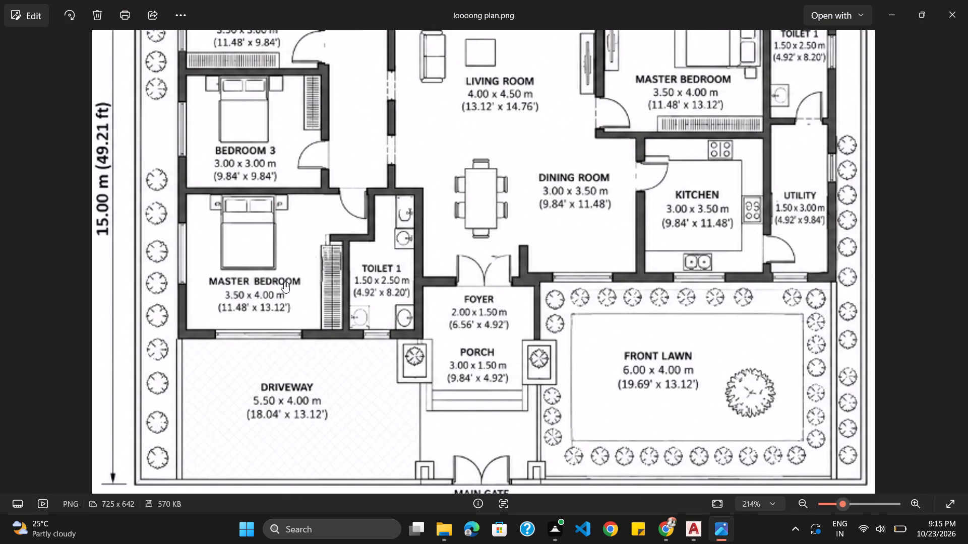
key(alt+Tab)
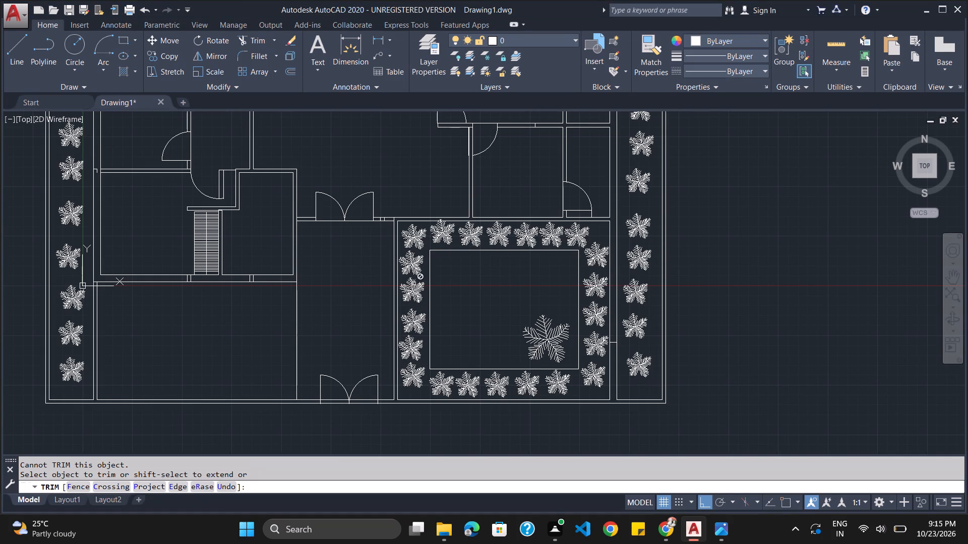
key(Escape)
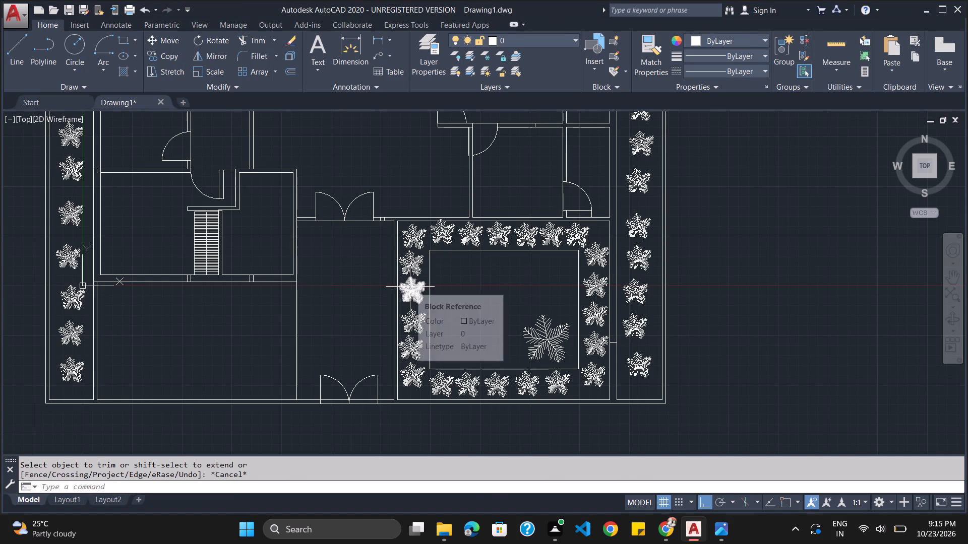
Delete the third plant from the north in the column along the front lawn's west edge.
key(alt+Tab)
key(alt+Tab)
click(409, 285)
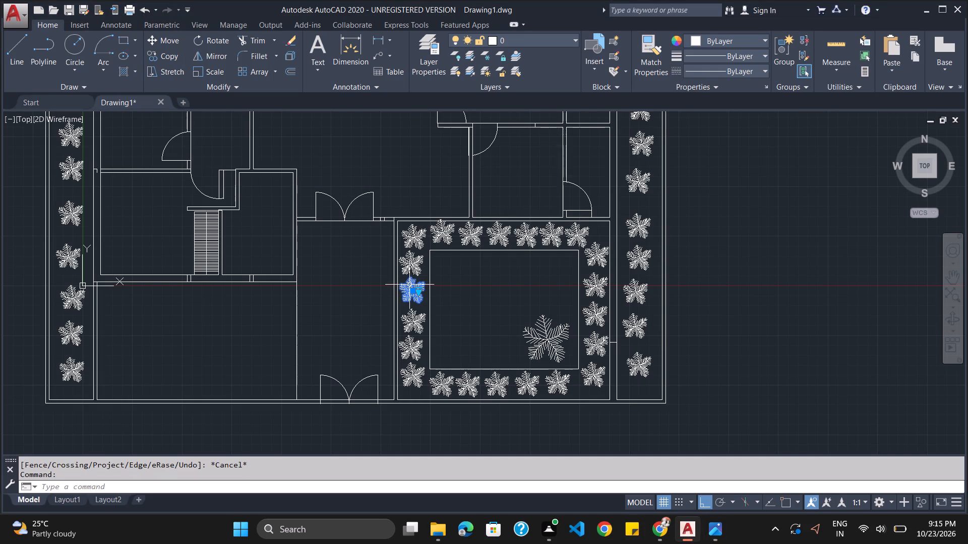
key(Delete)
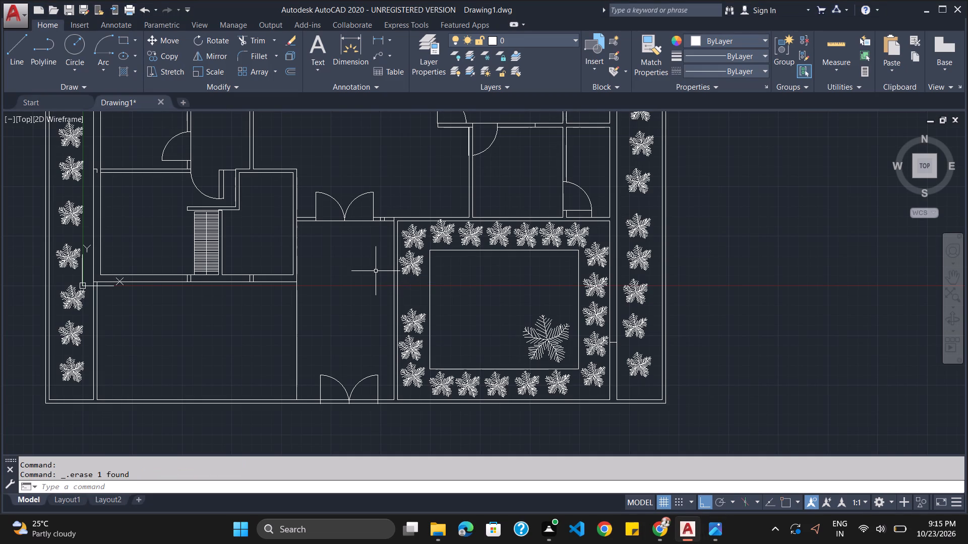
Draw a nearly square pillar outline across the porch's west line, just below the house's south wall as in loooong plan.png.
key(alt+Tab)
key(alt+Tab)
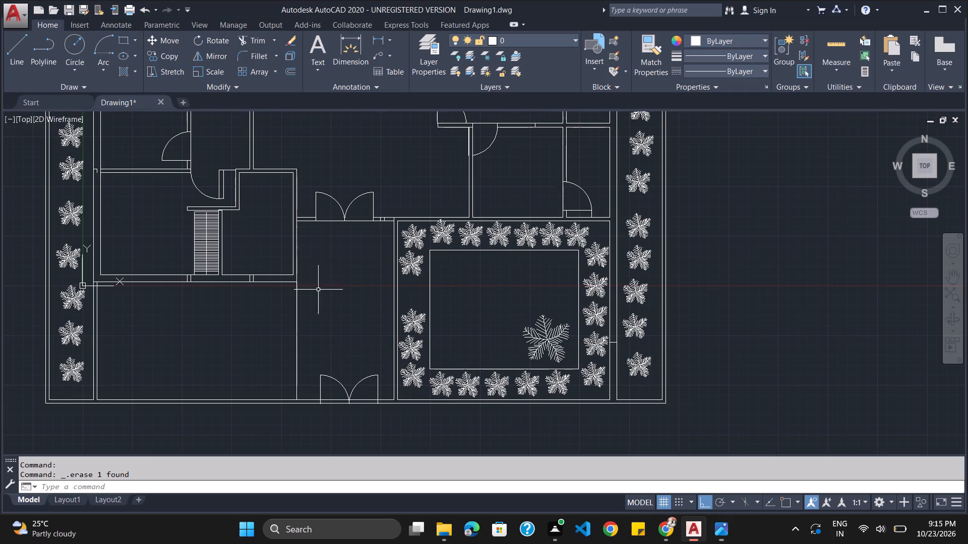
click(126, 40)
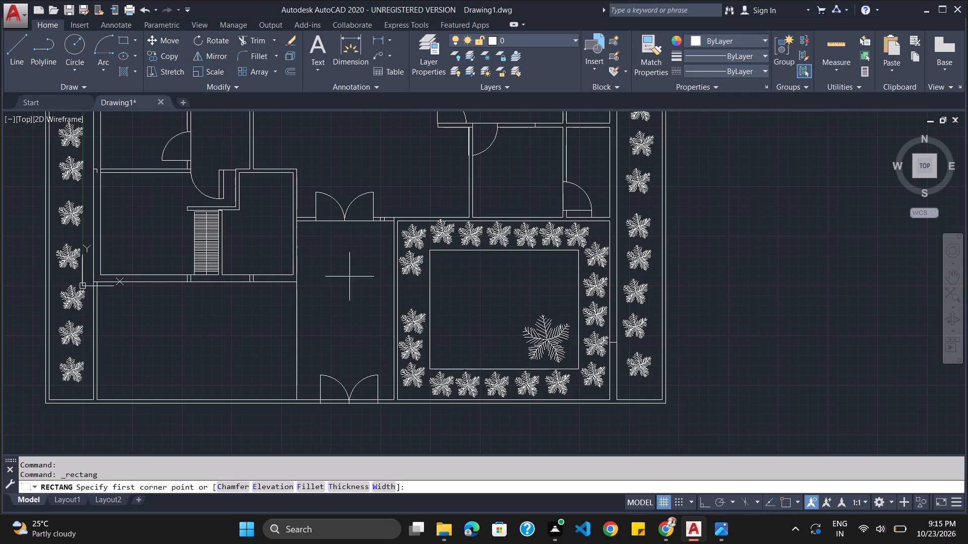
click(275, 283)
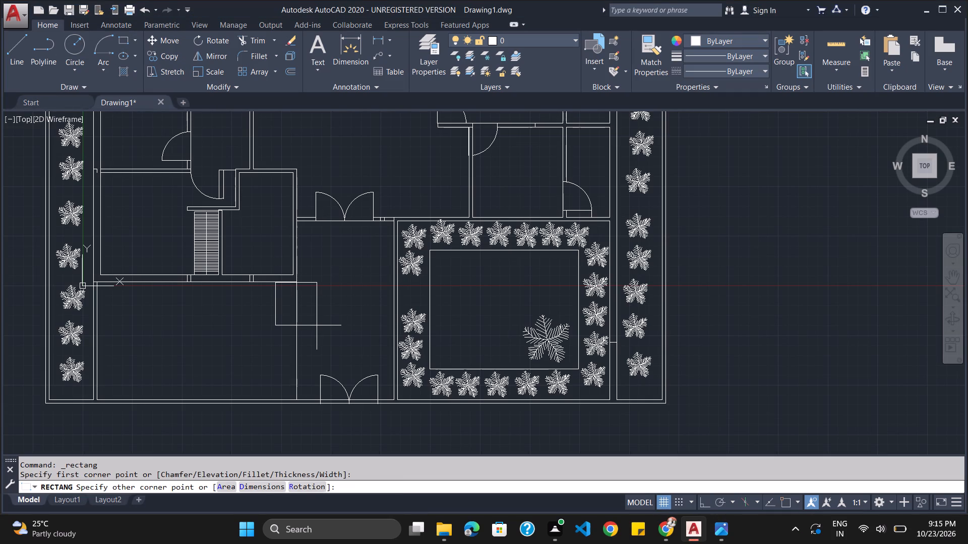
click(317, 327)
key(alt+Tab)
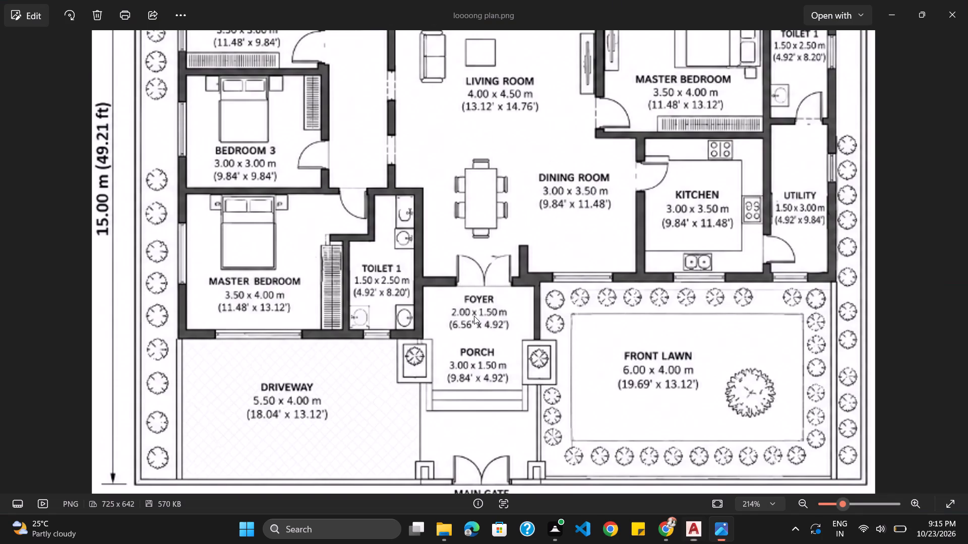
key(alt+Tab)
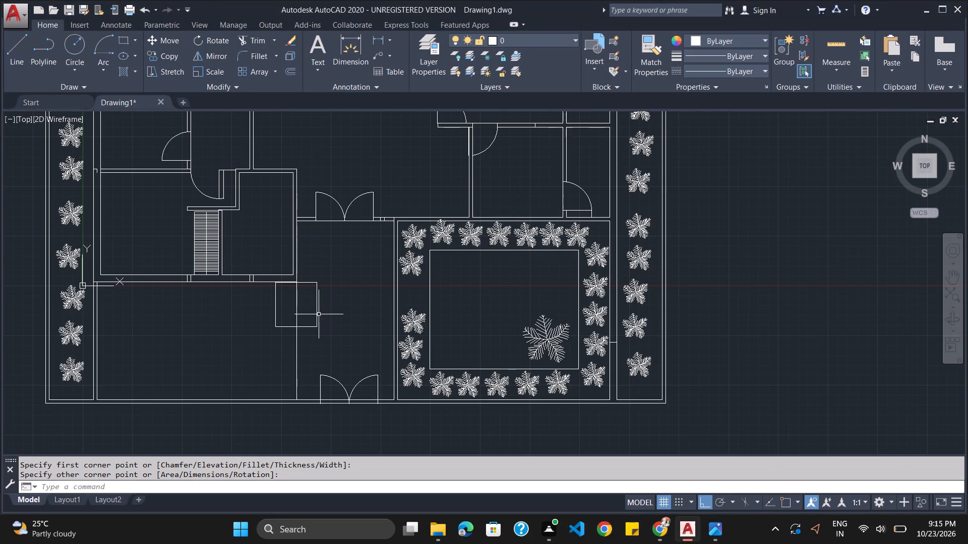
Copy the pillar outline to the porch's east side, level with the original and straddling the lawn's west wall.
click(316, 314)
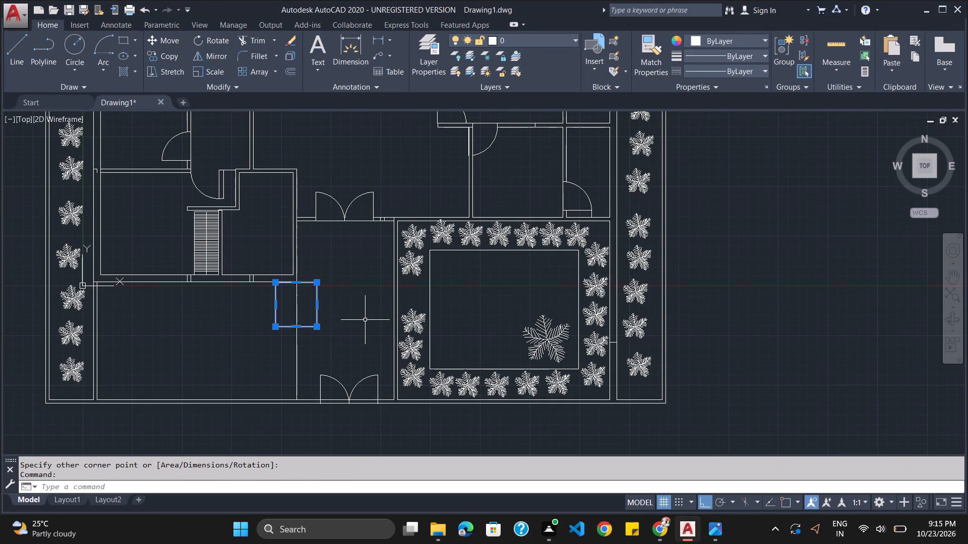
key(ctrl+c)
key(ctrl+v)
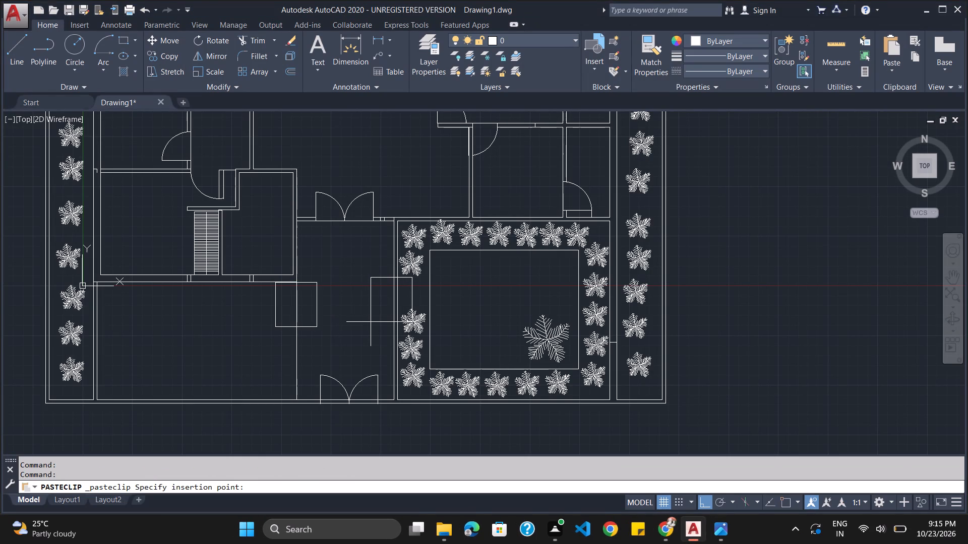
scroll(370, 325, up, 4)
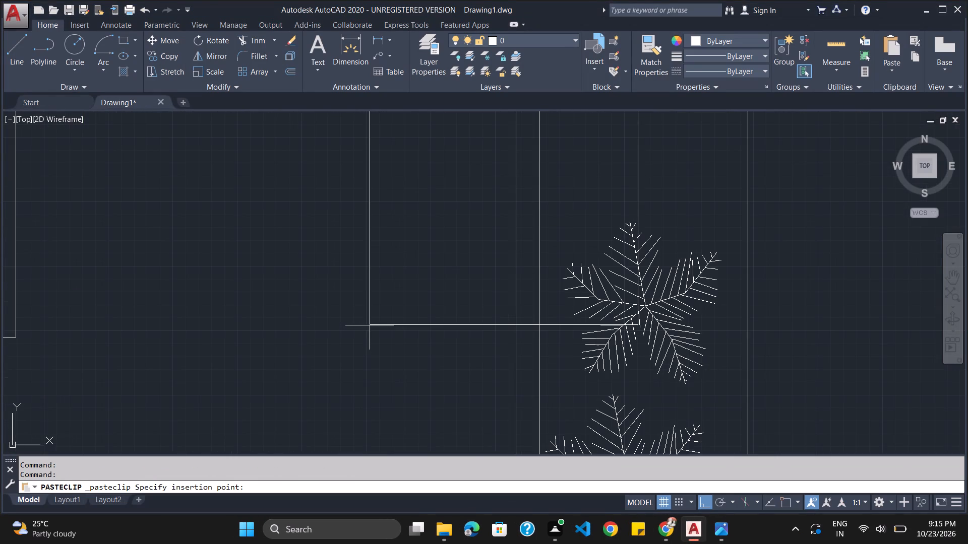
scroll(370, 327, down, 1)
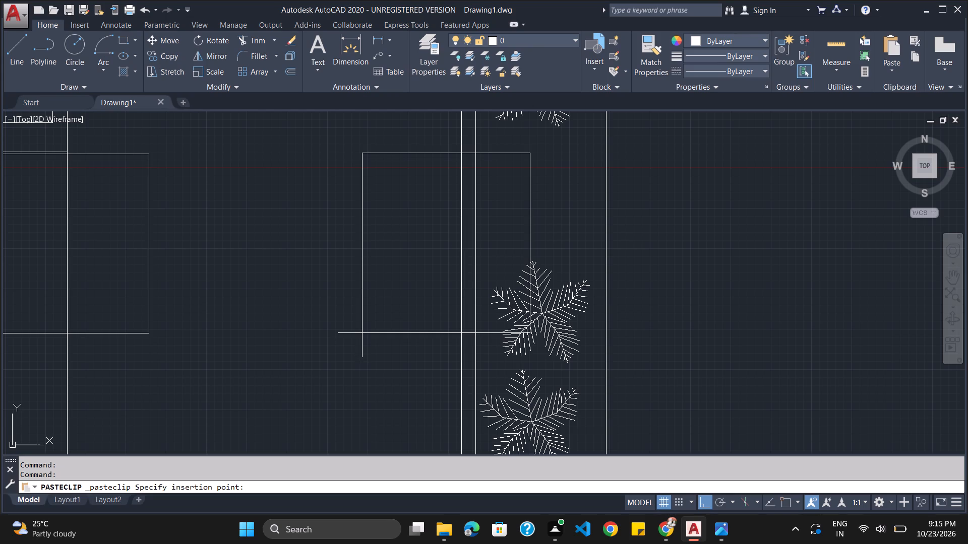
click(362, 334)
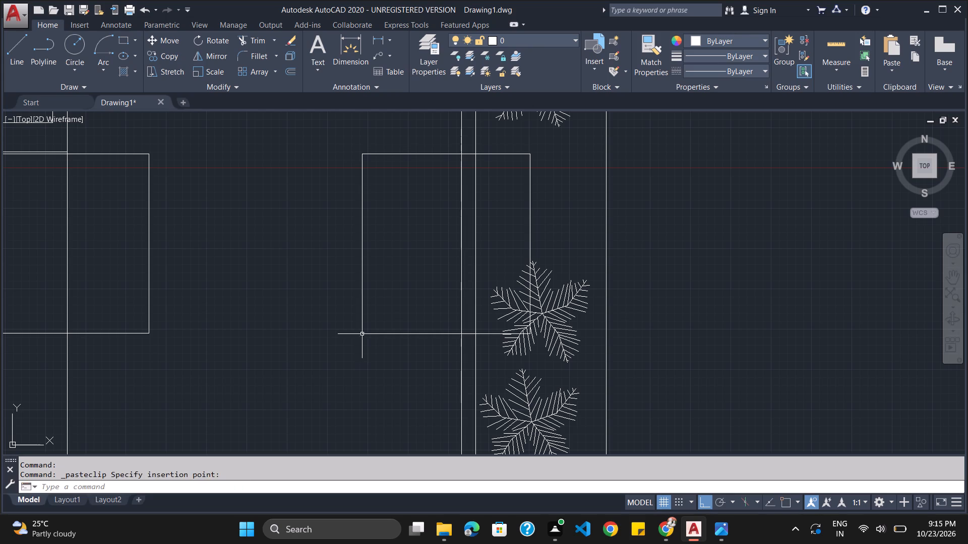
Delete the lawn plant that overlaps the copied pillar outline's southeast corner.
click(559, 330)
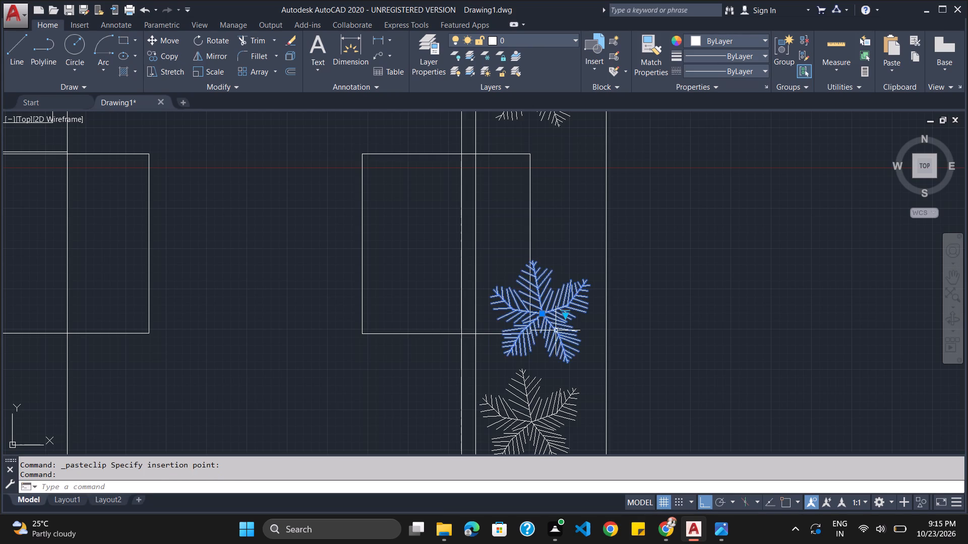
key(Delete)
Trim the porch's west line and both lawn wall lines where they cross inside the two pillar outlines.
scroll(543, 337, down, 2)
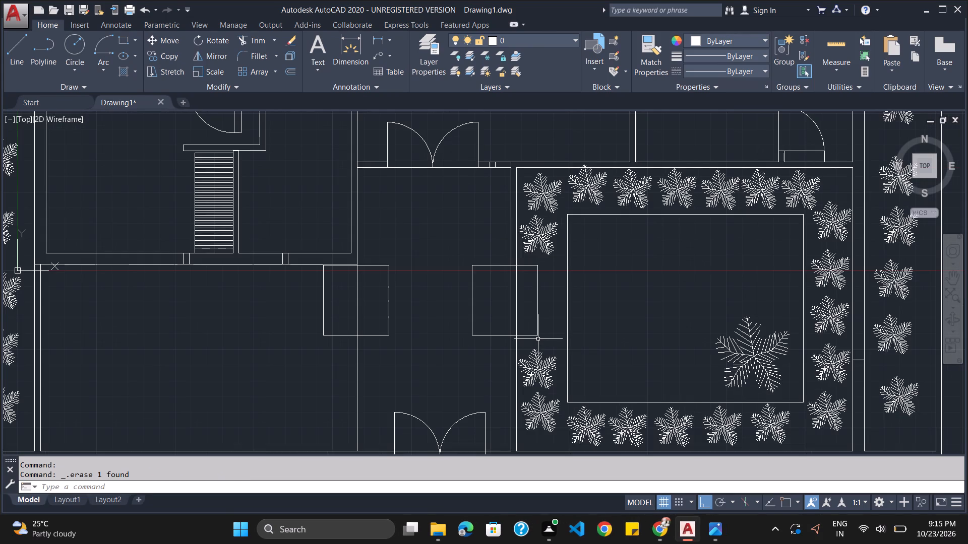
text(TRIM)
key(Return)
key(Return)
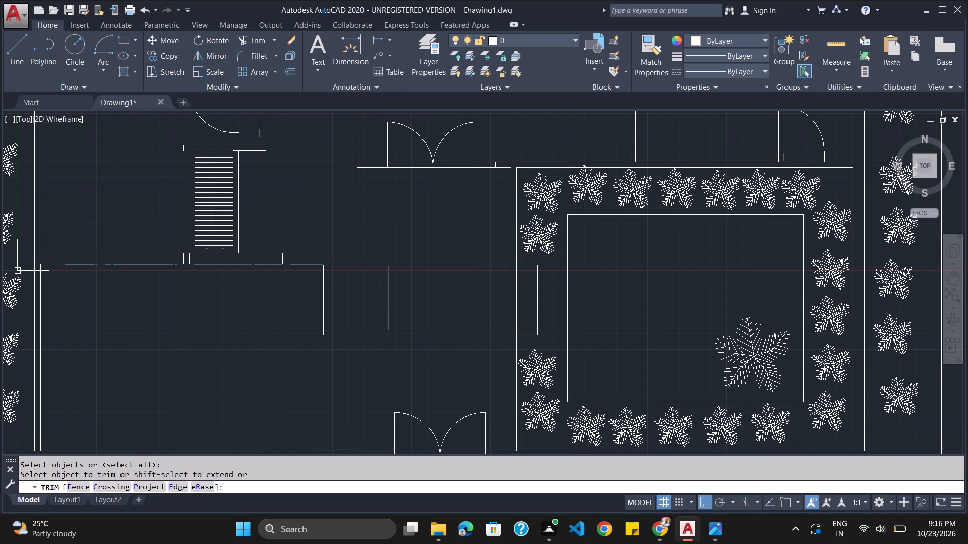
click(356, 283)
click(517, 305)
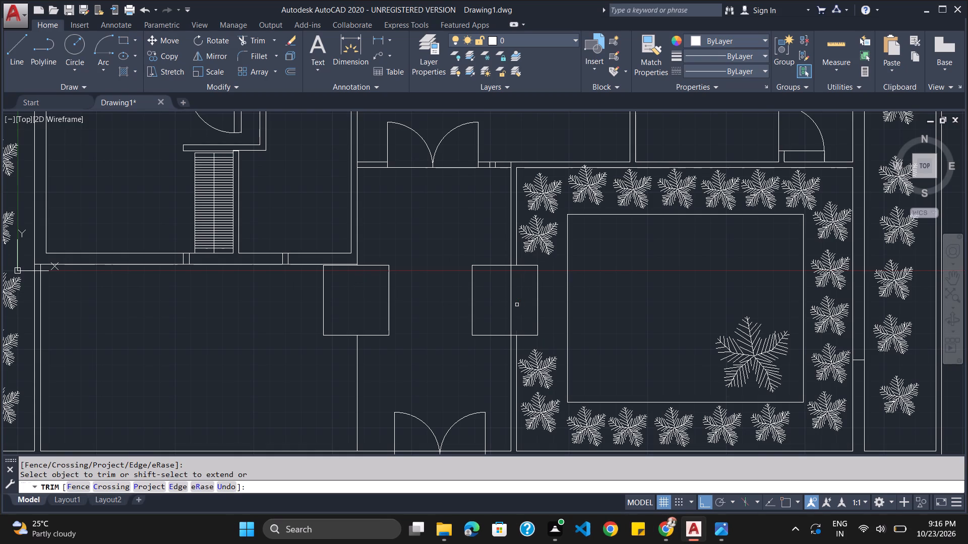
click(511, 304)
key(alt+Tab)
key(alt+Tab)
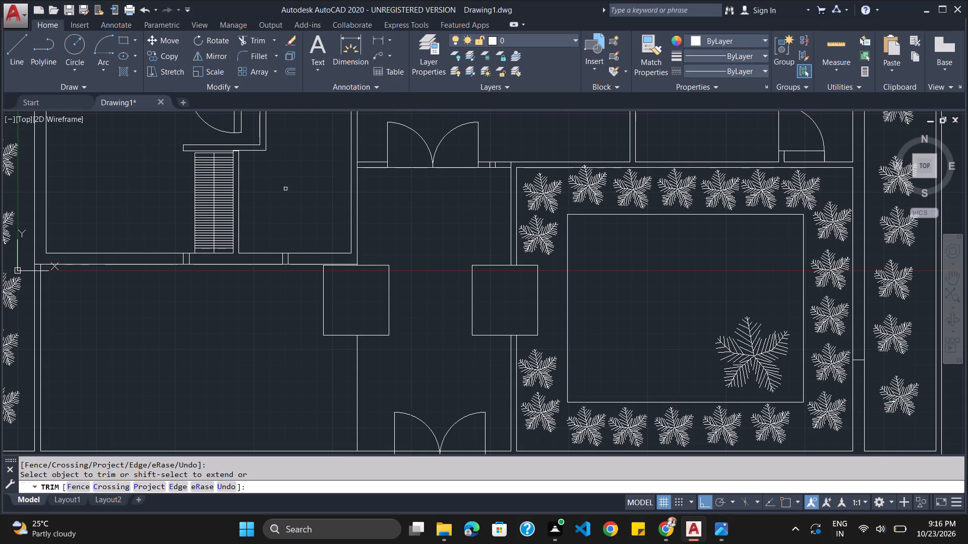
click(451, 488)
key(Escape)
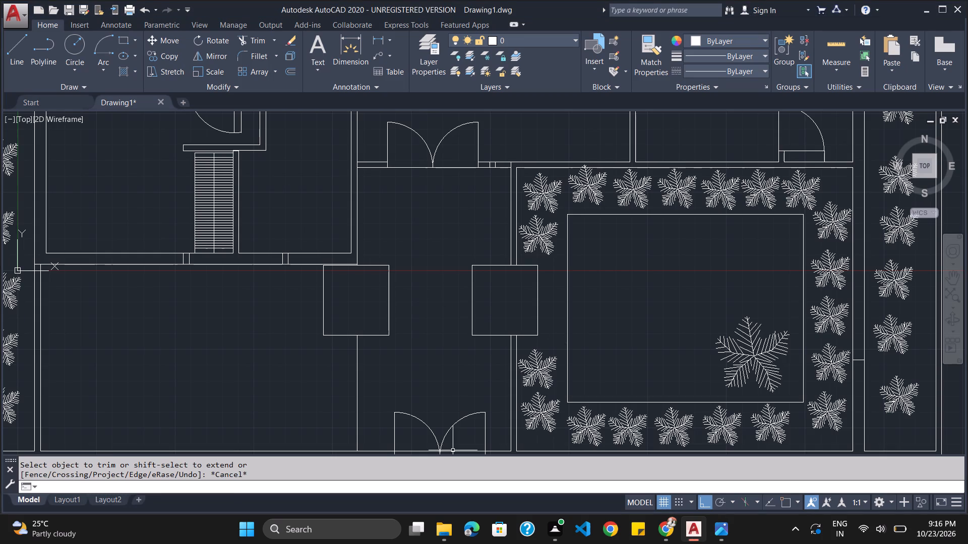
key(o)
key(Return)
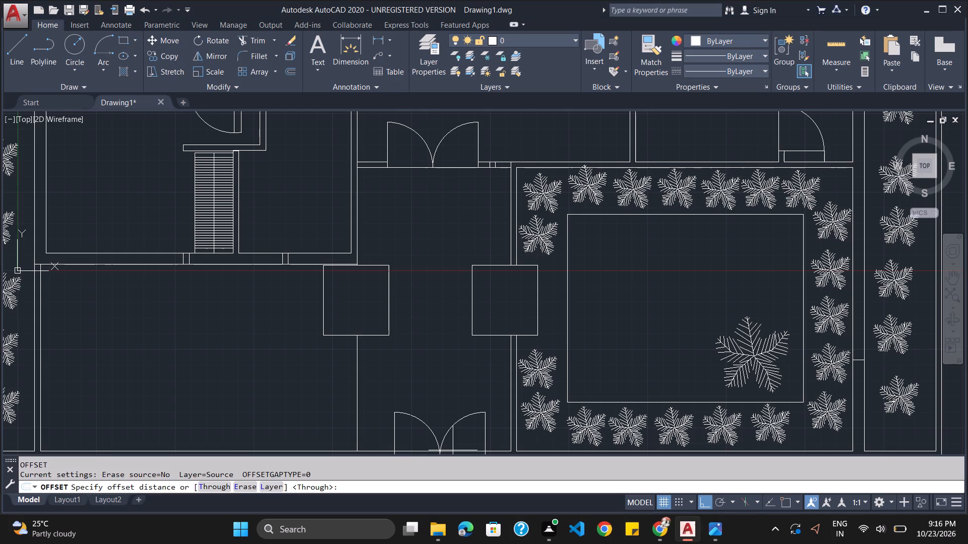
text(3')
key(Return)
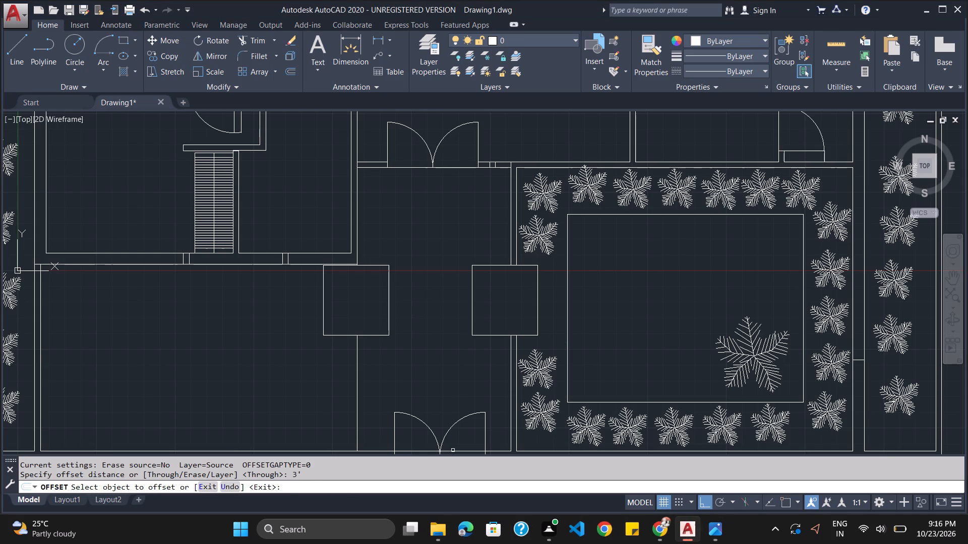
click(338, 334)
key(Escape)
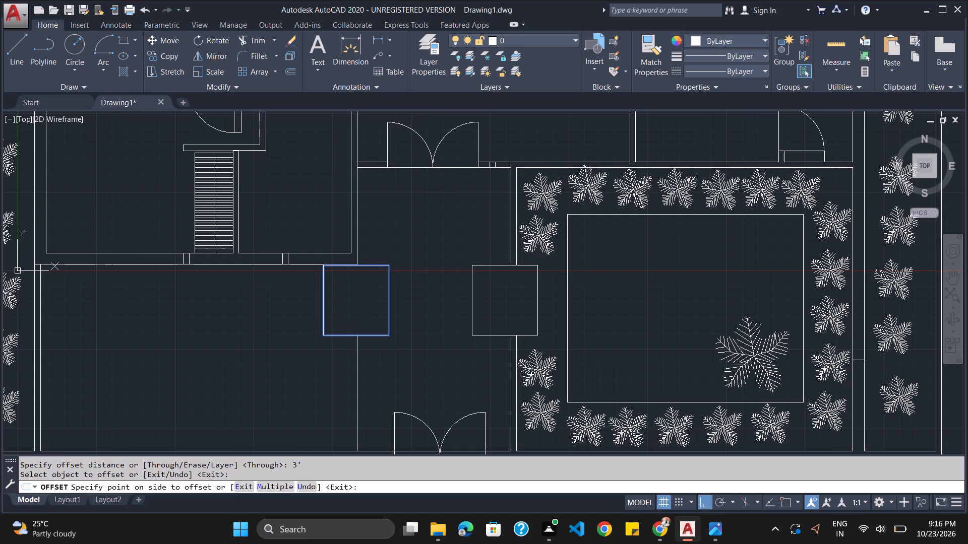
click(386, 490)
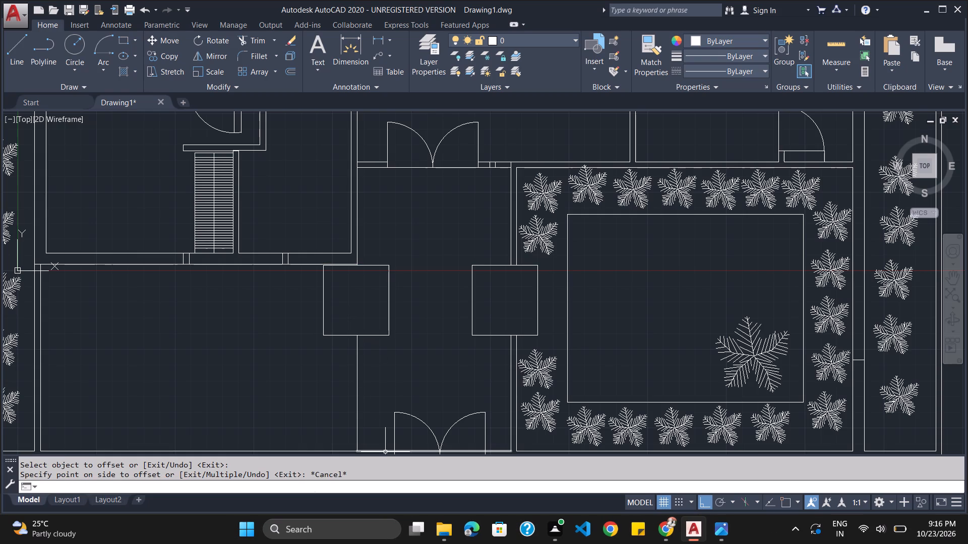
Offset both porch pillar outlines inward to form inner squares, following loooong plan.png.
key(o)
key(Return)
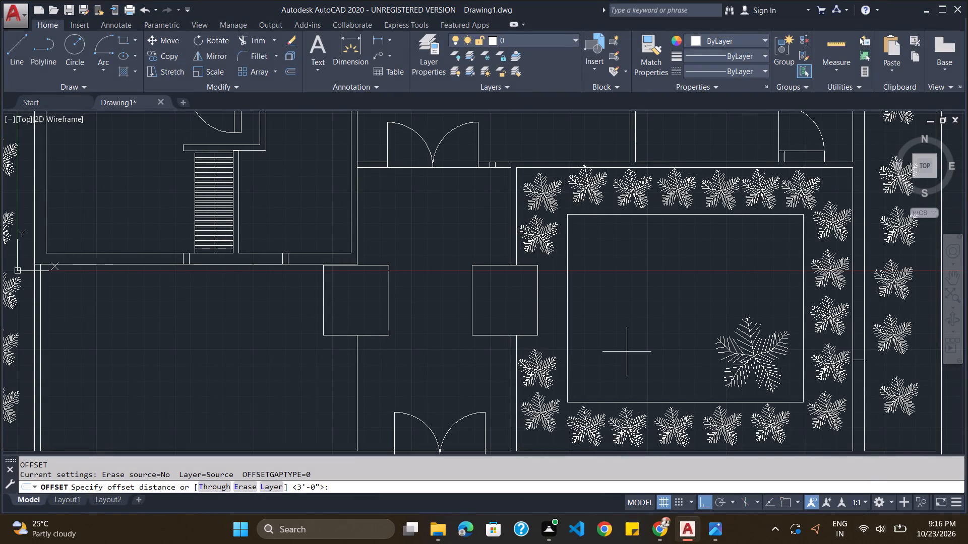
key(alt+Tab)
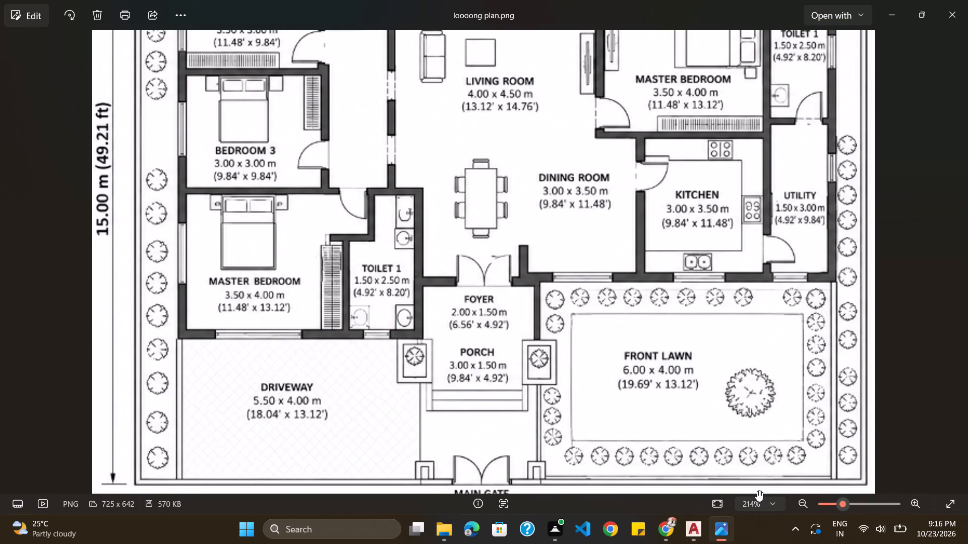
key(alt+Tab)
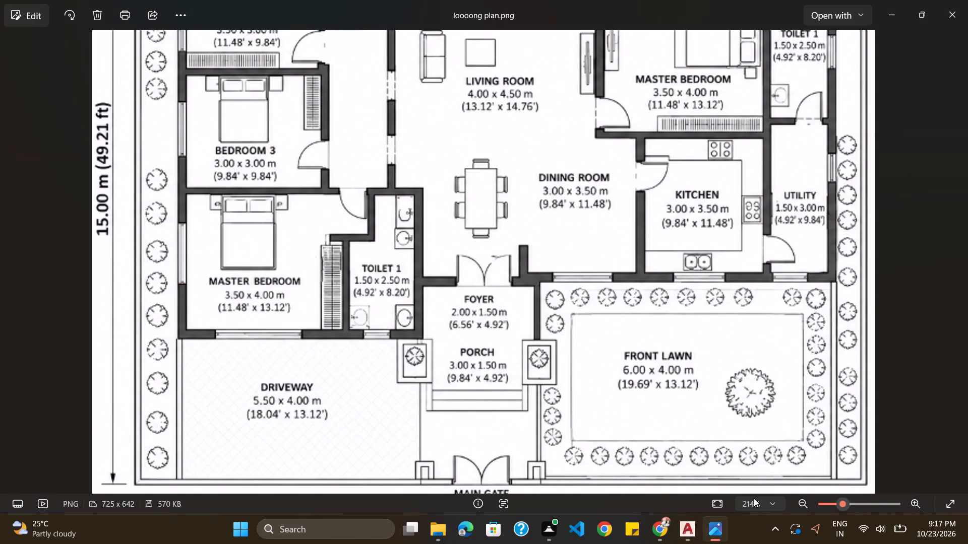
key(alt+Tab)
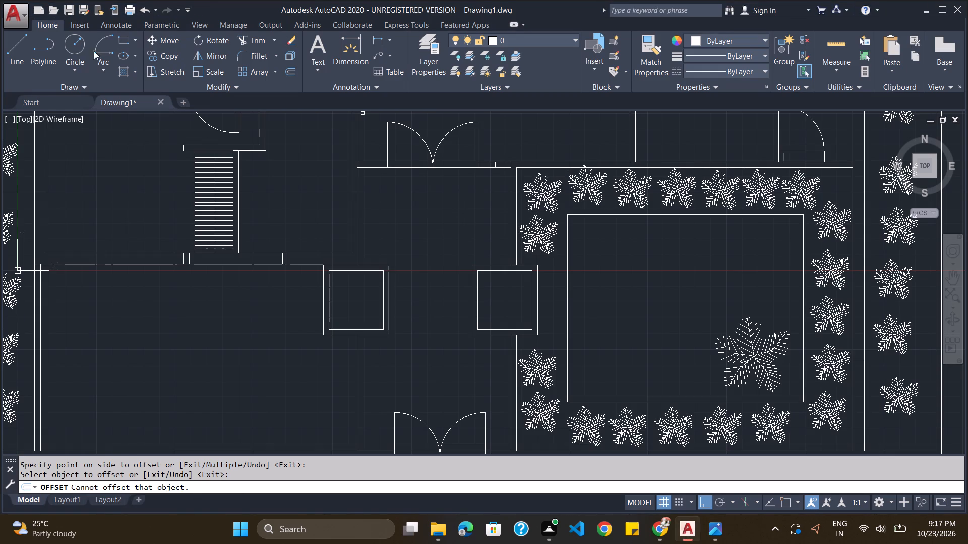
Draw a circle with a radius of about 1'-2" to 1'-3" inside each pillar's inner outline.
click(75, 53)
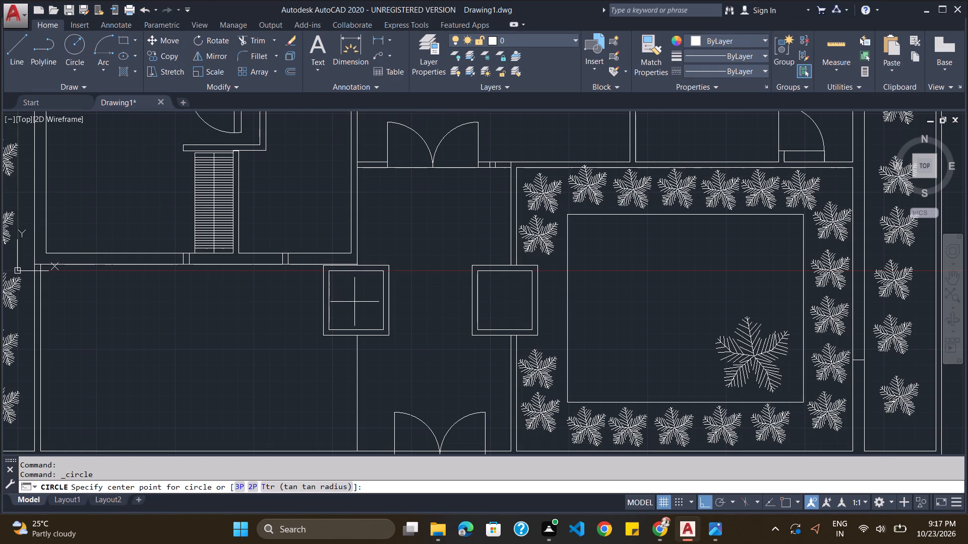
click(354, 293)
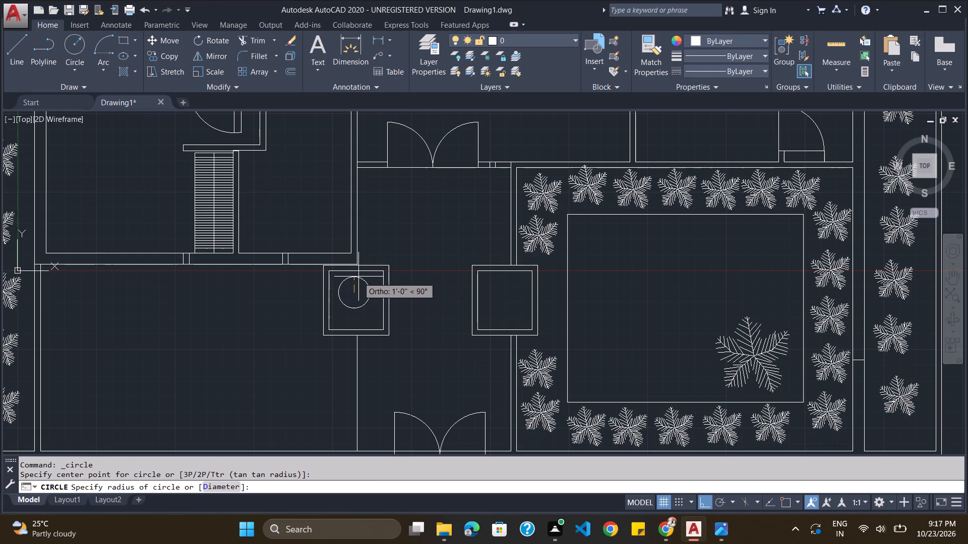
click(359, 275)
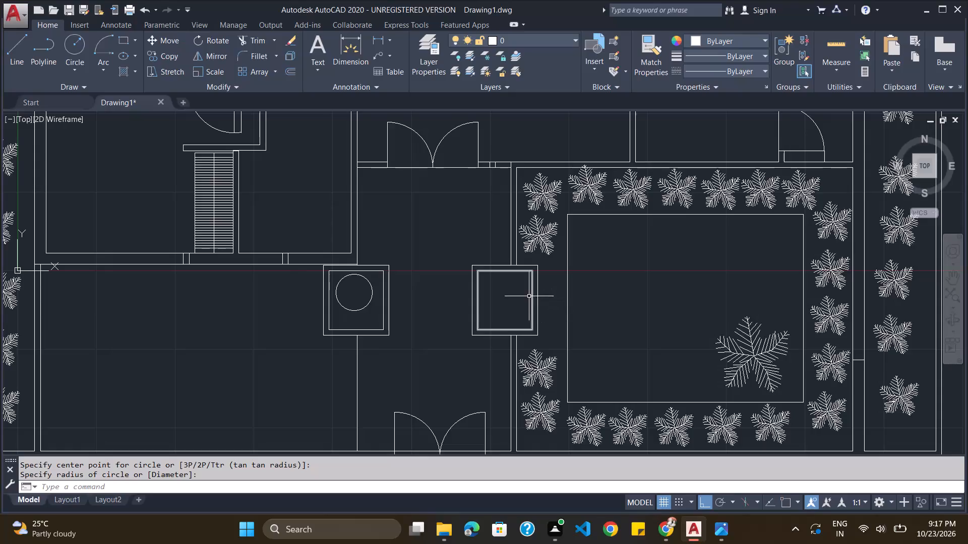
click(69, 49)
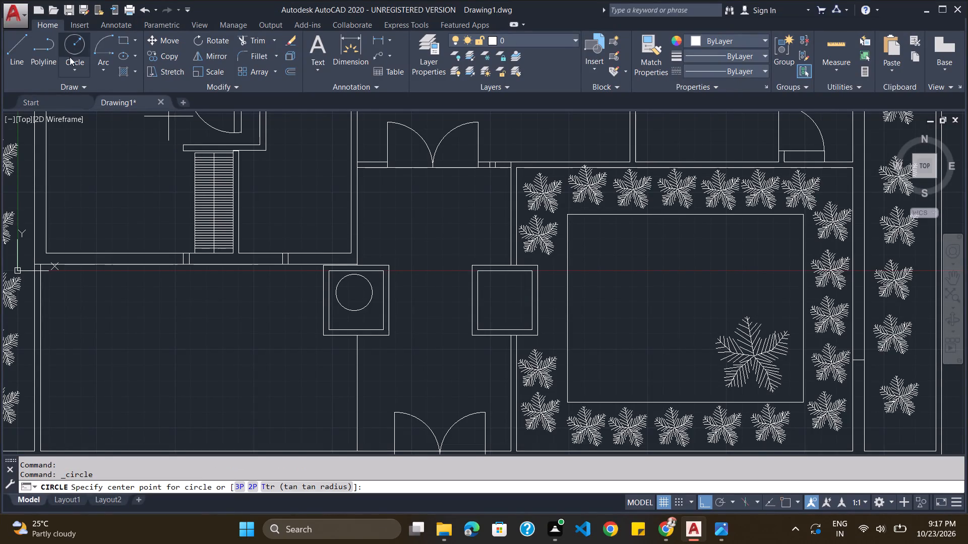
click(504, 294)
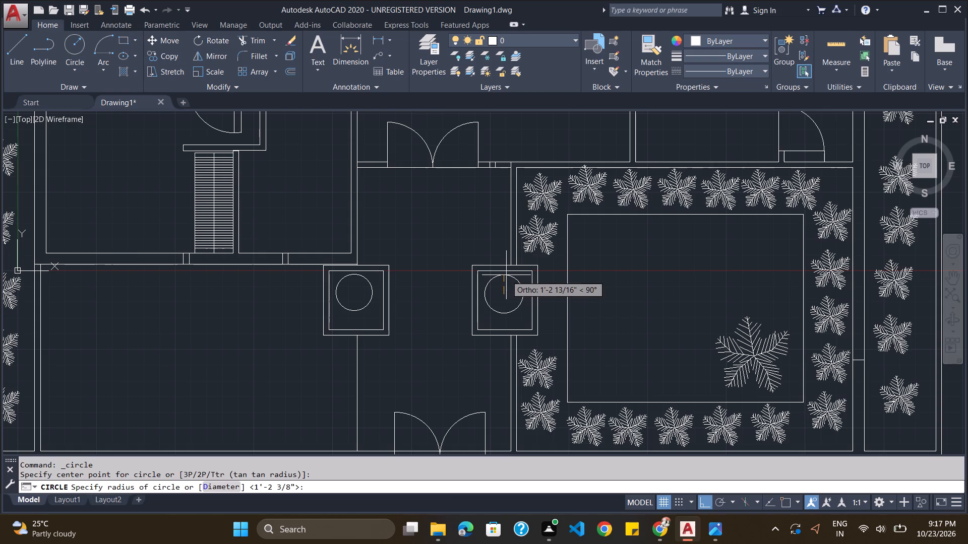
click(506, 275)
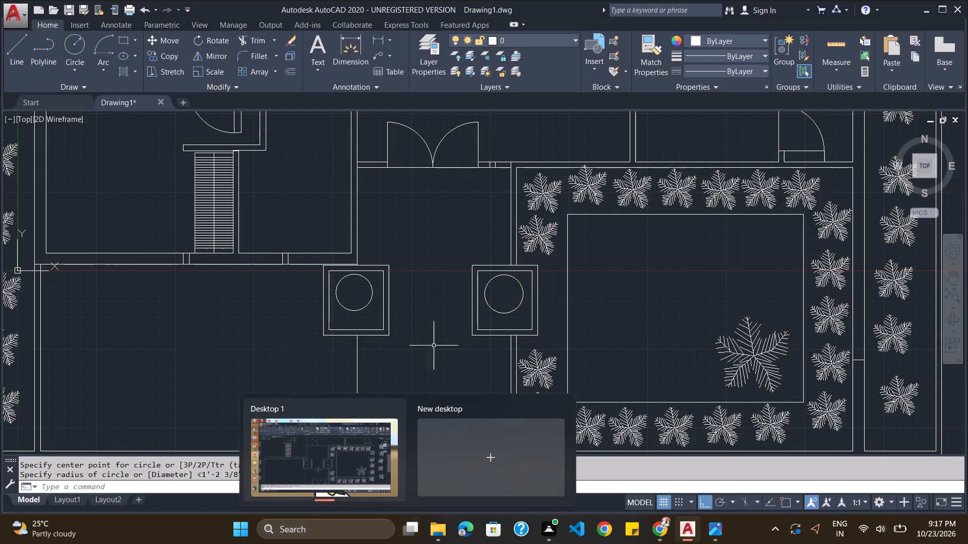
Draw a narrow upright rectangle below the west pillar, flush with its east edge, for the porch steps in loooong plan.png.
scroll(440, 323, down, 3)
scroll(441, 322, up, 2)
key(alt+Tab)
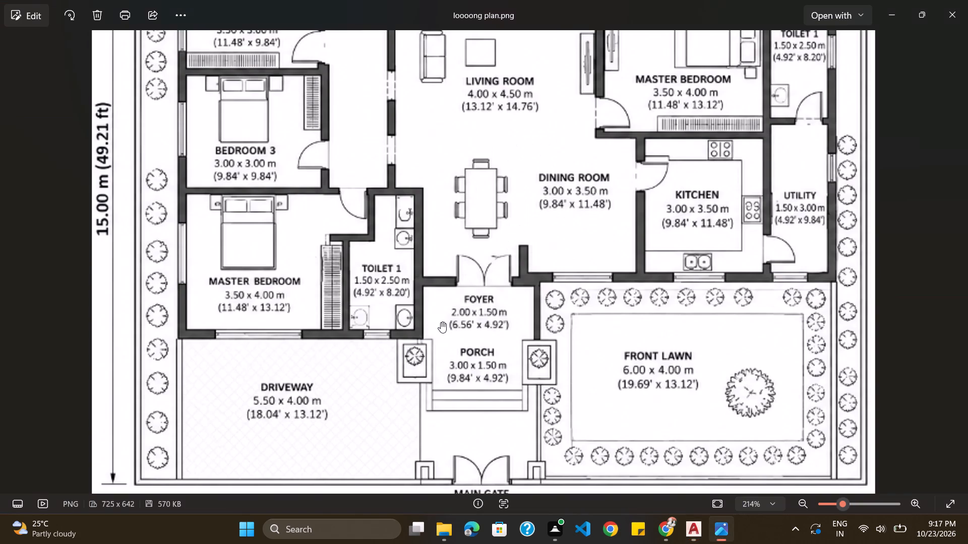
key(alt+Tab)
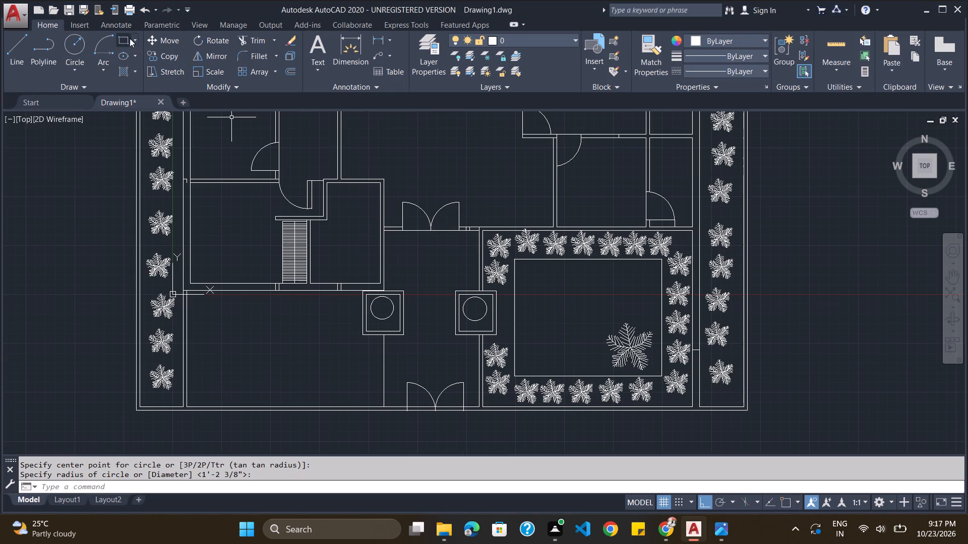
click(122, 41)
key(alt+Tab)
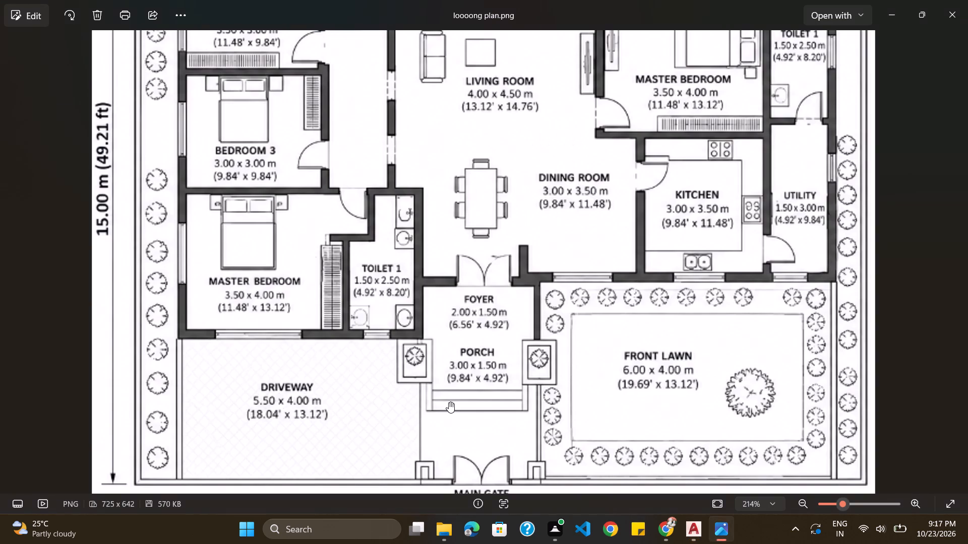
key(alt+Tab)
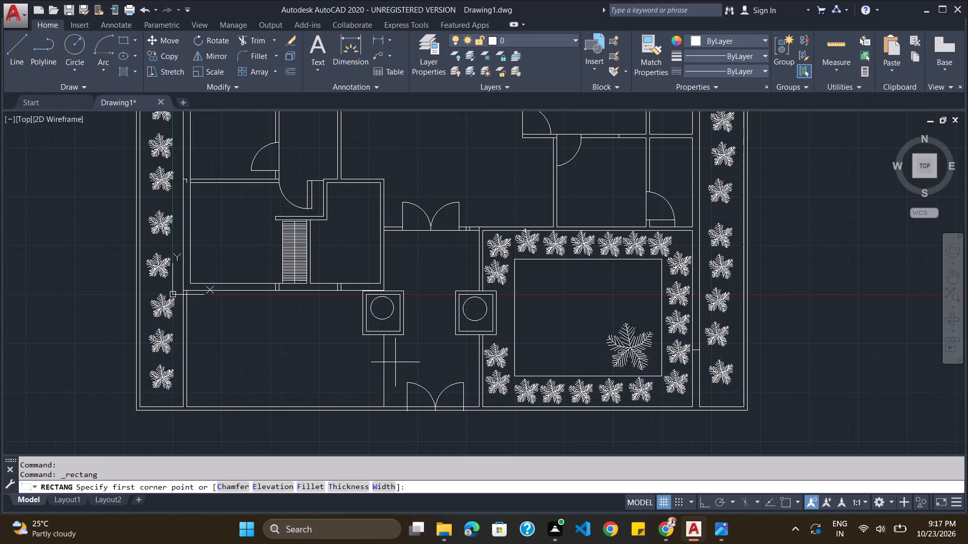
scroll(390, 336, up, 3)
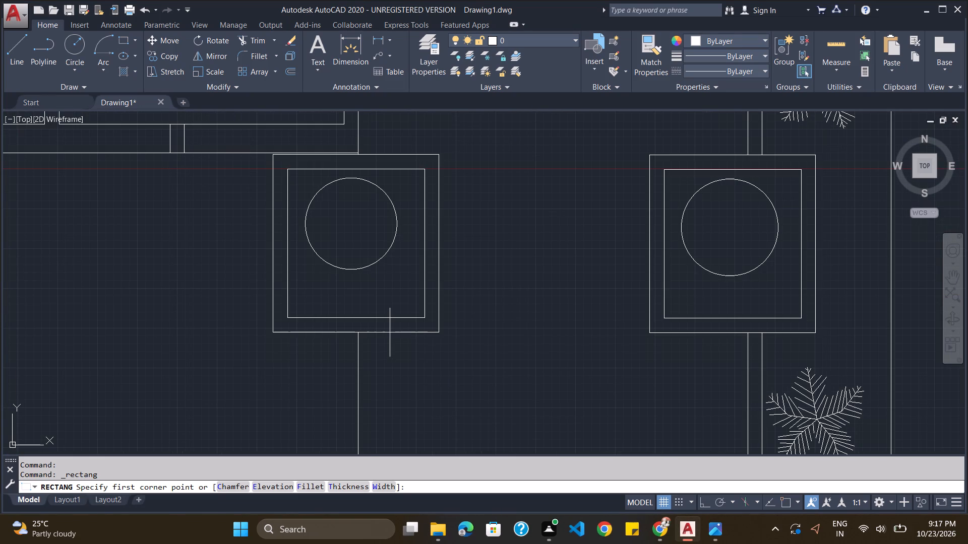
click(390, 332)
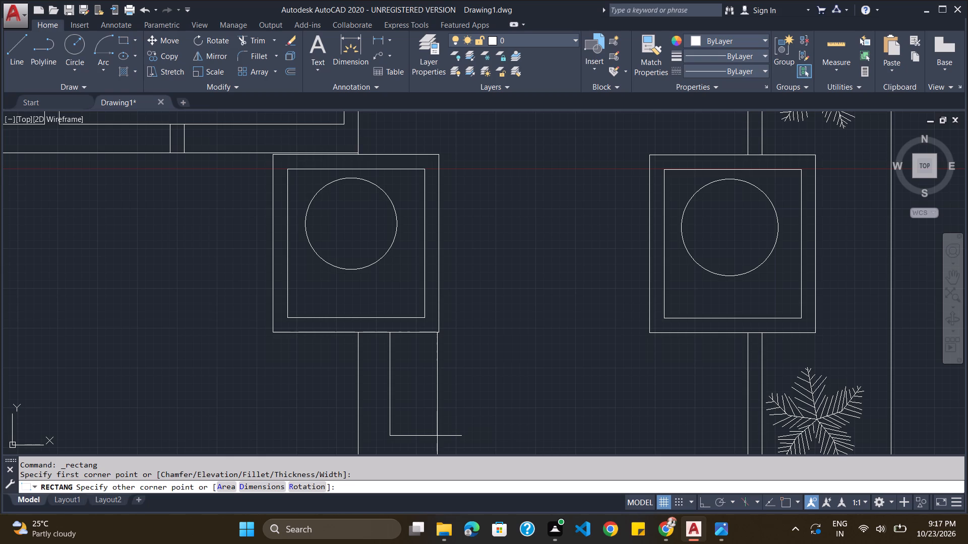
click(438, 436)
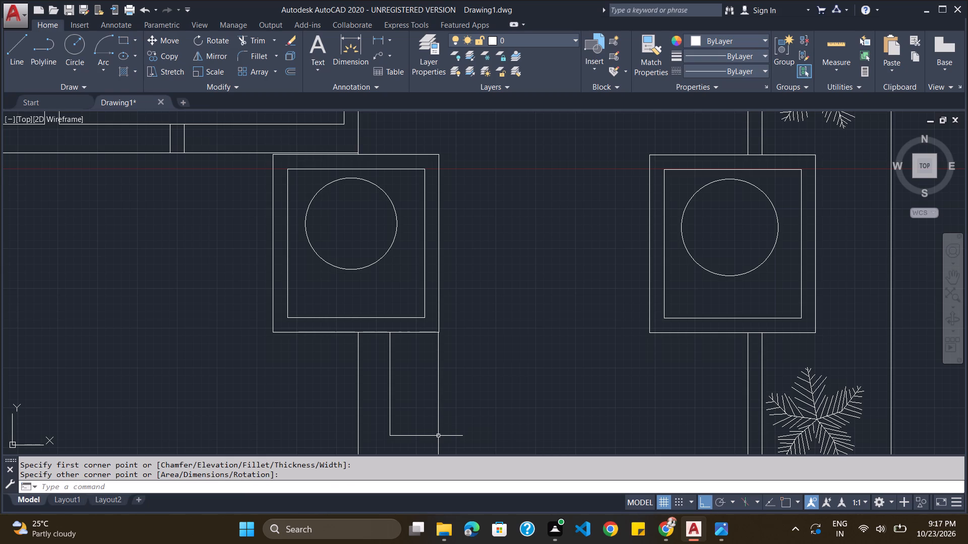
Draw a matching narrow upright rectangle below the east pillar, starting at the pillar's southwest corner.
key(alt+Tab)
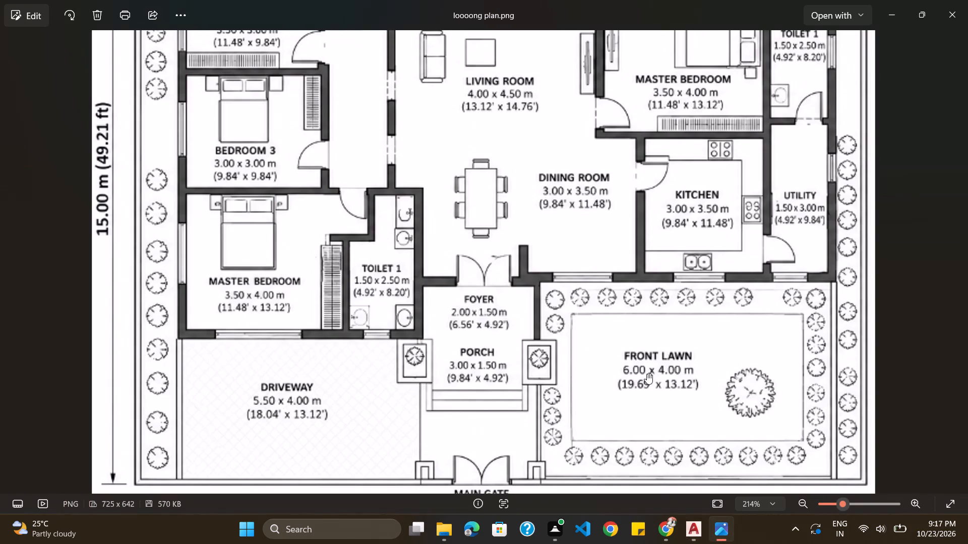
key(alt+Tab)
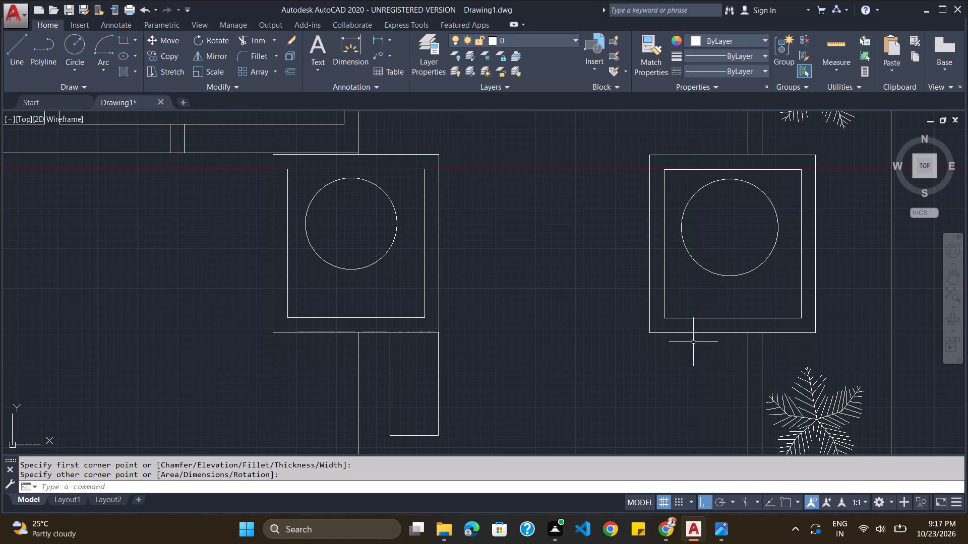
click(125, 41)
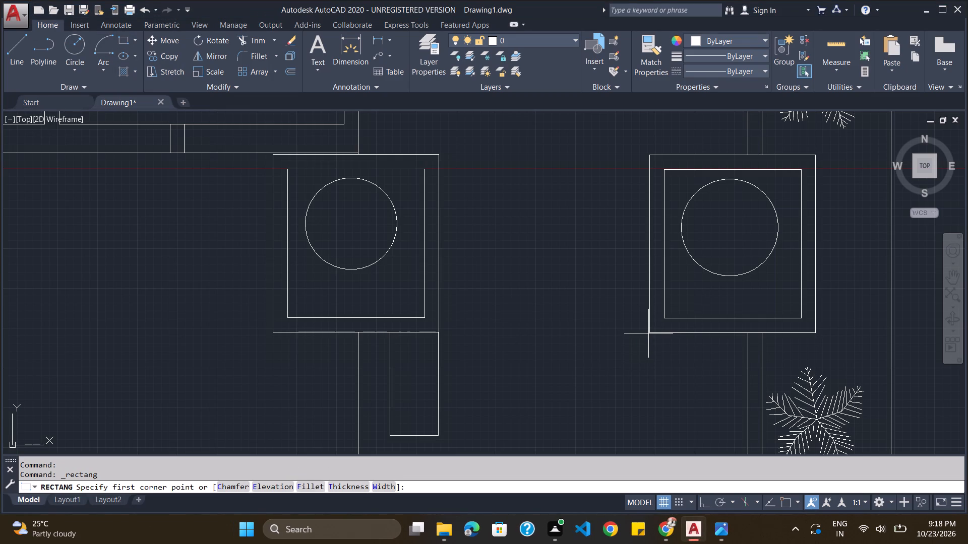
click(649, 333)
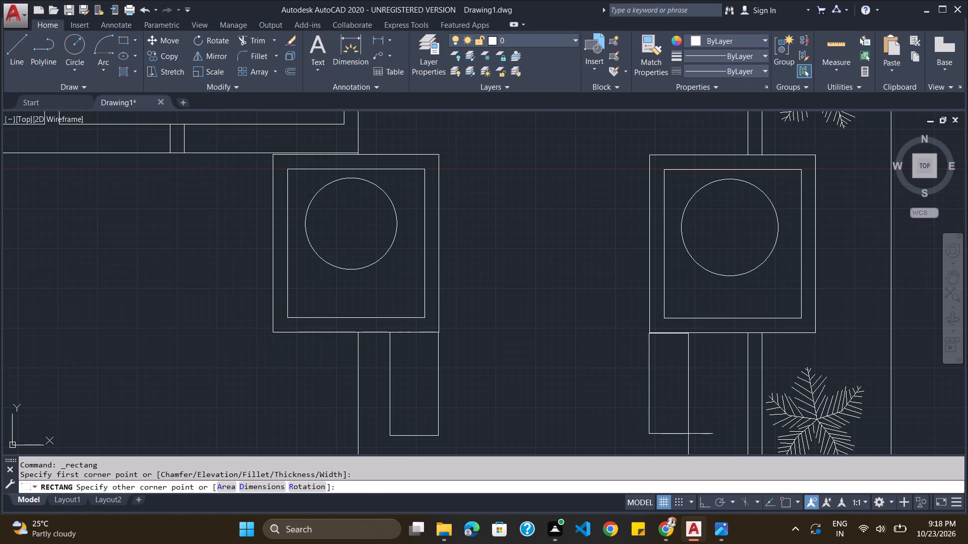
click(688, 434)
scroll(404, 307, down, 2)
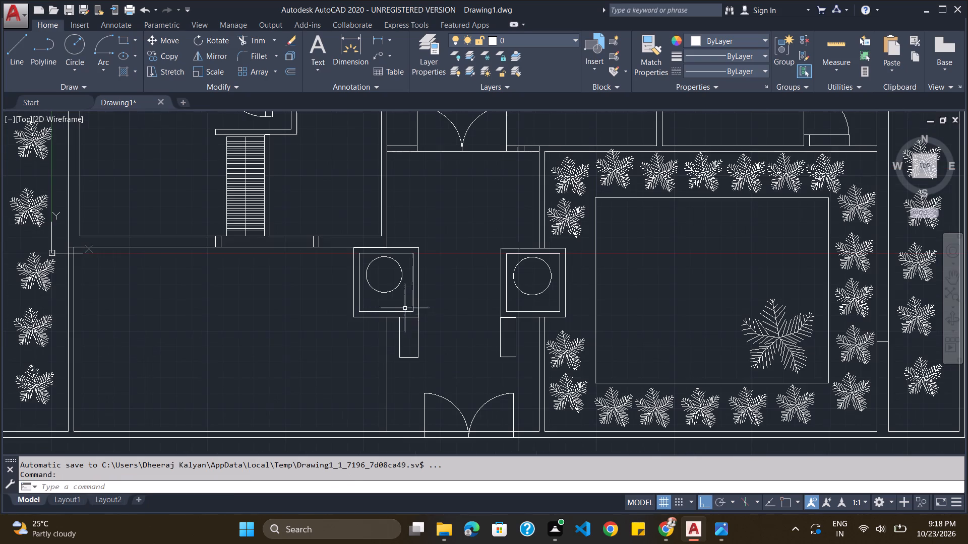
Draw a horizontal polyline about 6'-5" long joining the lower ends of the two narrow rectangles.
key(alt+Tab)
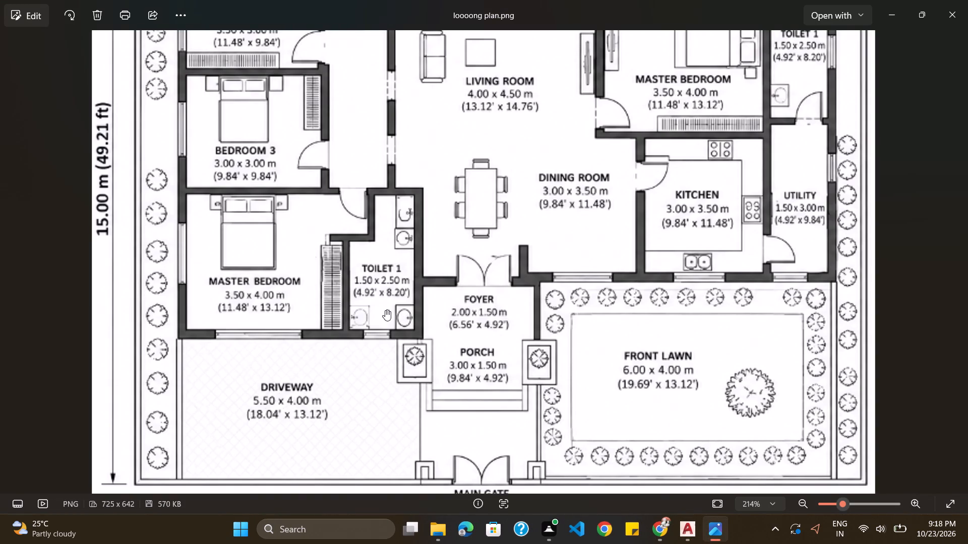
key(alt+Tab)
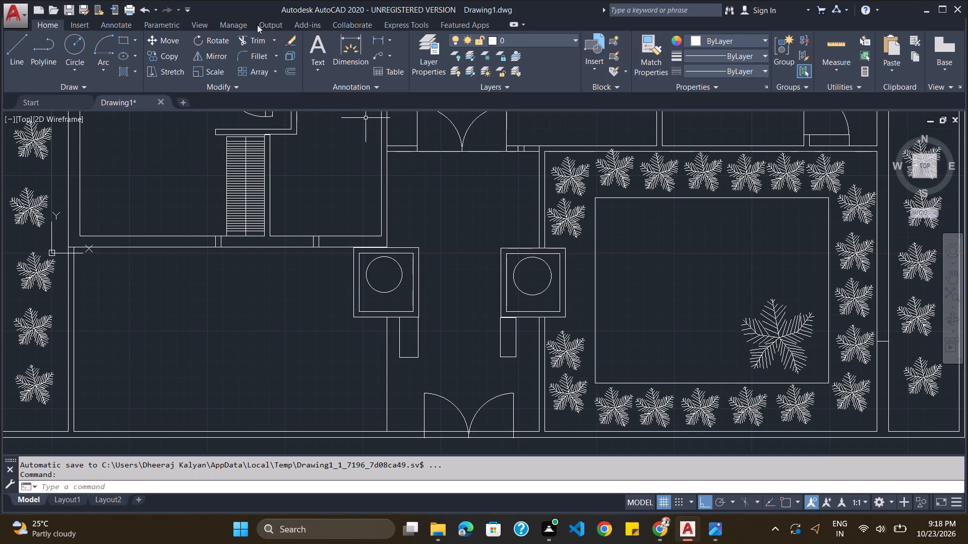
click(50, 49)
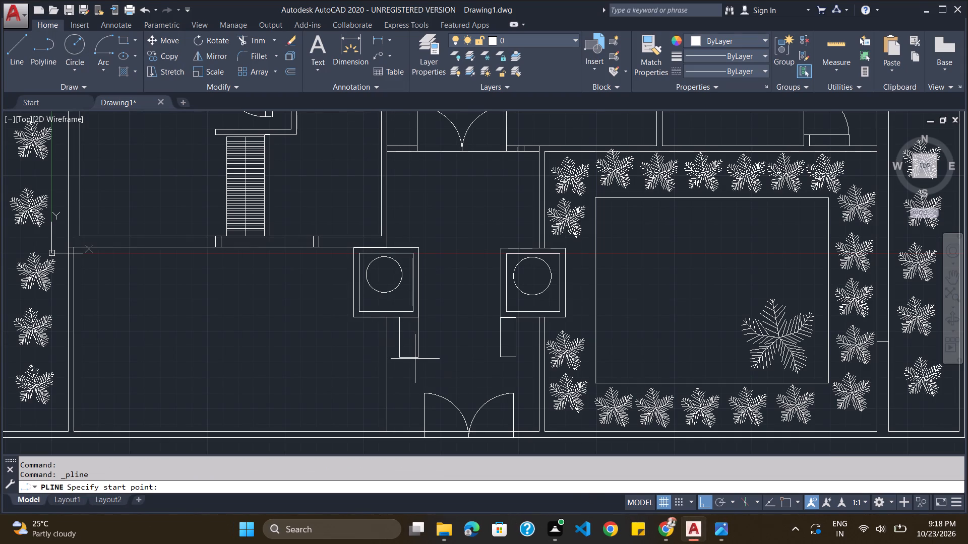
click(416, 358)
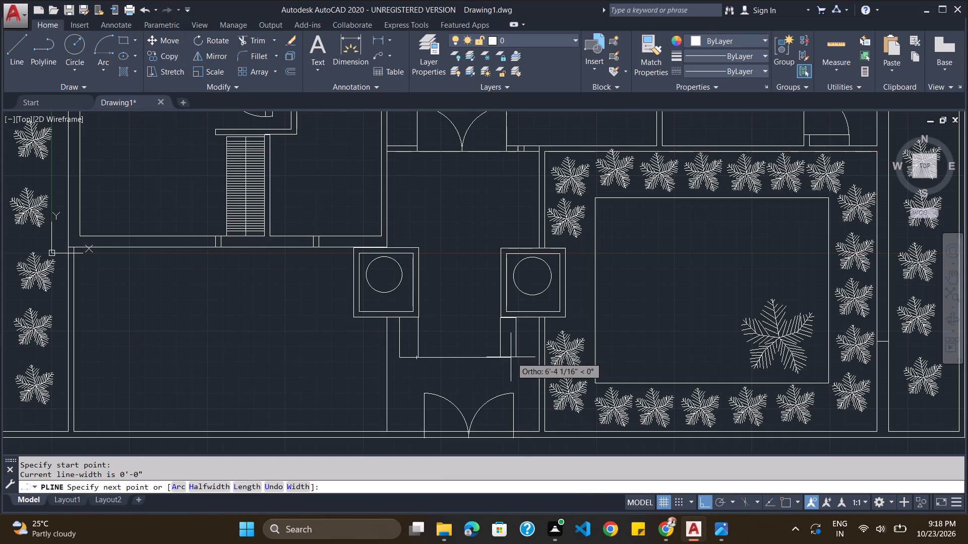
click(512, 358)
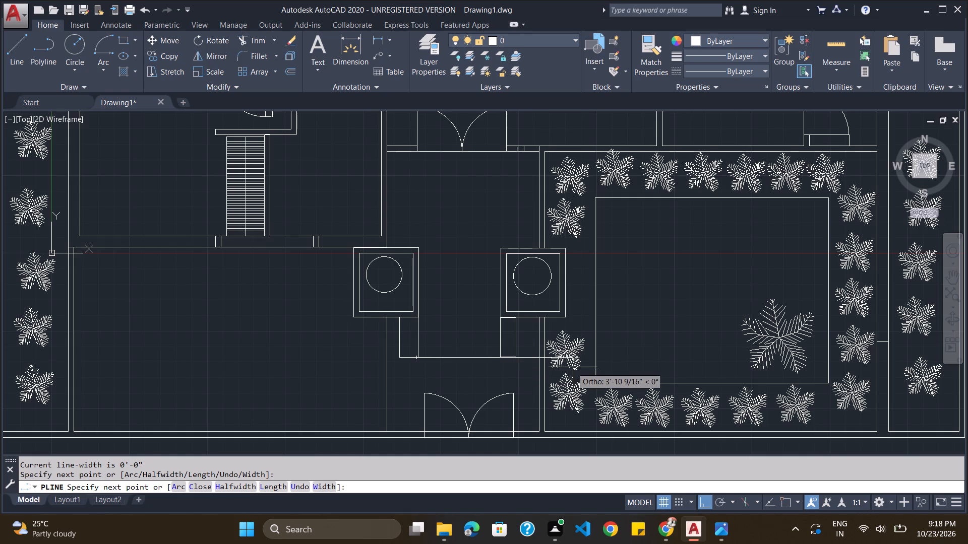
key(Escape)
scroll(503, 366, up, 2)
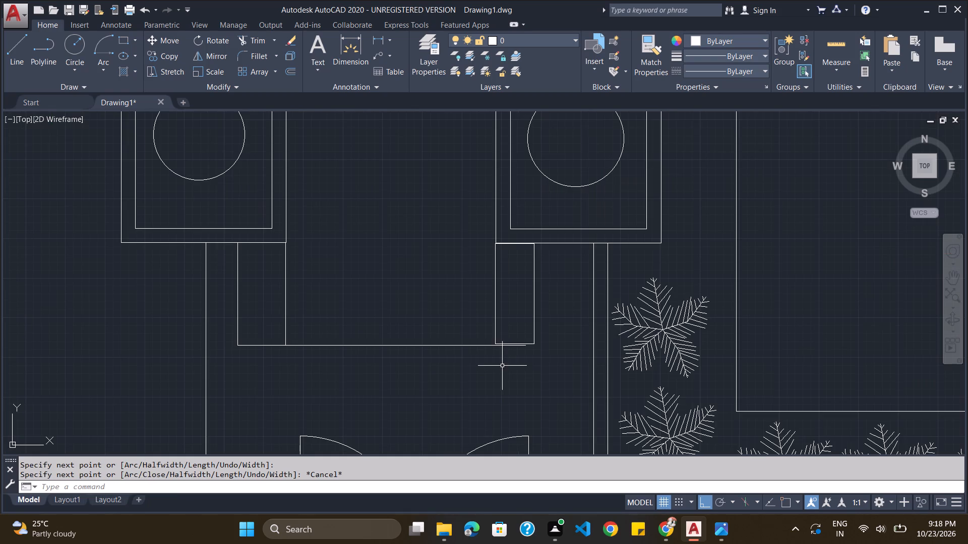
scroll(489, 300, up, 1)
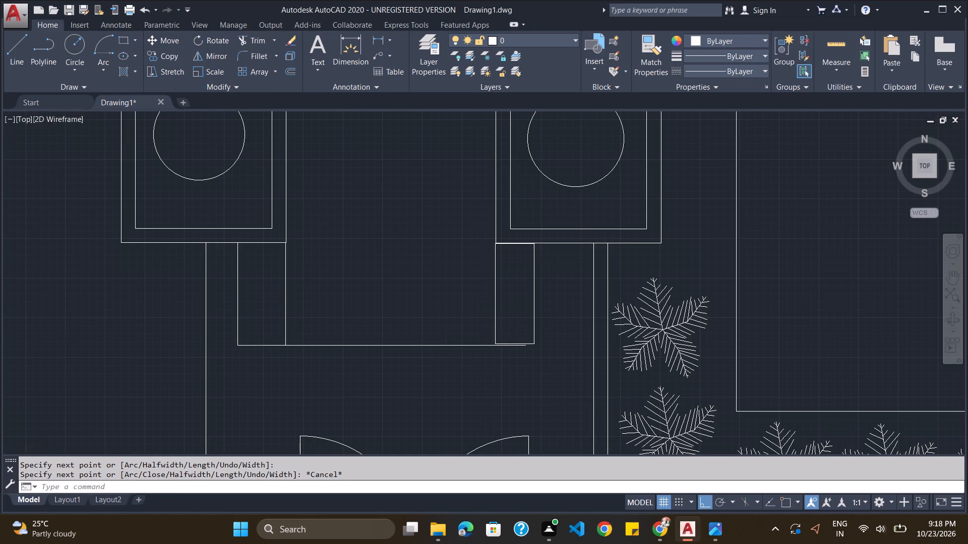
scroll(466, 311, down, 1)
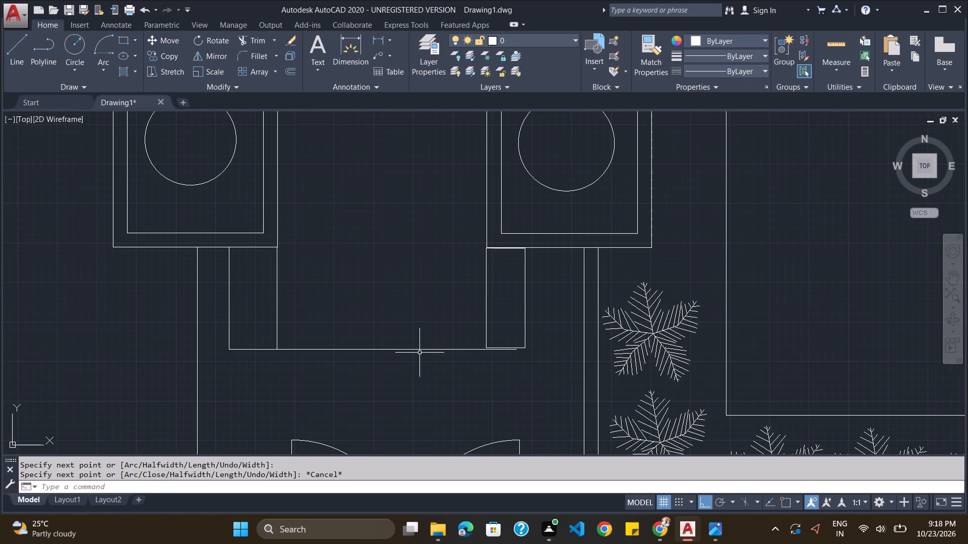
Turn on object snap and delete the polyline joining the lower ends of the two narrow rectangles.
click(418, 350)
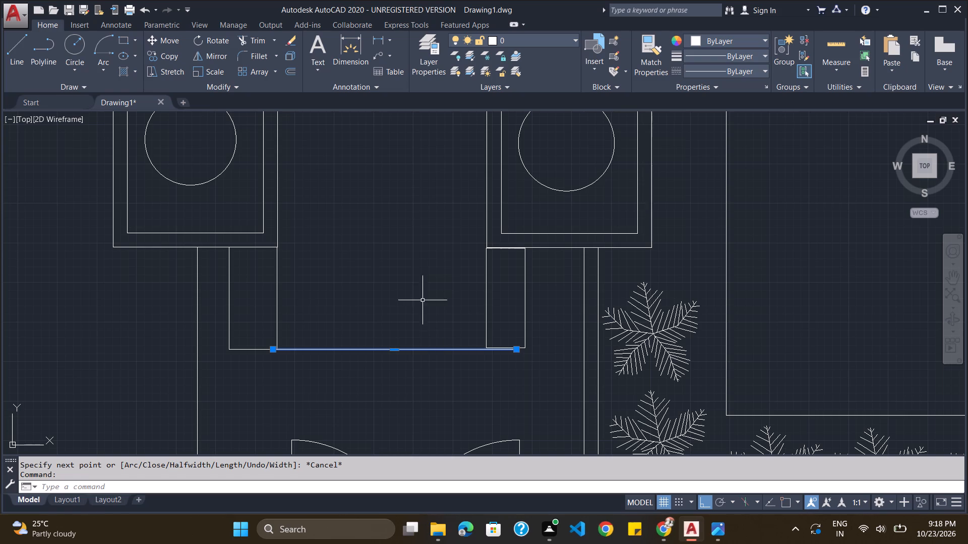
key(Escape)
key(Escape)
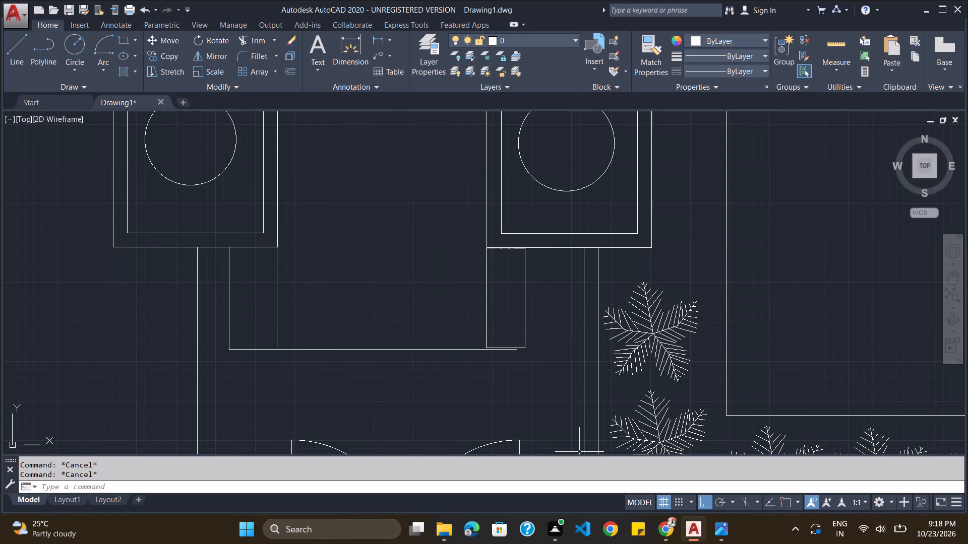
key(Escape)
click(785, 502)
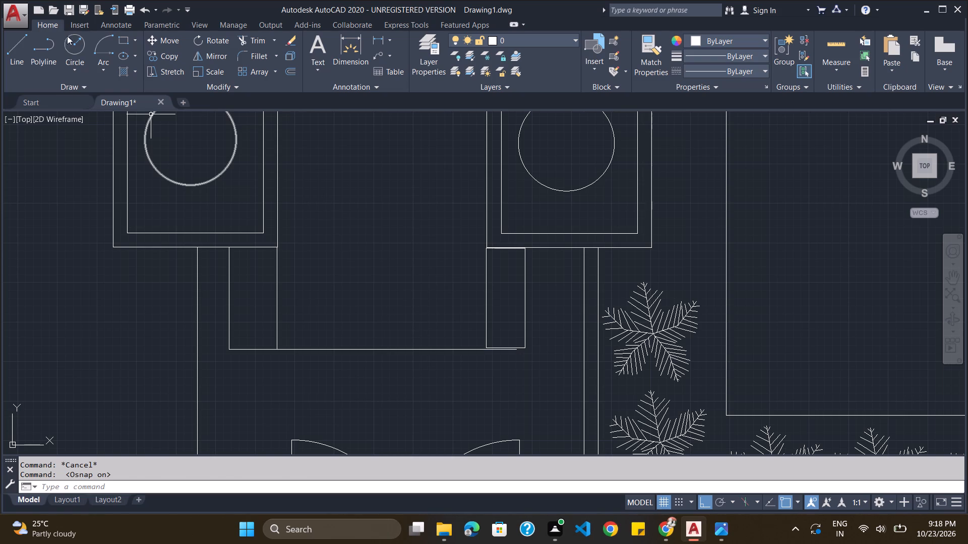
click(351, 350)
key(Delete)
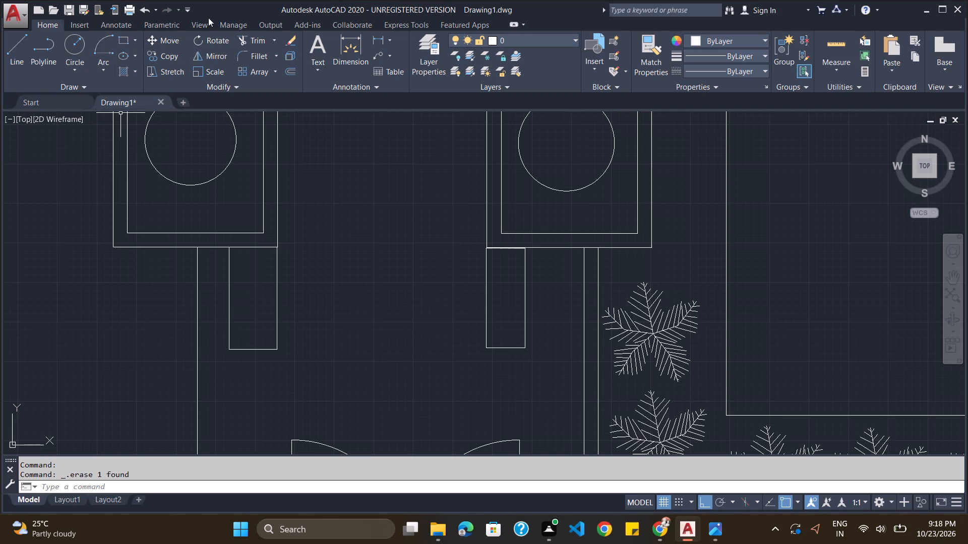
Draw a line joining the inner lower corners of the two narrow rectangles below the porch pillars.
click(8, 59)
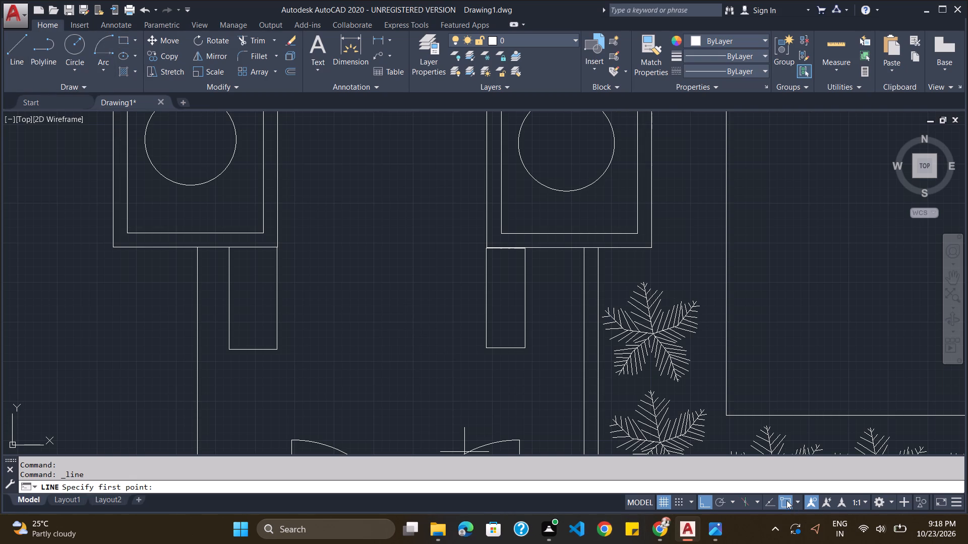
click(278, 349)
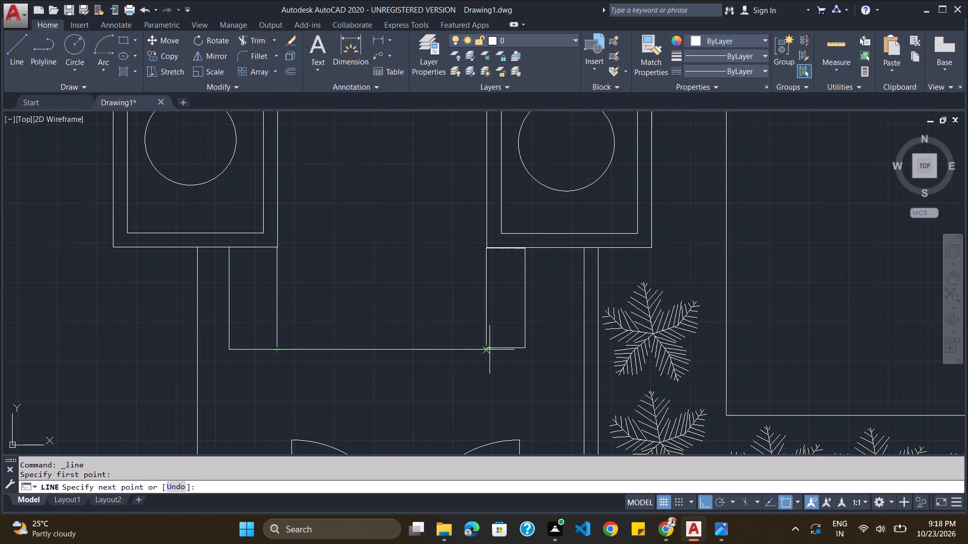
click(485, 348)
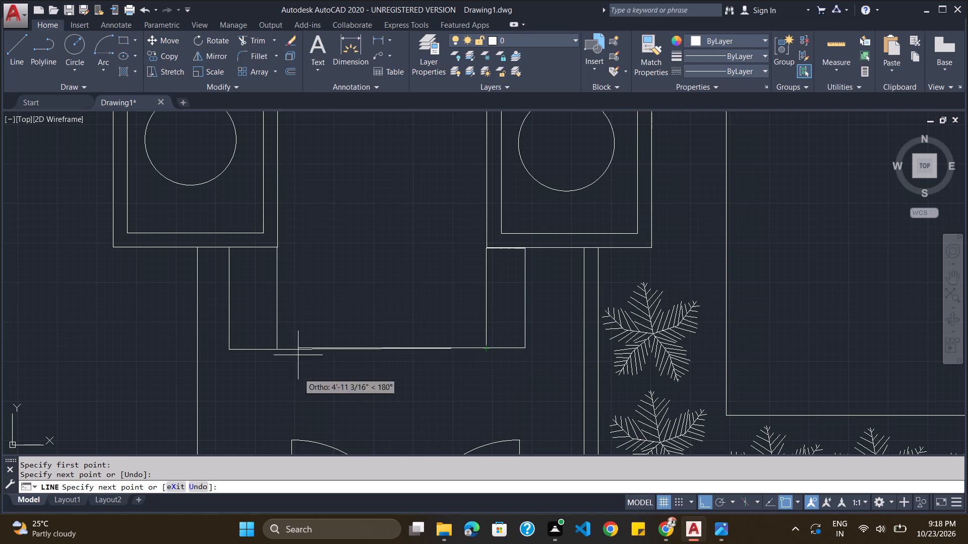
key(Escape)
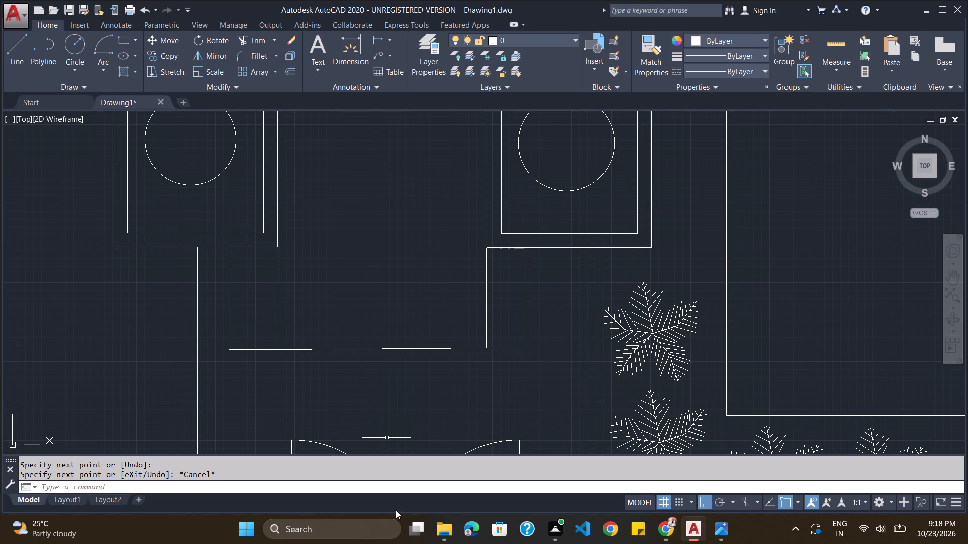
Offset the line joining the two narrow rectangles 2' north, toward the porch.
click(399, 490)
key(o)
key(Return)
text(2')
key(Return)
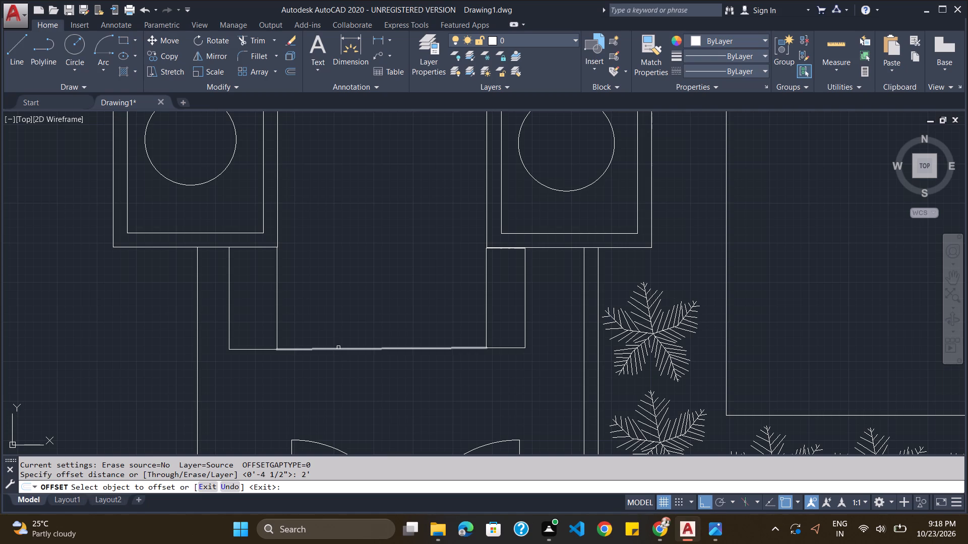
click(338, 347)
click(342, 350)
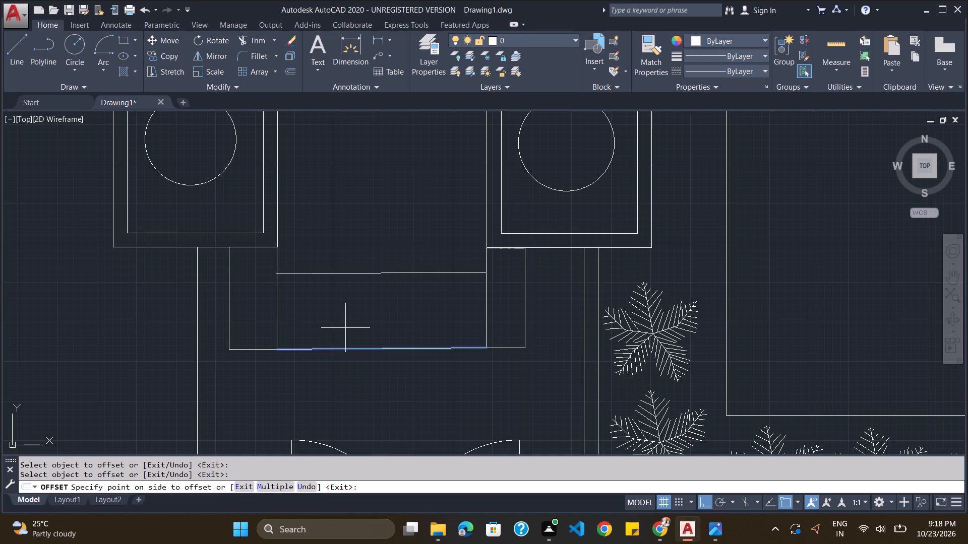
click(345, 328)
click(379, 490)
key(Escape)
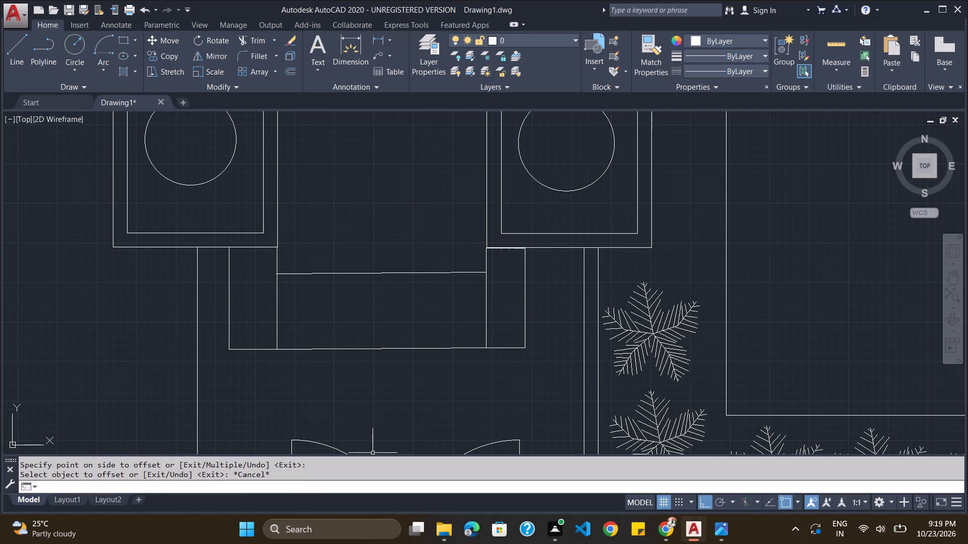
Offset the upper step line 1' south to add the middle line of the porch steps.
key(o)
key(Return)
text(1')
key(Return)
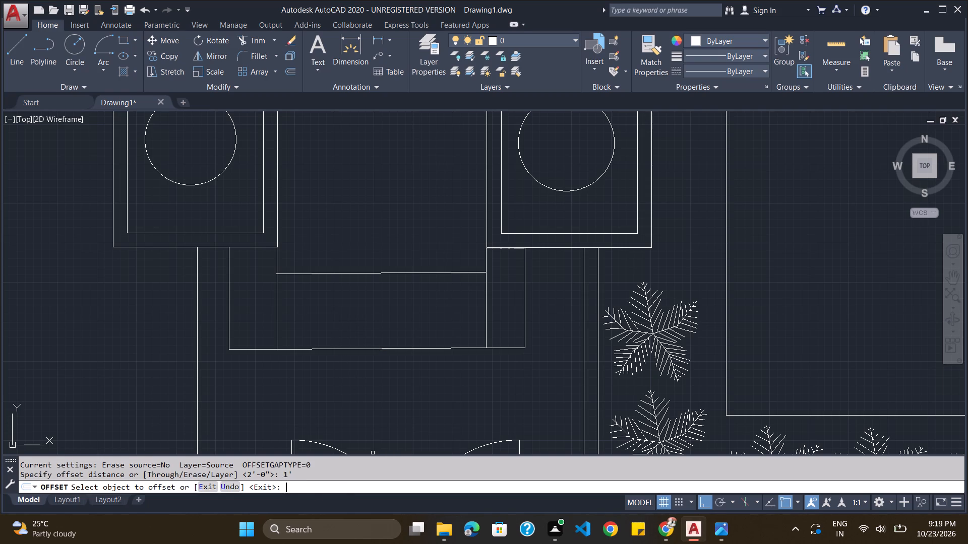
click(385, 274)
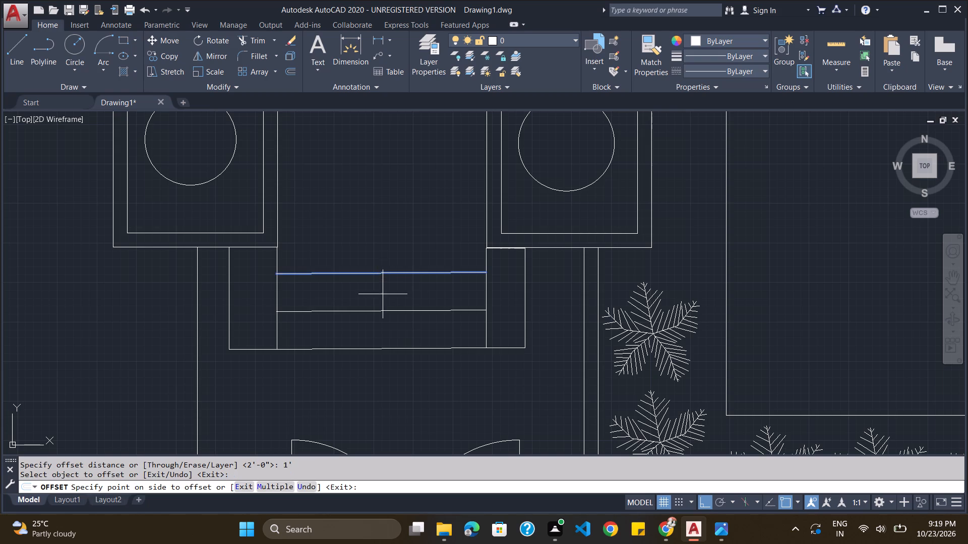
click(383, 310)
Compare the whole drawing with loooong plan.png, checking the main gate, porch and room furniture still to draw.
scroll(384, 379, down, 3)
scroll(384, 379, up, 1)
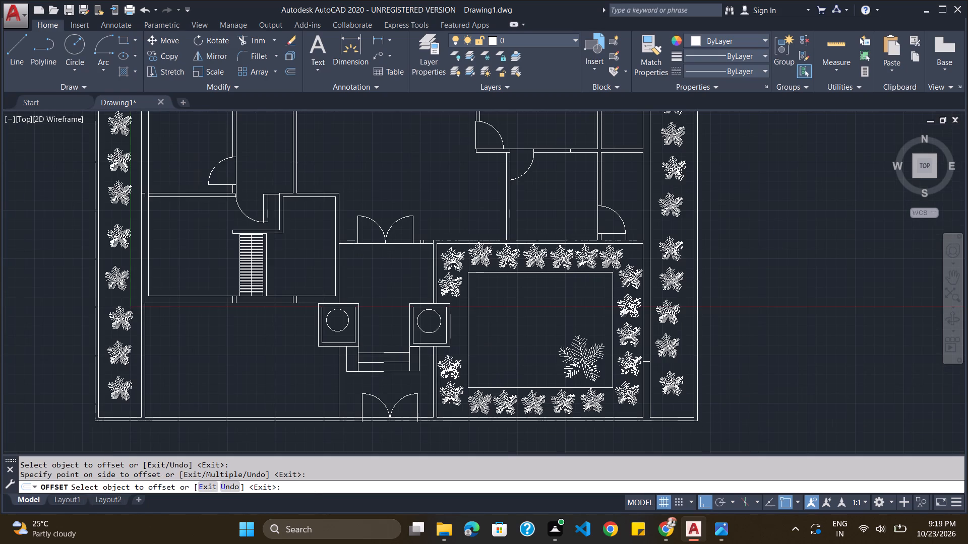
key(Tab)
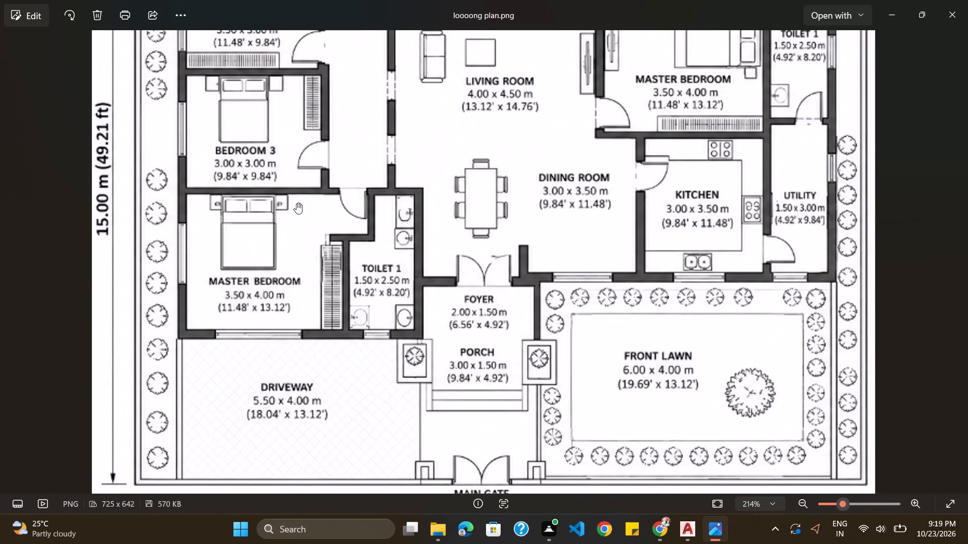
key(Tab)
key(alt+Tab)
key(alt+Tab)
key(alt+Tab)
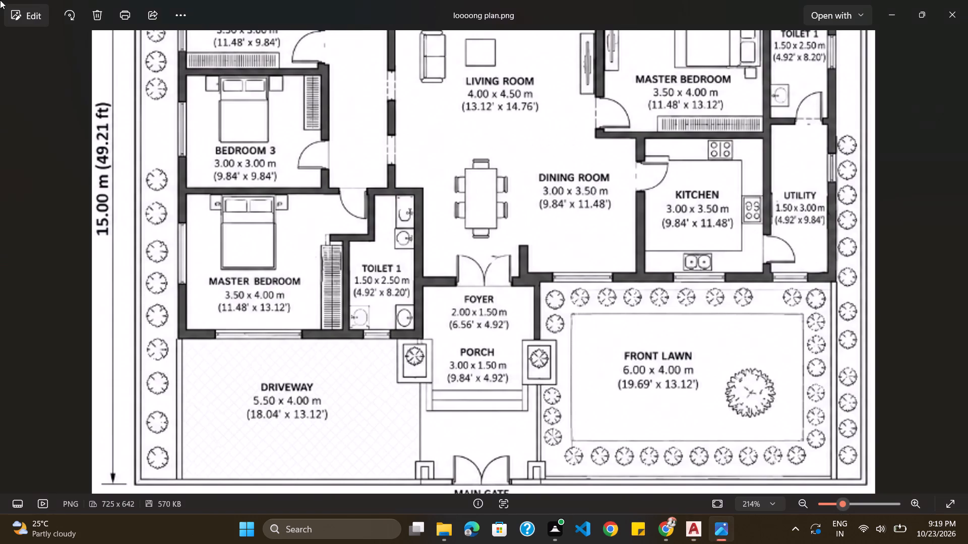
scroll(556, 386, down, 1)
scroll(524, 424, down, 2)
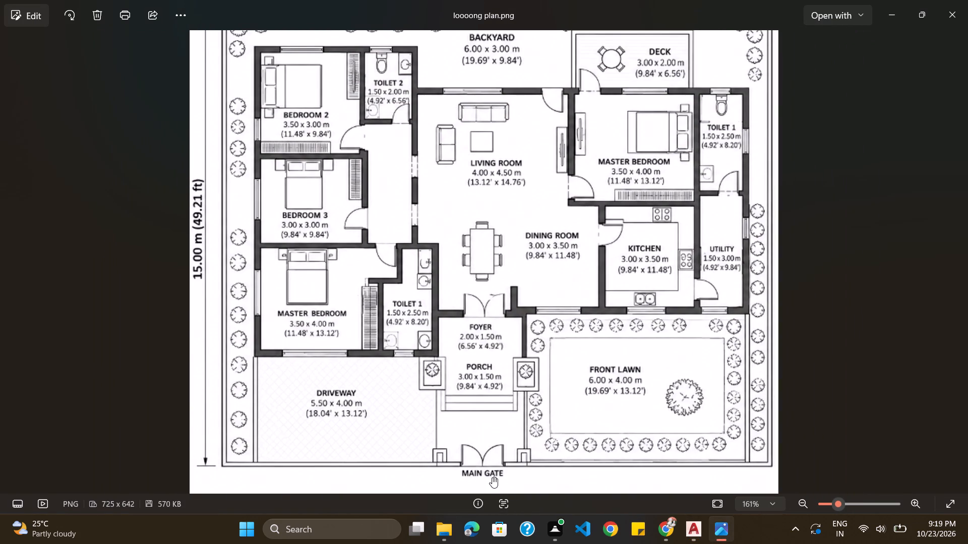
key(alt+Tab)
scroll(586, 364, down, 3)
scroll(562, 294, up, 2)
scroll(562, 294, down, 3)
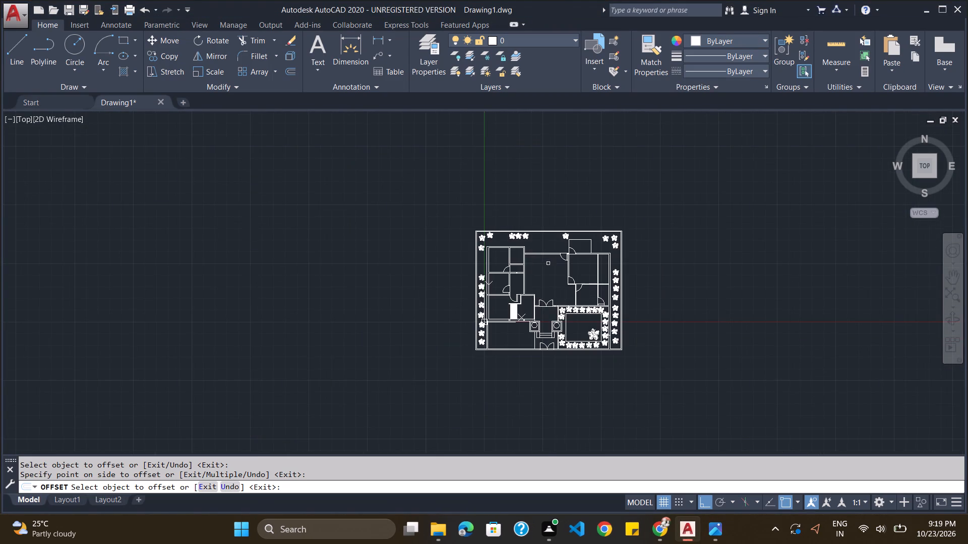
scroll(544, 258, up, 2)
key(alt+Tab)
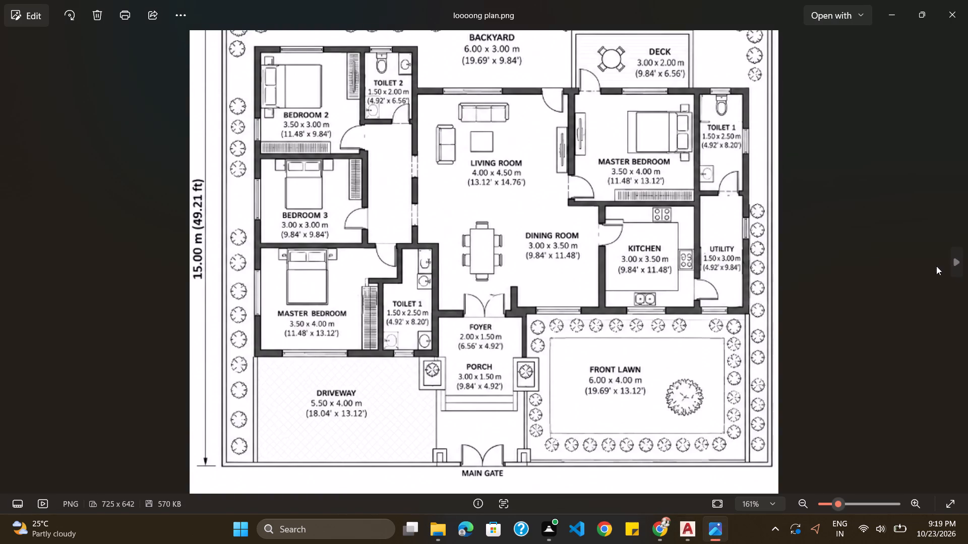
key(alt+Tab)
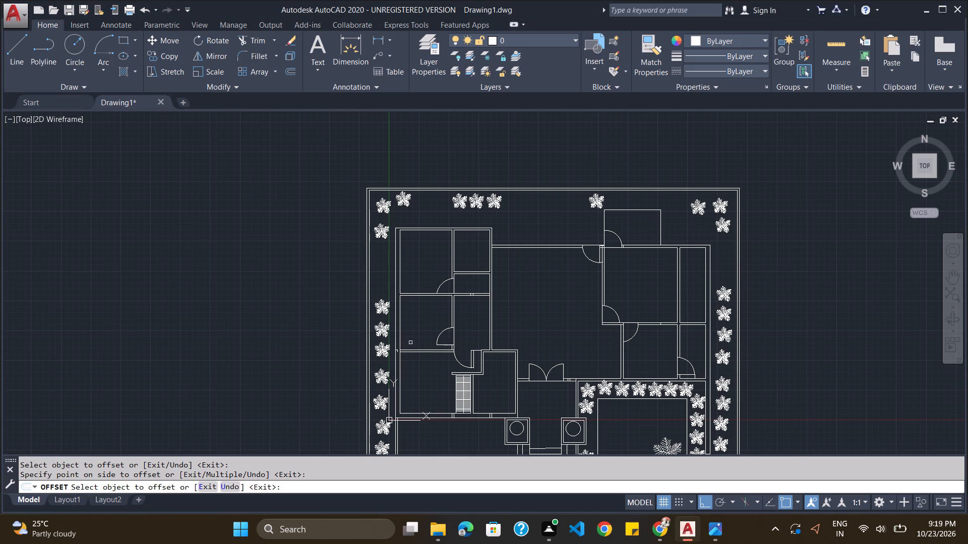
key(alt+Tab)
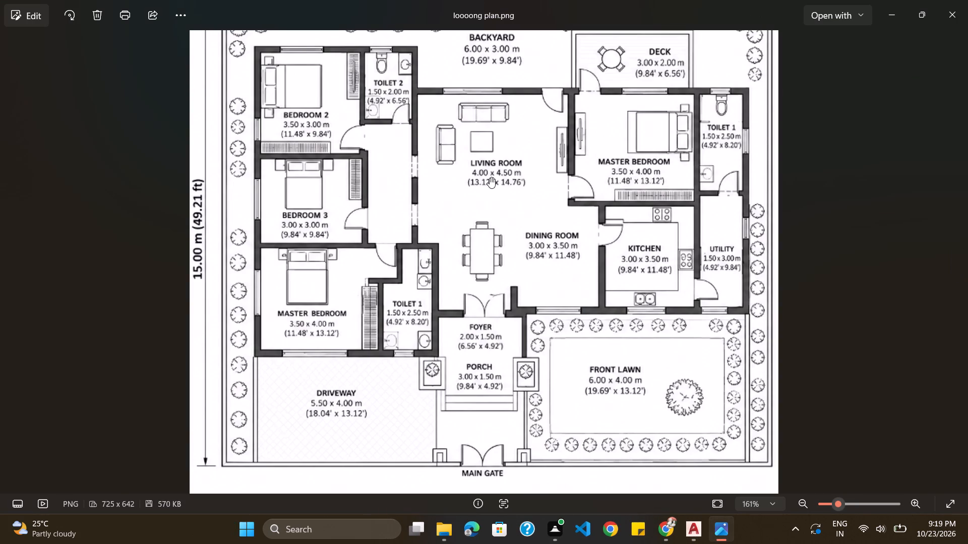
key(alt+Tab)
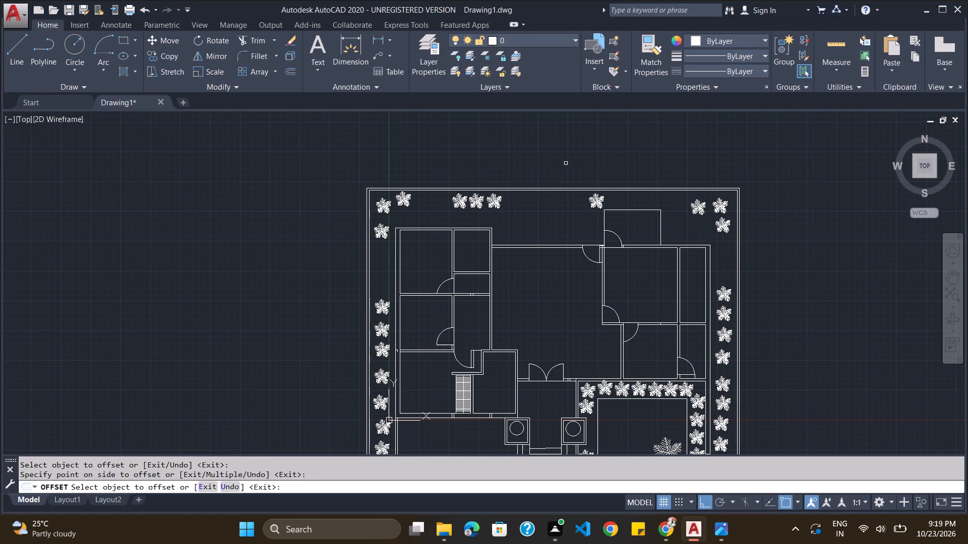
With object snap off, draw an upright bed rectangle about 4' wide against the north wall of Bedroom 2, following loooong plan.png.
click(127, 40)
scroll(388, 282, up, 3)
scroll(389, 282, down, 1)
scroll(599, 229, up, 1)
scroll(580, 234, down, 1)
scroll(525, 197, up, 1)
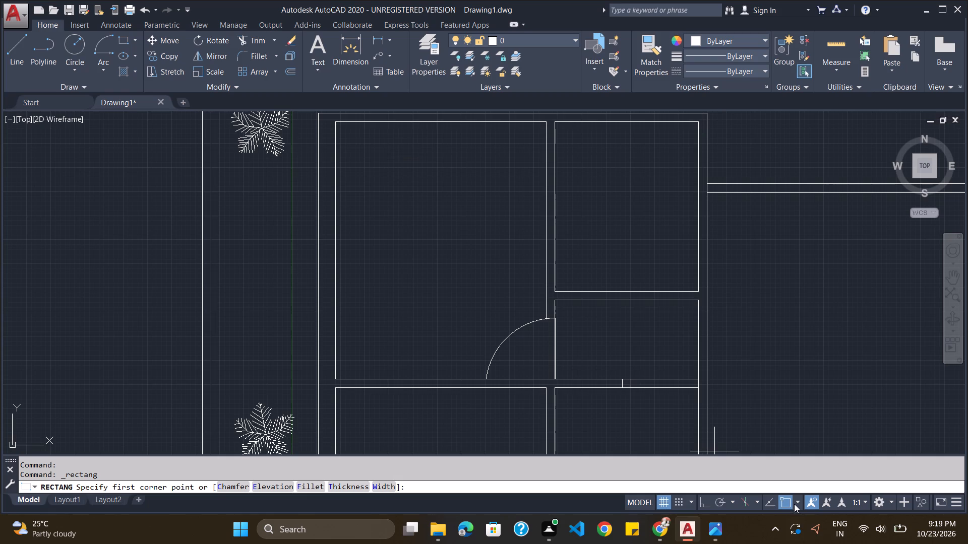
click(781, 499)
key(alt+Tab)
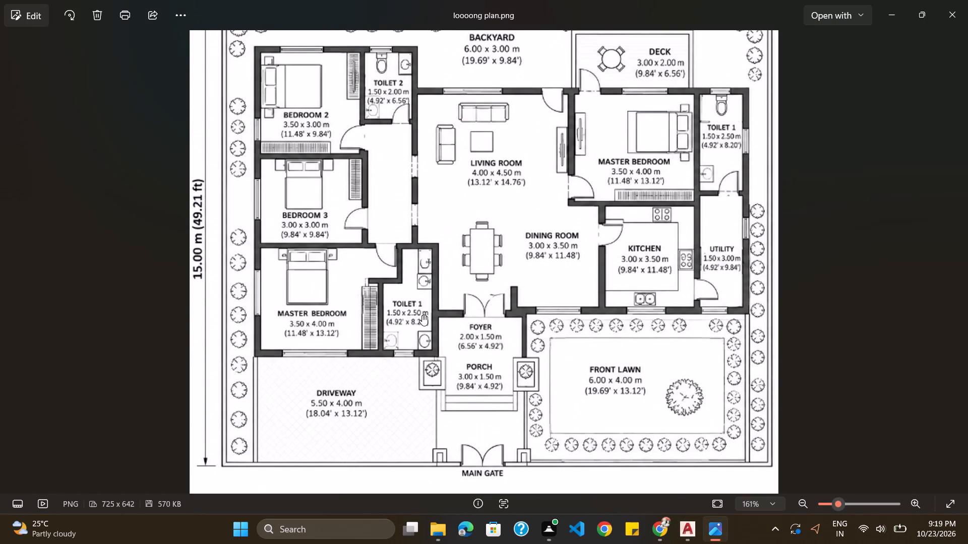
key(alt+Tab)
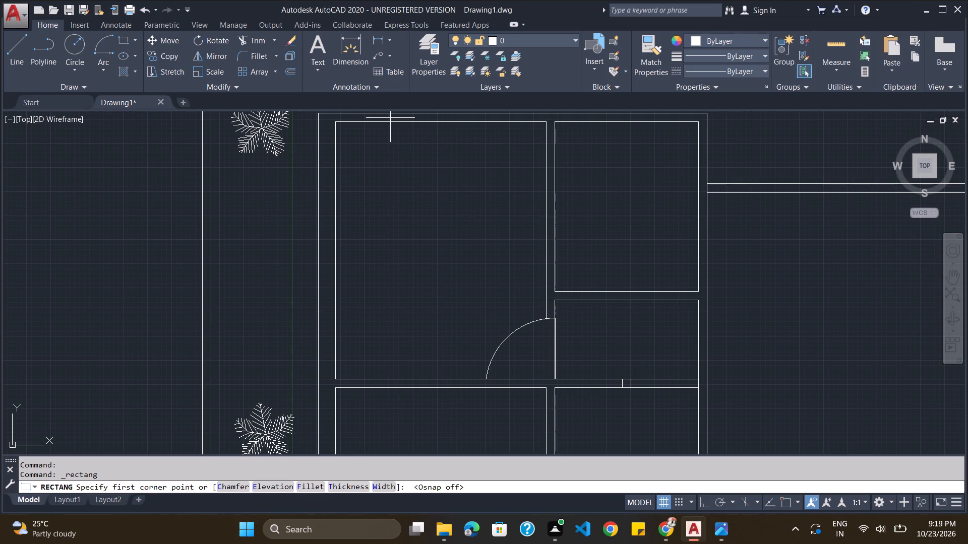
click(392, 123)
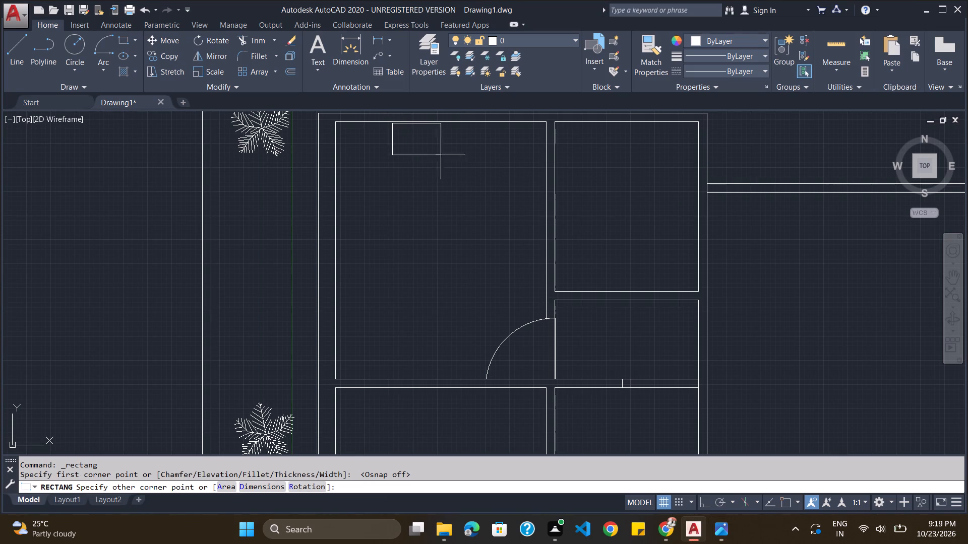
click(490, 248)
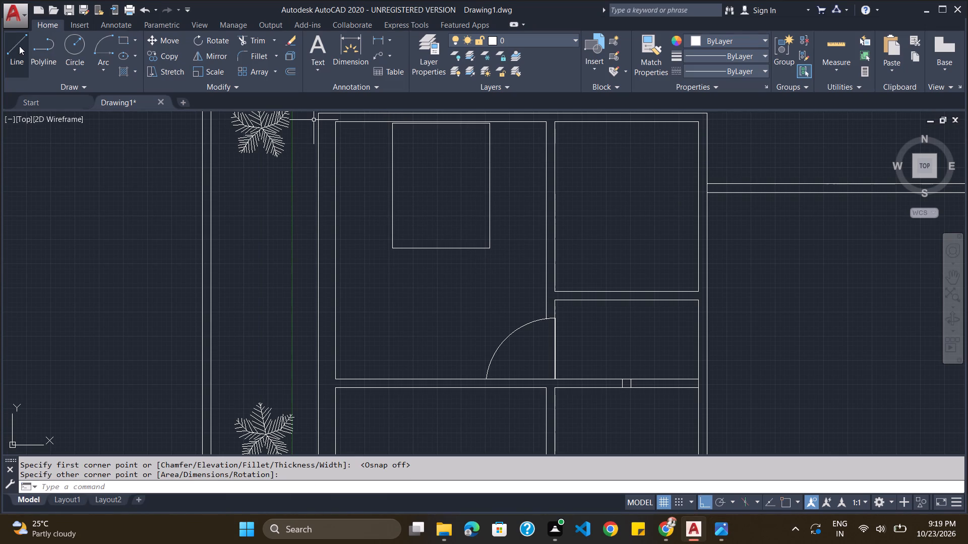
Draw a shallow rectangle just inside the head of the Bedroom 2 bed, nearly spanning its width, for the pillow area.
click(127, 42)
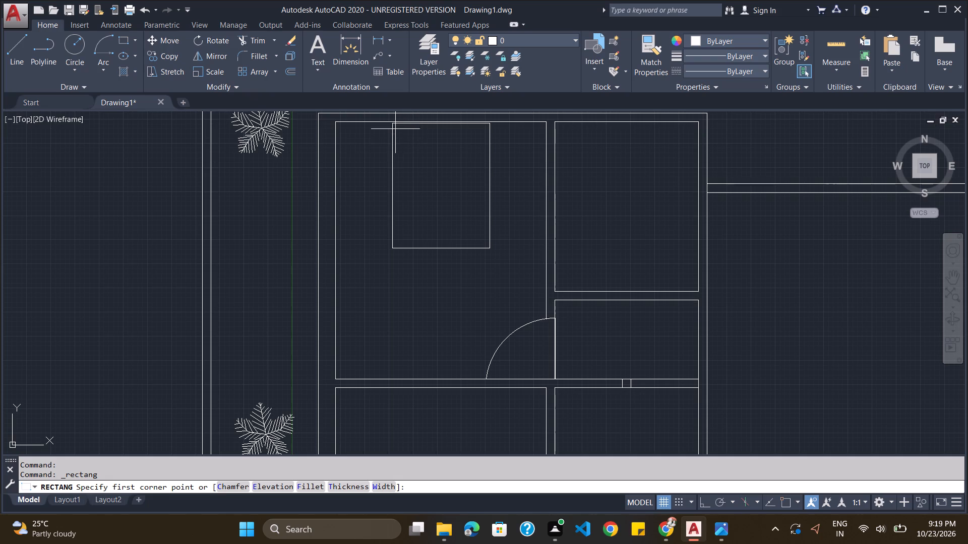
click(394, 125)
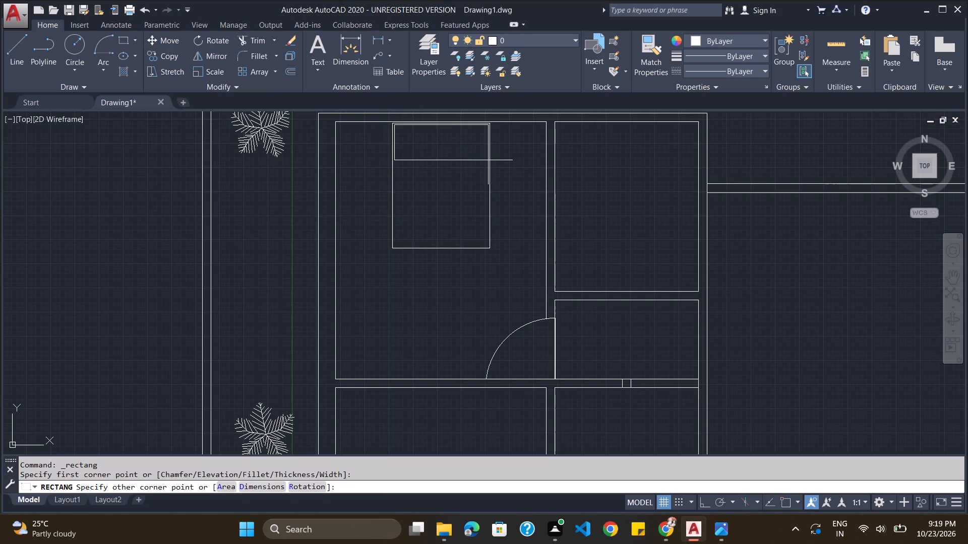
click(488, 162)
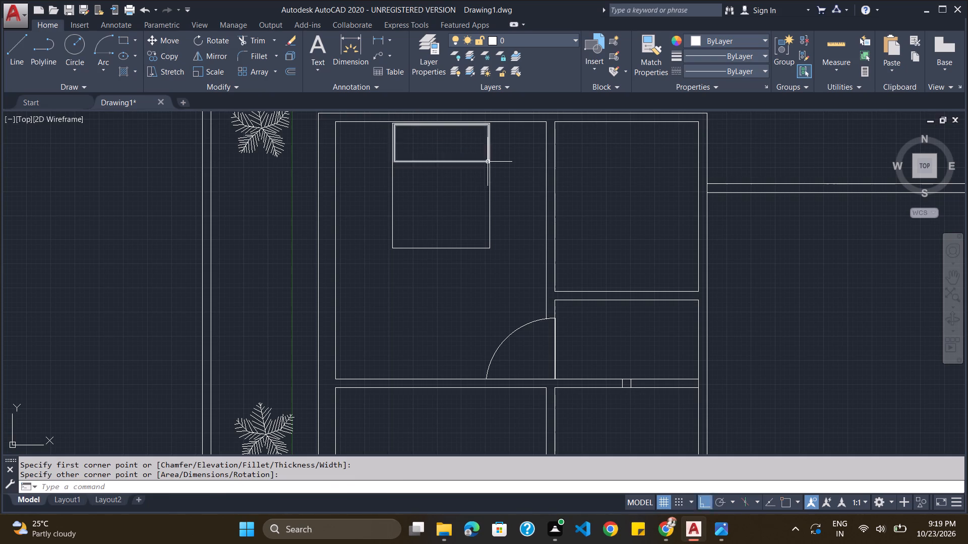
Draw a horizontal line about 4' long across the Bedroom 2 bed, just below the pillow rectangle, checking against loooong plan.png.
key(alt+Tab)
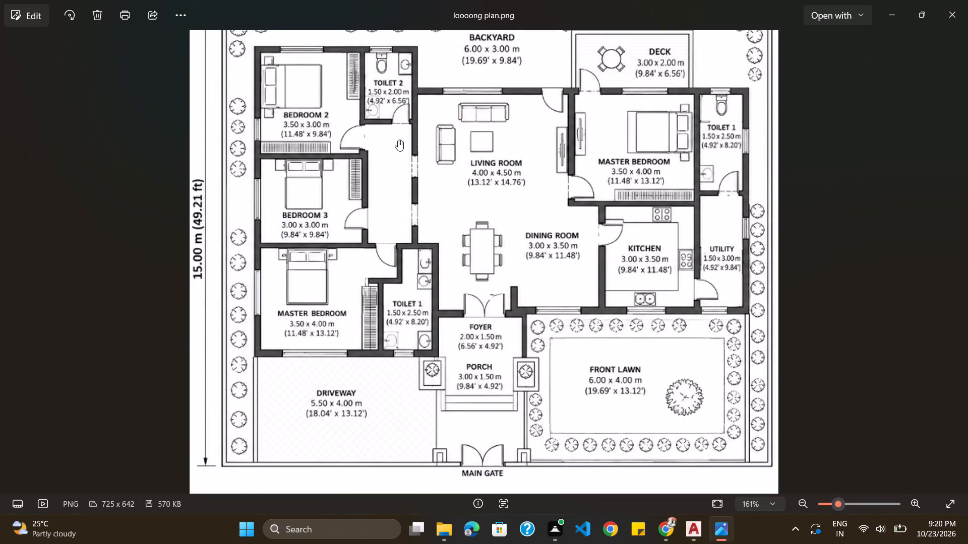
key(alt+Tab)
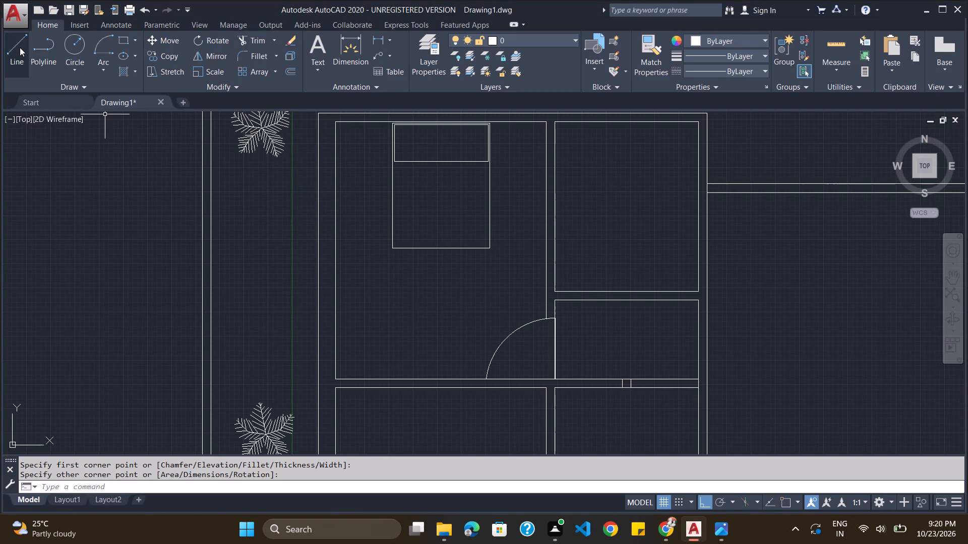
click(19, 47)
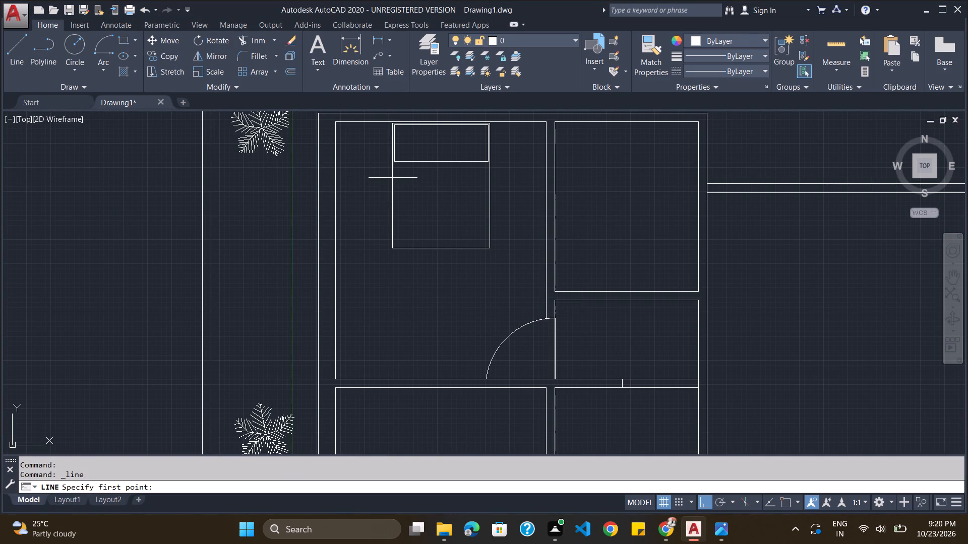
click(393, 178)
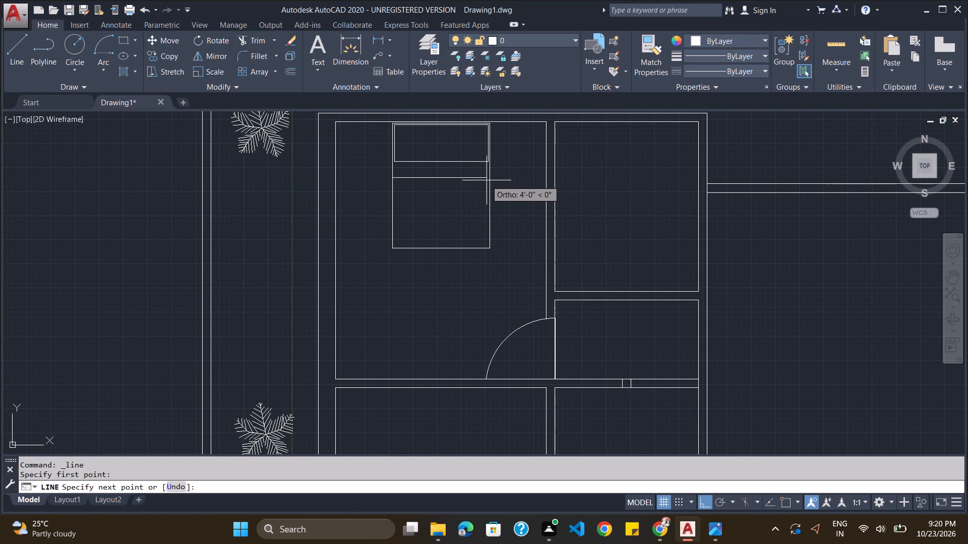
click(490, 180)
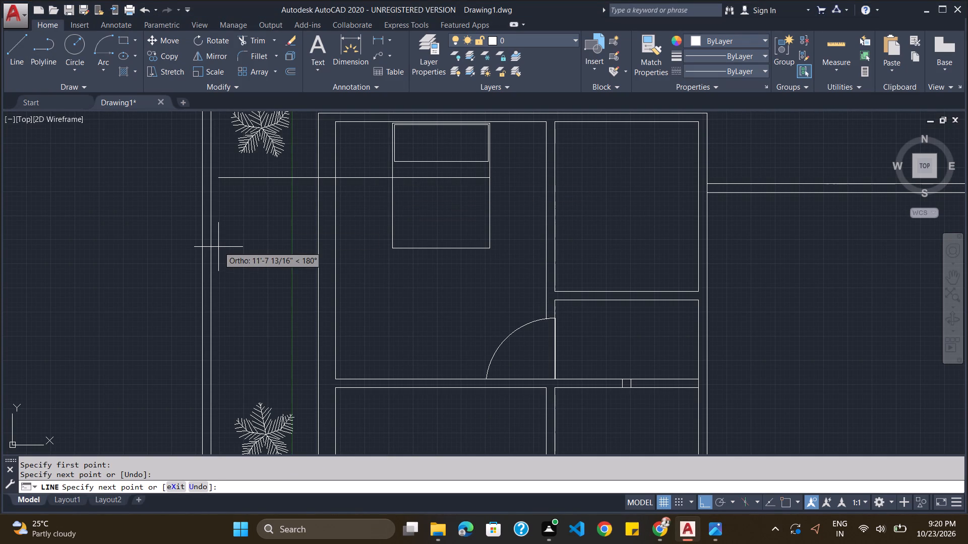
key(Escape)
key(alt+Tab)
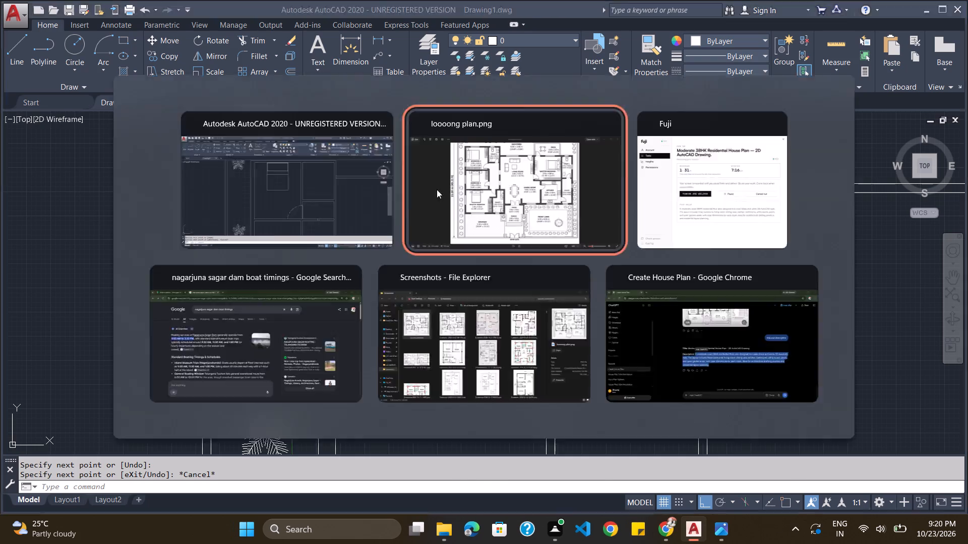
Draw two small pillow rectangles side by side inside the pillow area at the head of the Bedroom 2 bed.
key(alt+Tab)
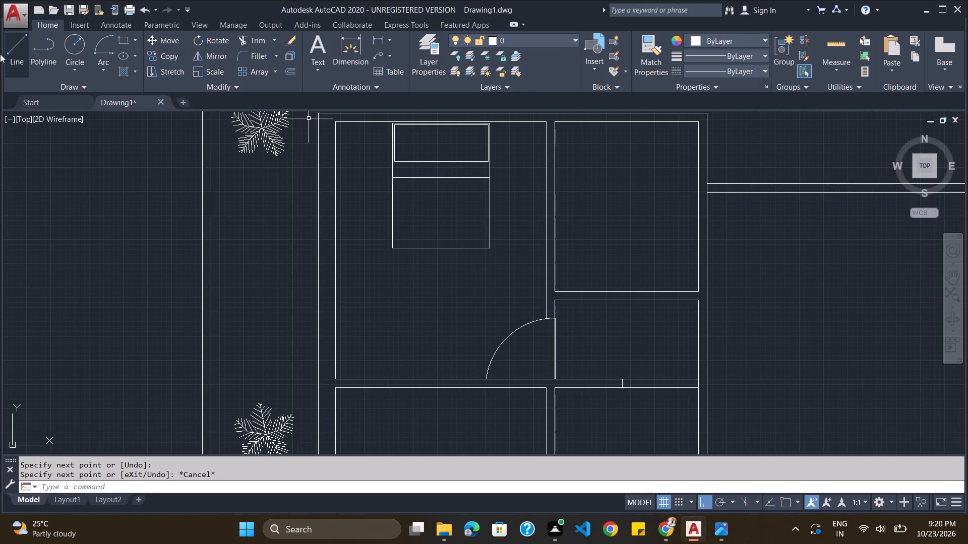
click(124, 42)
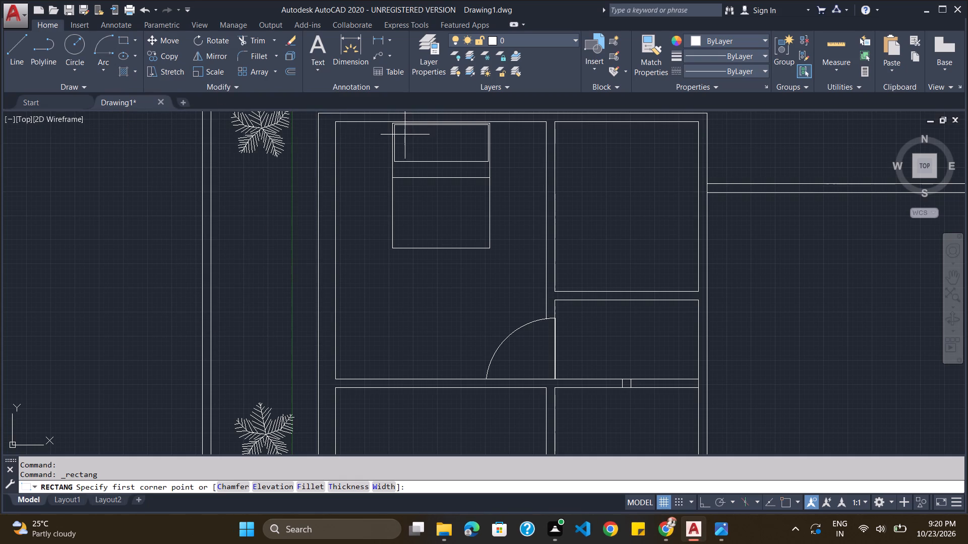
click(401, 133)
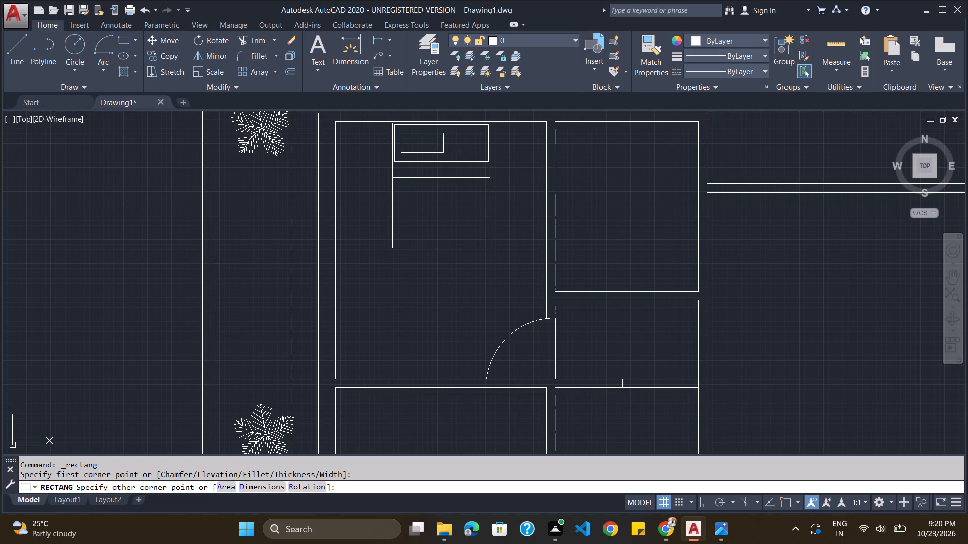
click(442, 151)
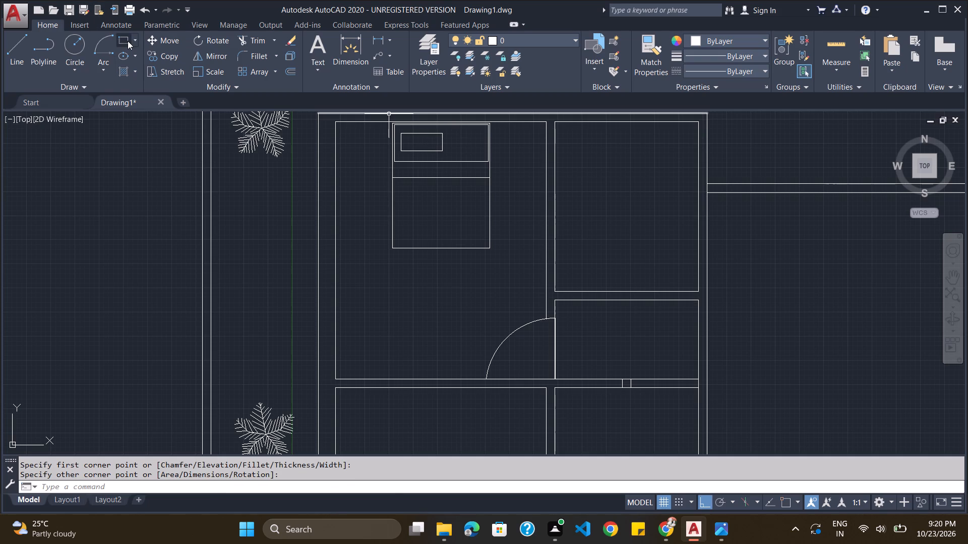
click(128, 41)
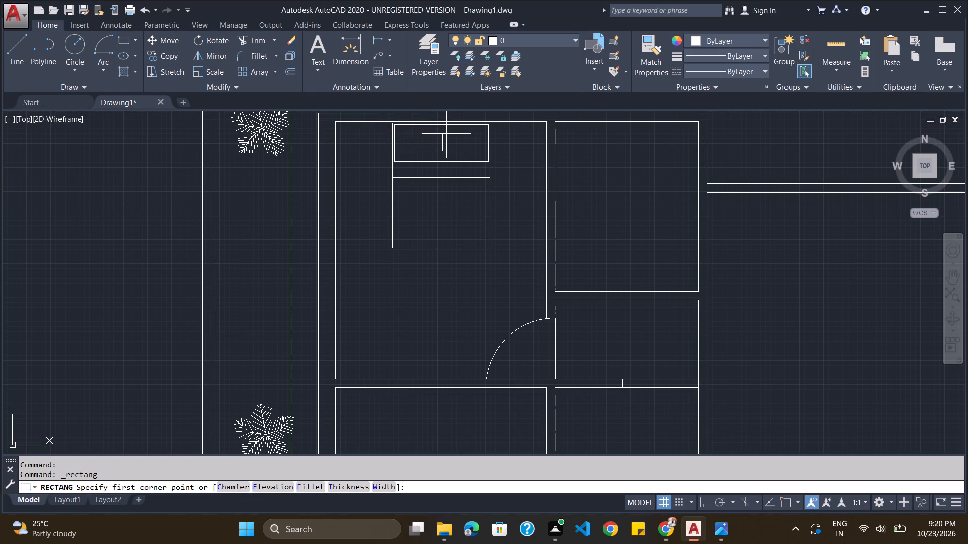
click(446, 133)
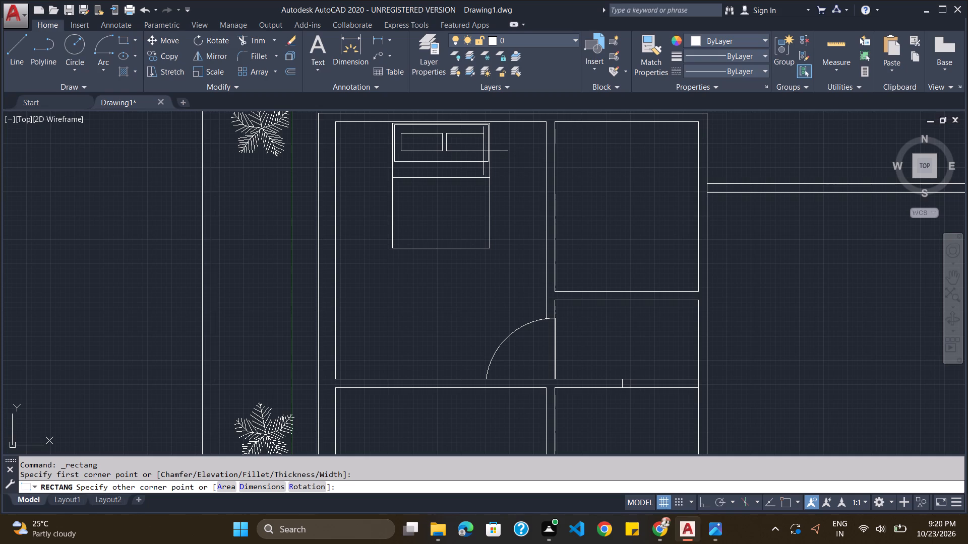
click(483, 152)
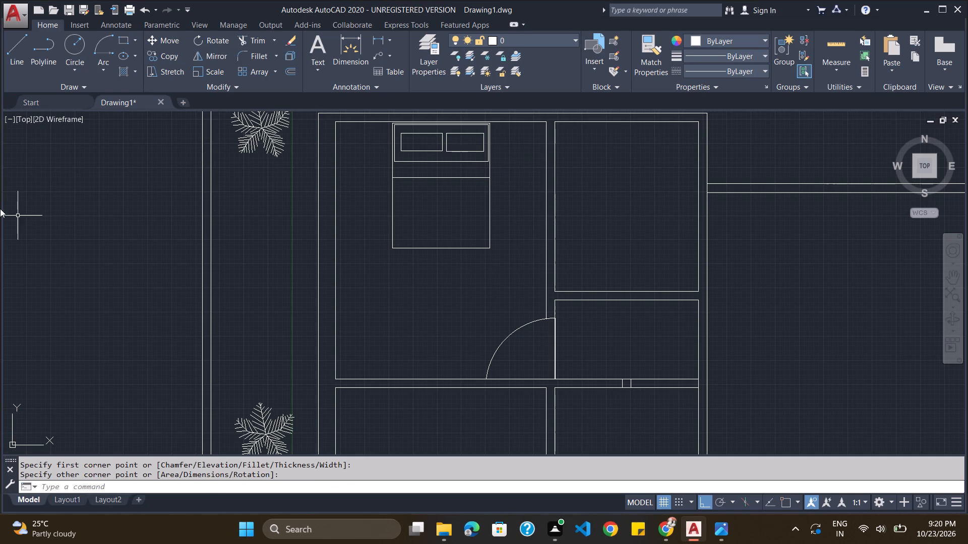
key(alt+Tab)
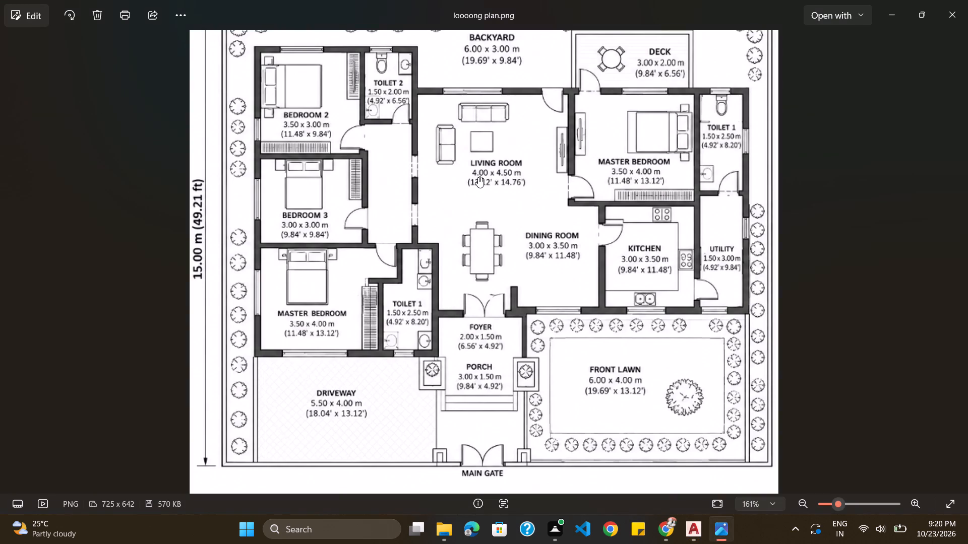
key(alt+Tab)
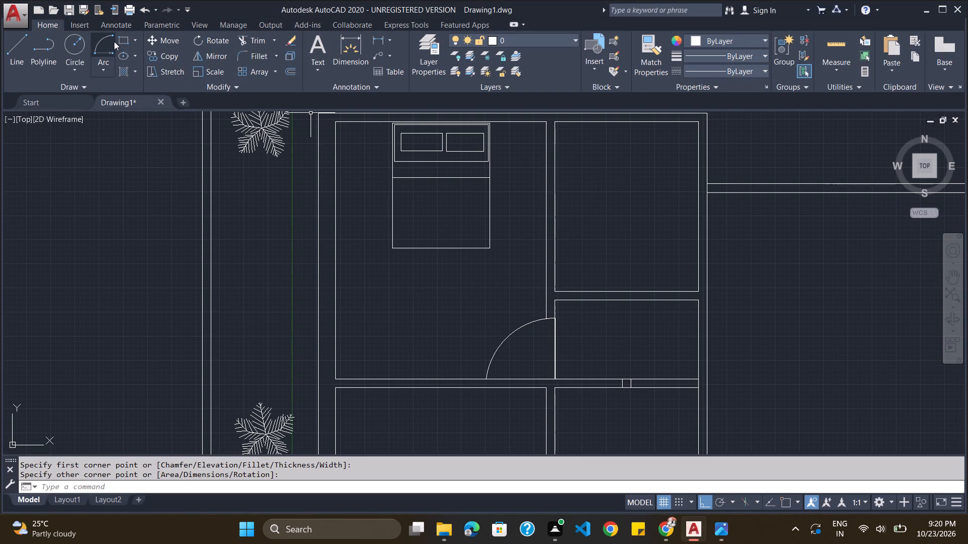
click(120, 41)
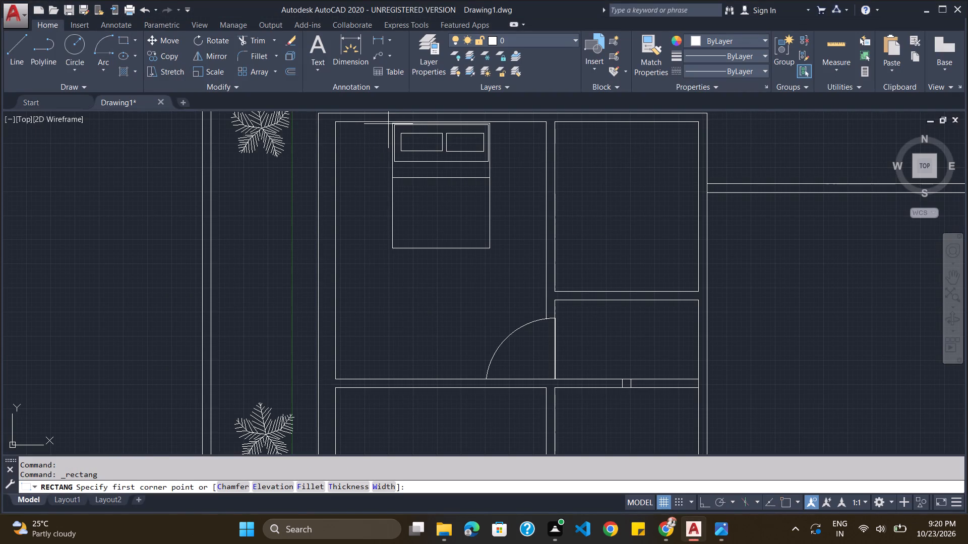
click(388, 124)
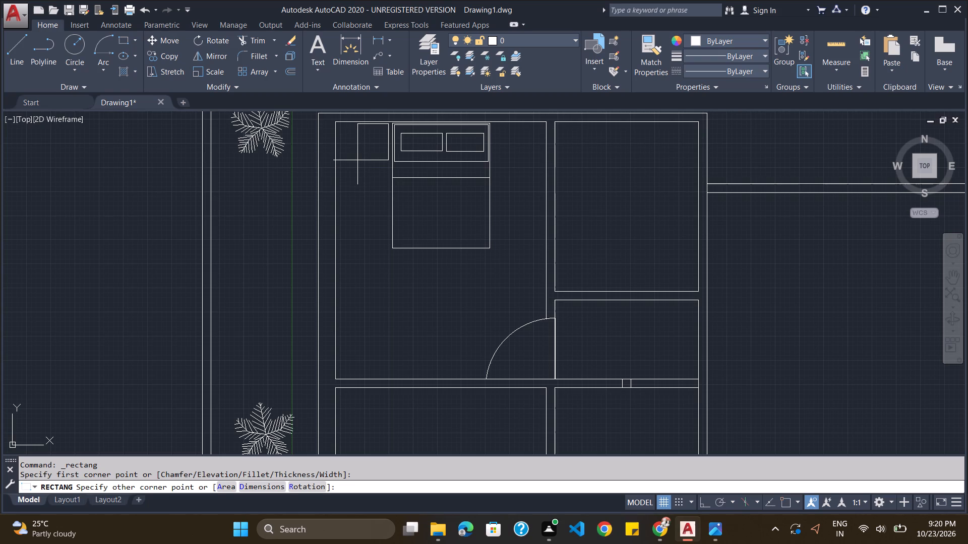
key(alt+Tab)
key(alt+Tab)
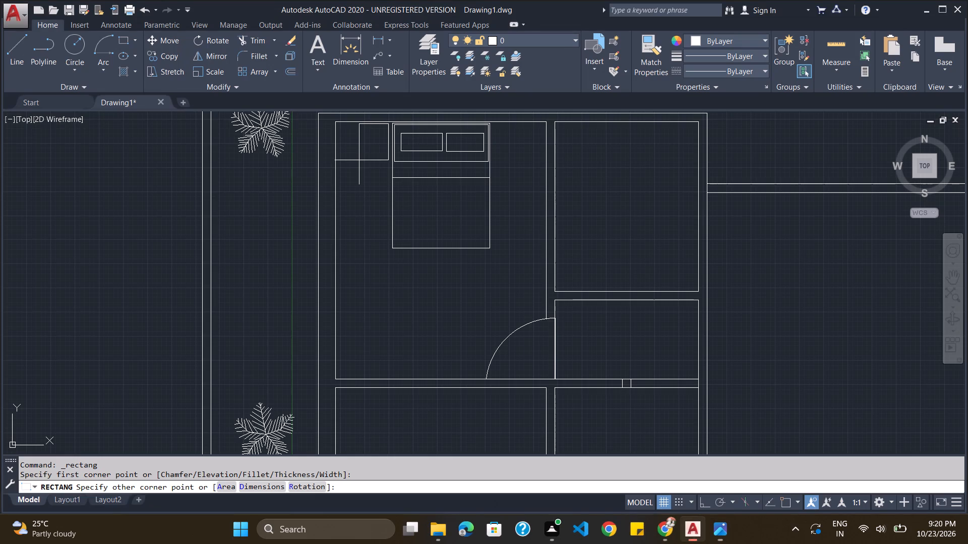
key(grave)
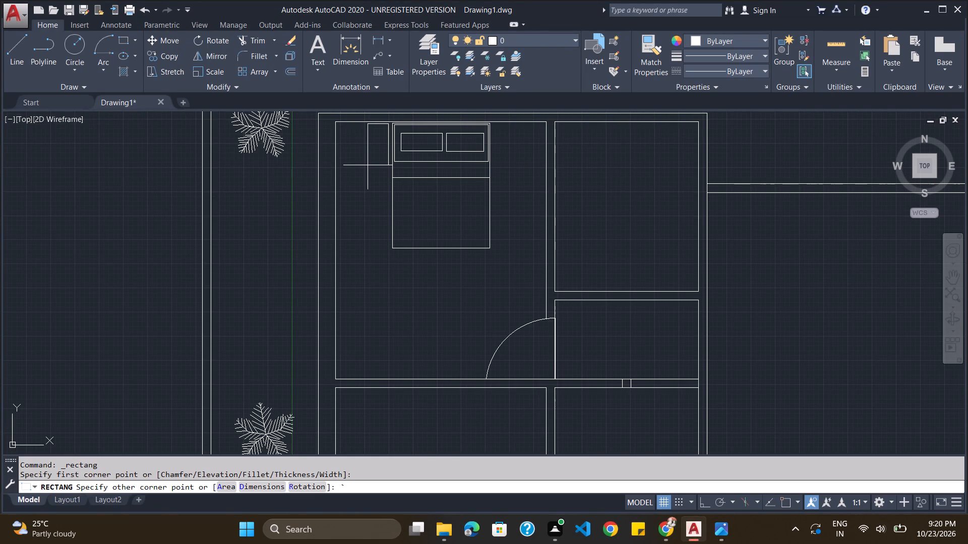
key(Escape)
Draw a small bedside table rectangle west of the Bedroom 2 bed's head and place a copy on its east side.
click(125, 41)
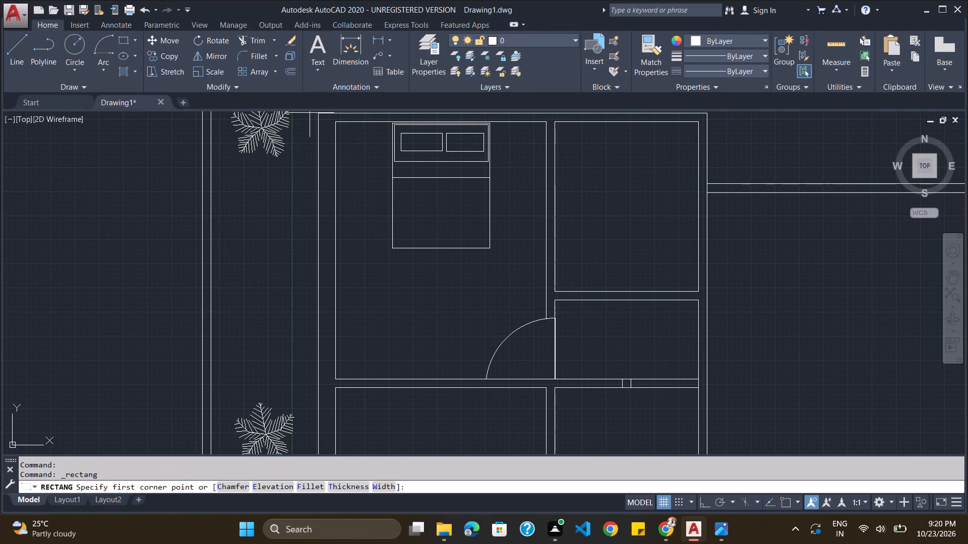
click(390, 130)
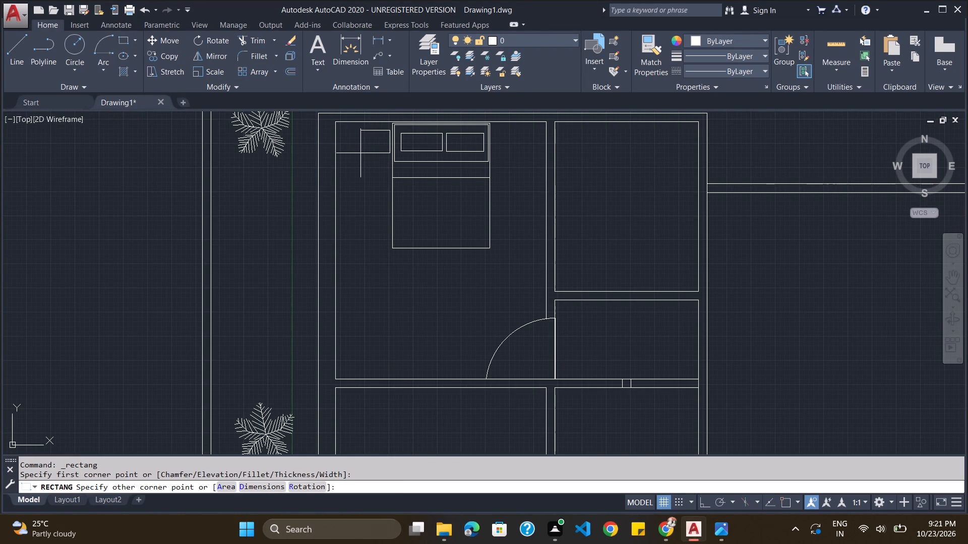
click(360, 153)
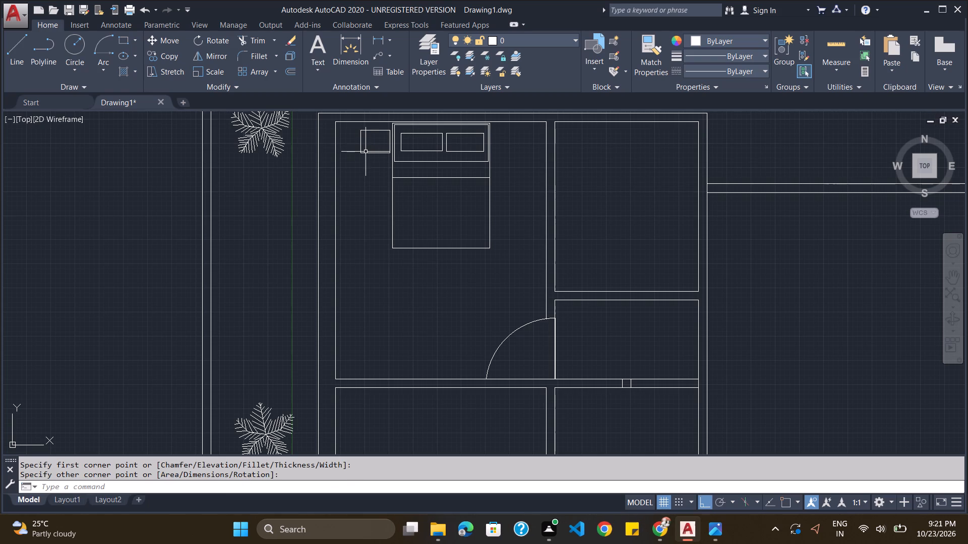
click(366, 152)
key(ctrl+c)
key(ctrl+v)
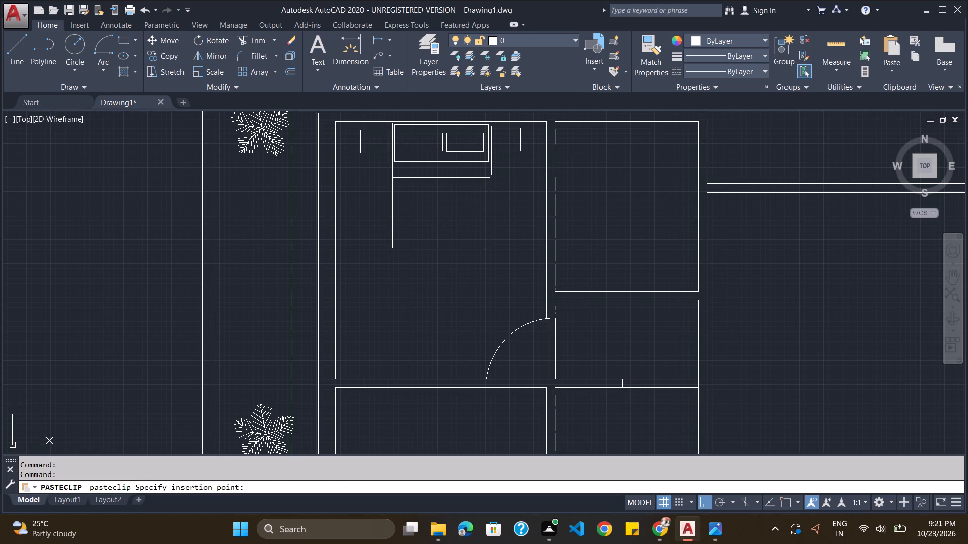
click(491, 151)
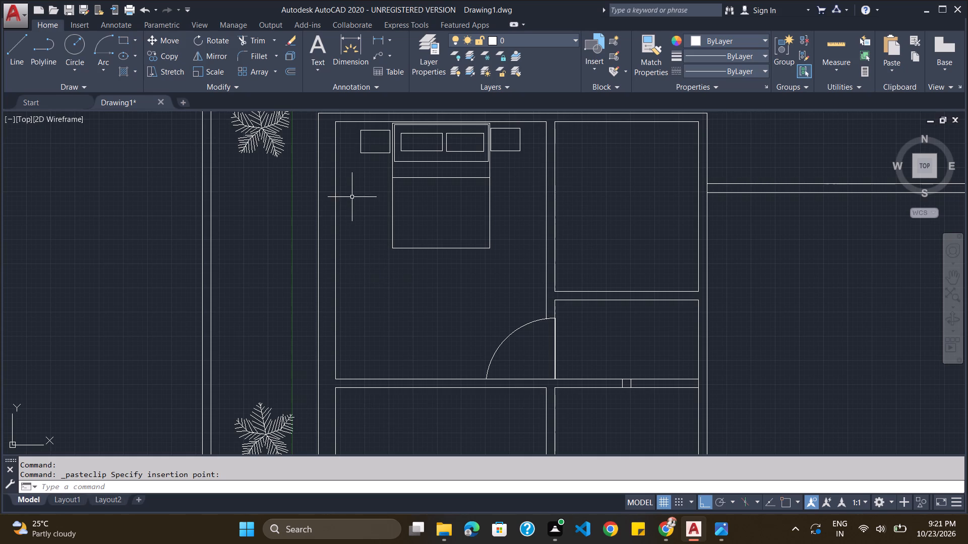
Copy the complete Bedroom 2 bed with its pillows, cross line and both bedside tables to the north wall of Bedroom 3.
click(383, 154)
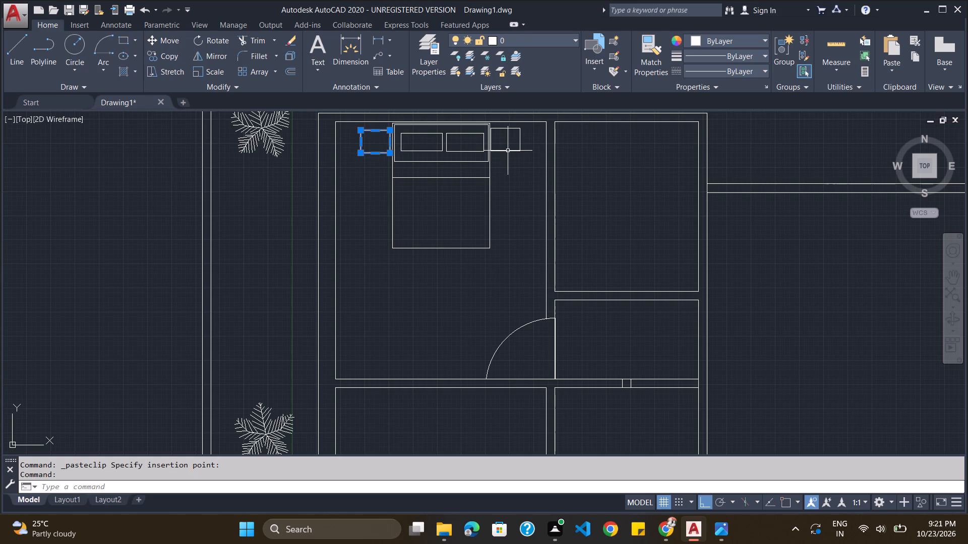
click(508, 152)
click(478, 153)
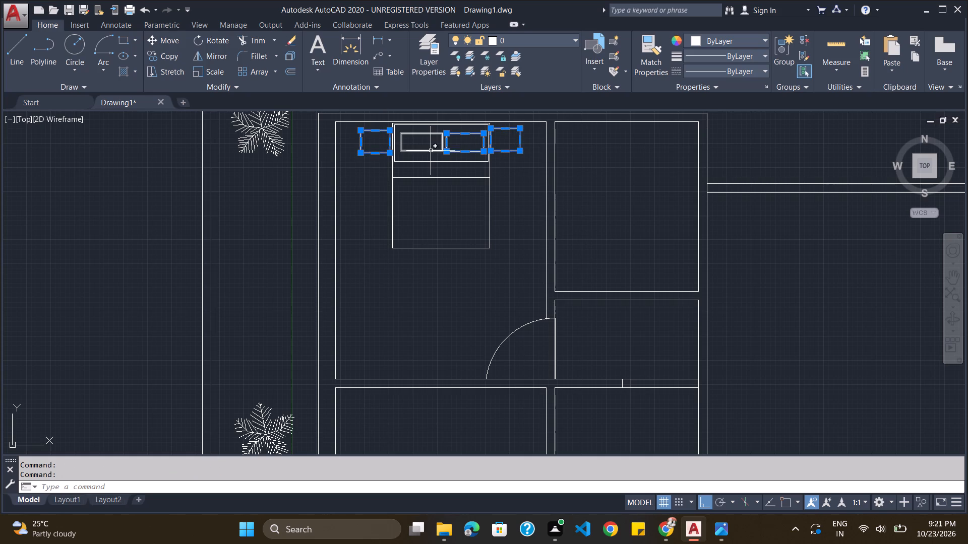
click(431, 151)
click(442, 162)
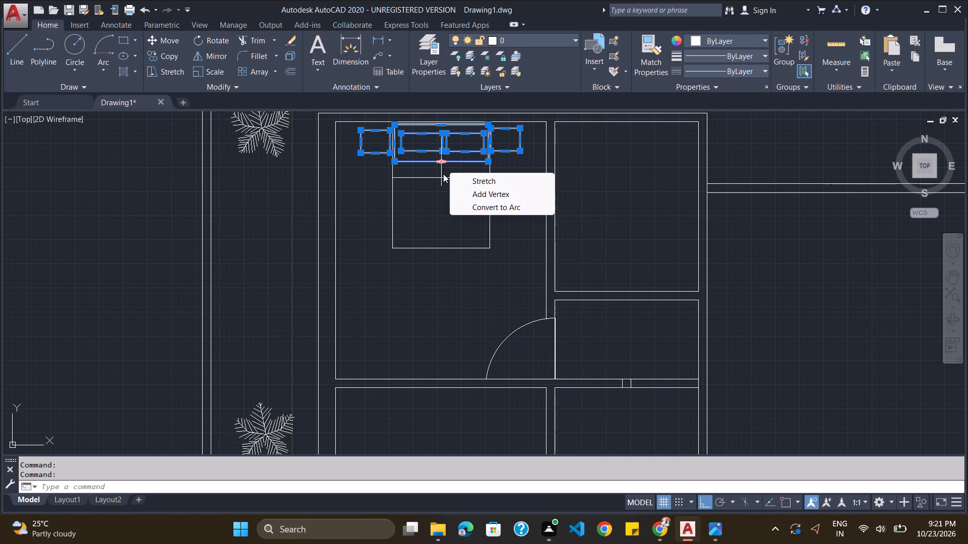
click(427, 178)
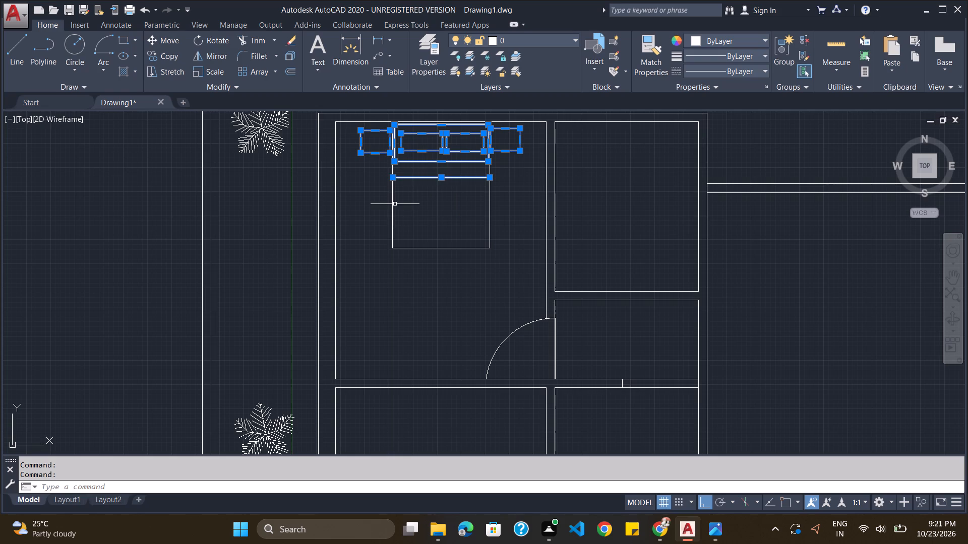
click(393, 206)
key(ctrl+c)
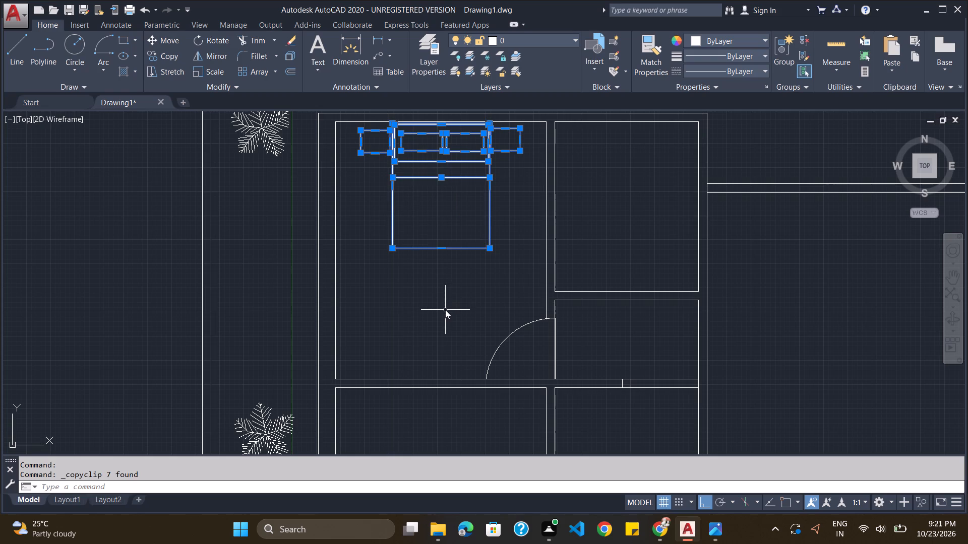
key(ctrl+v)
scroll(447, 327, down, 4)
scroll(436, 392, up, 4)
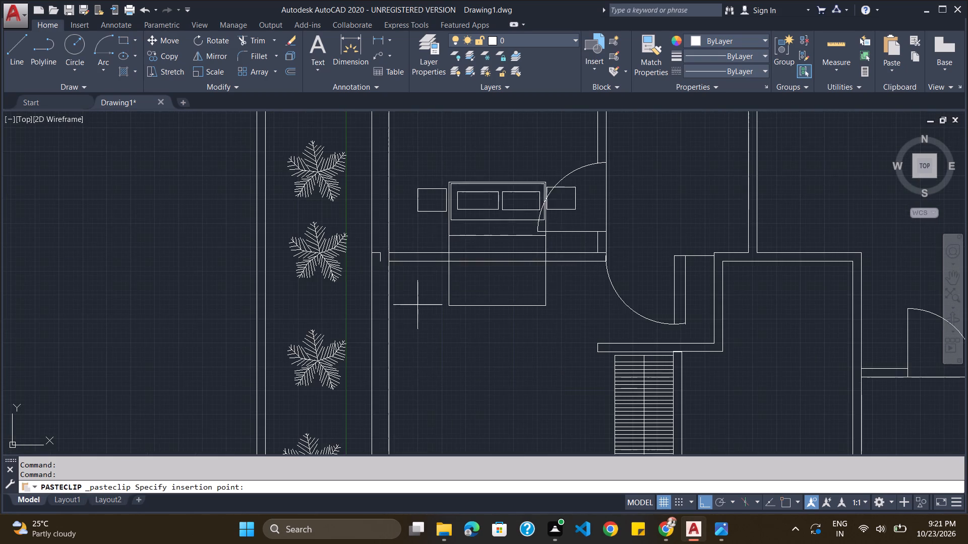
scroll(417, 304, down, 3)
scroll(414, 295, up, 3)
scroll(414, 295, down, 2)
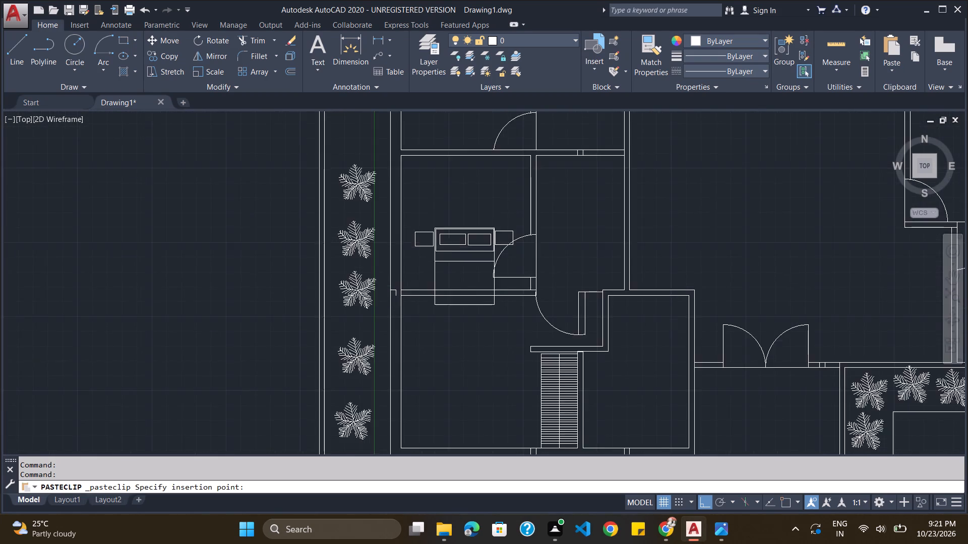
scroll(417, 239, up, 3)
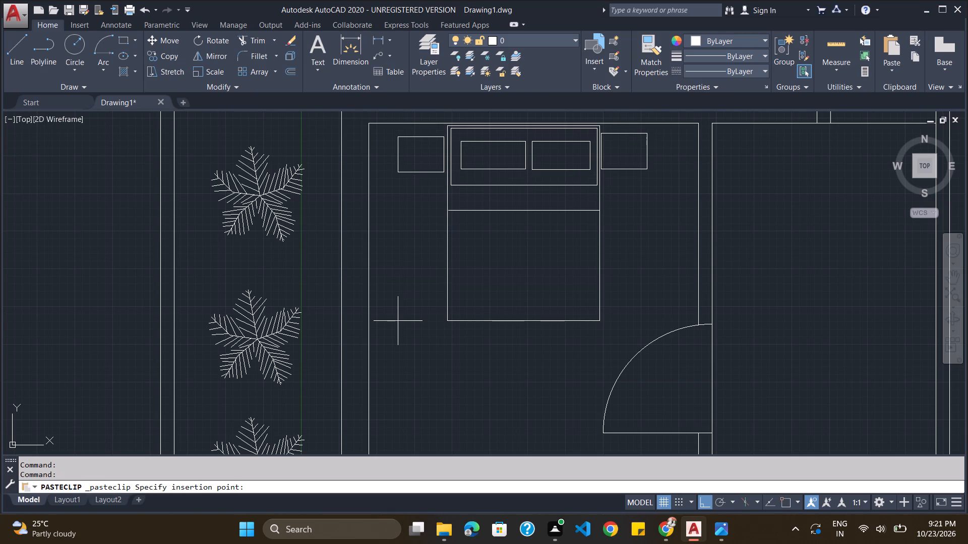
click(398, 321)
Paste another copy of the bed set against the north wall of the Master Bedroom below Bedroom 3.
scroll(407, 336, down, 7)
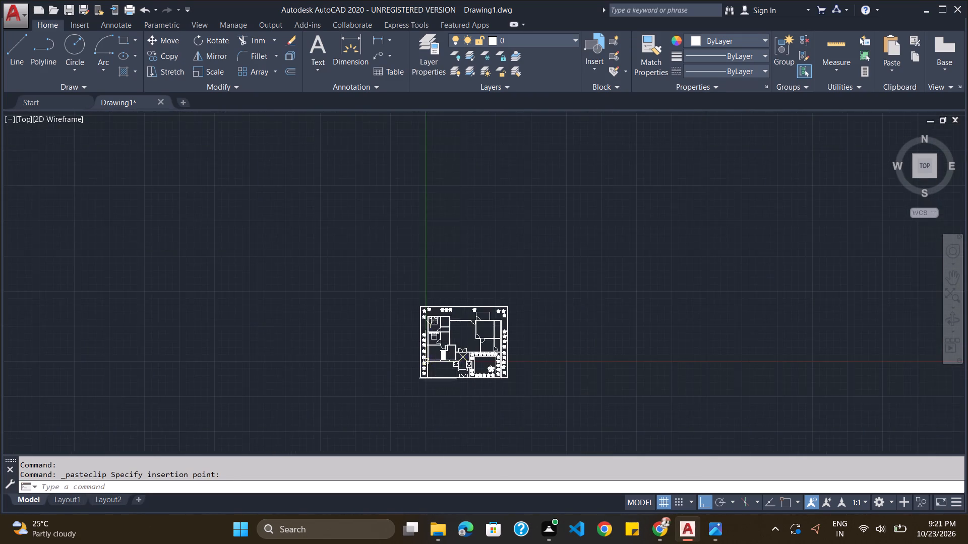
scroll(434, 378, up, 5)
scroll(425, 331, down, 2)
scroll(422, 247, up, 2)
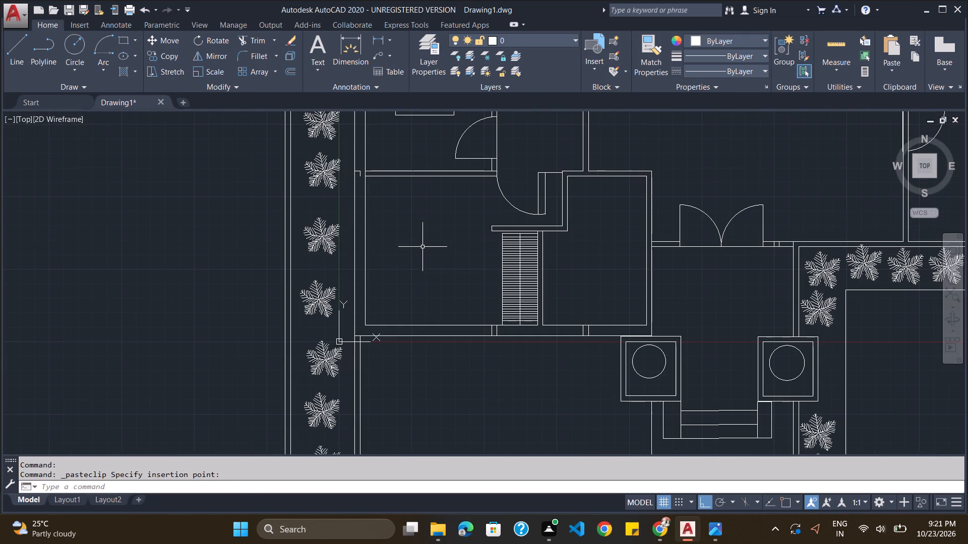
key(ctrl+v)
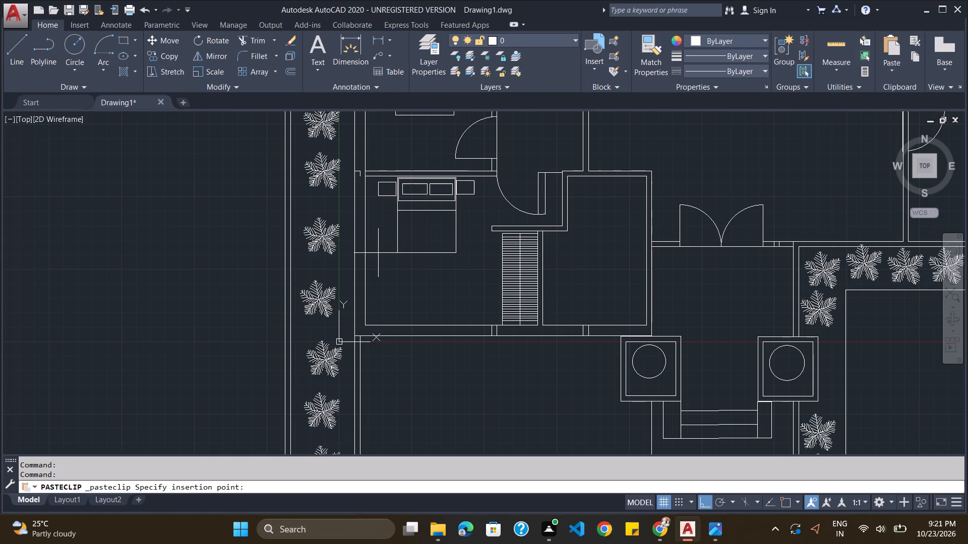
click(378, 253)
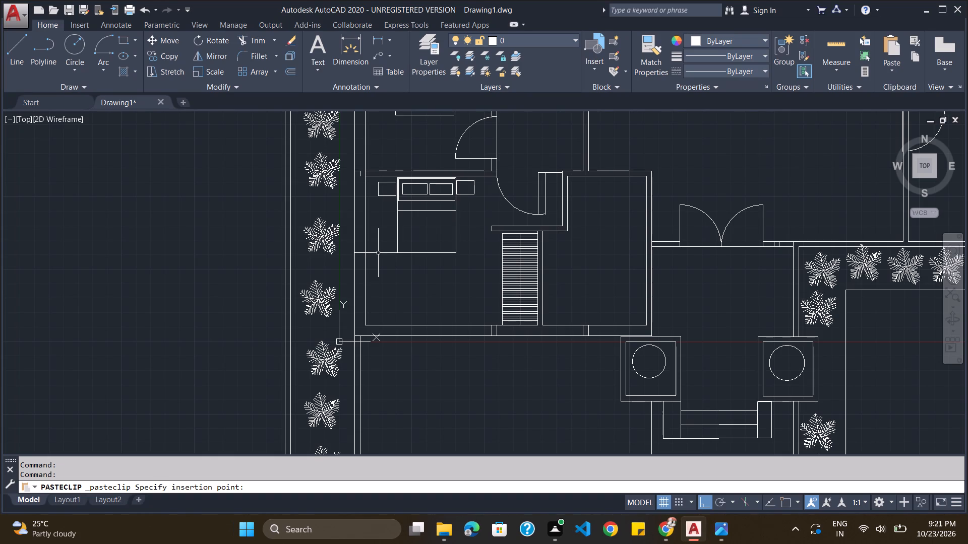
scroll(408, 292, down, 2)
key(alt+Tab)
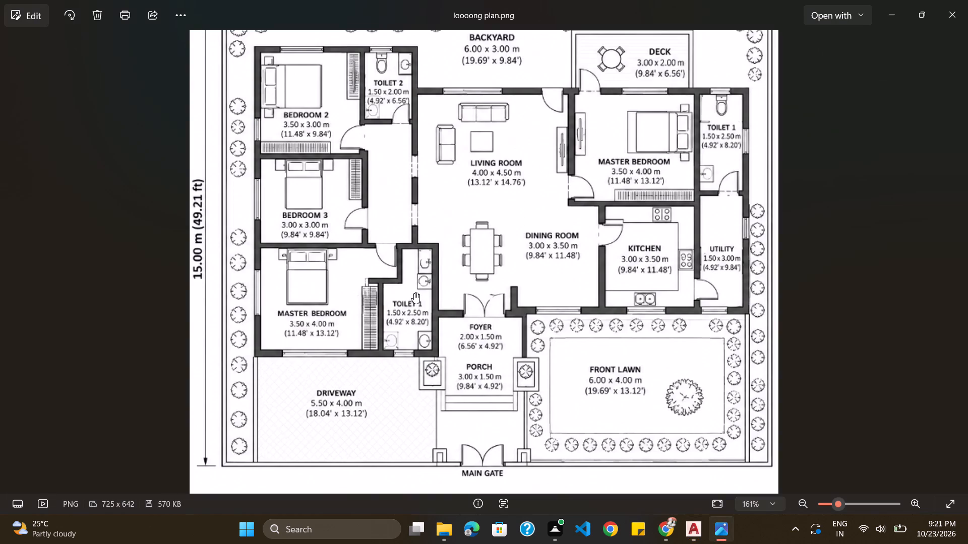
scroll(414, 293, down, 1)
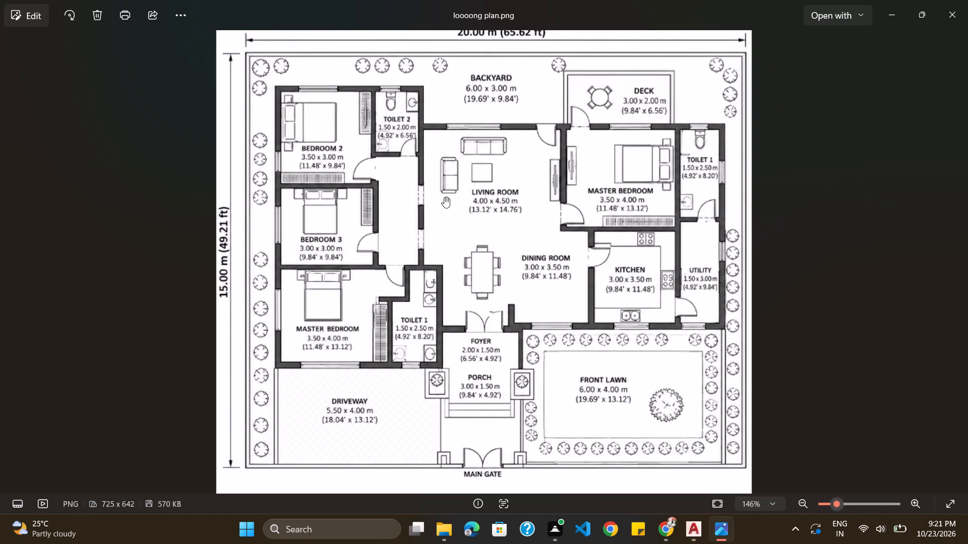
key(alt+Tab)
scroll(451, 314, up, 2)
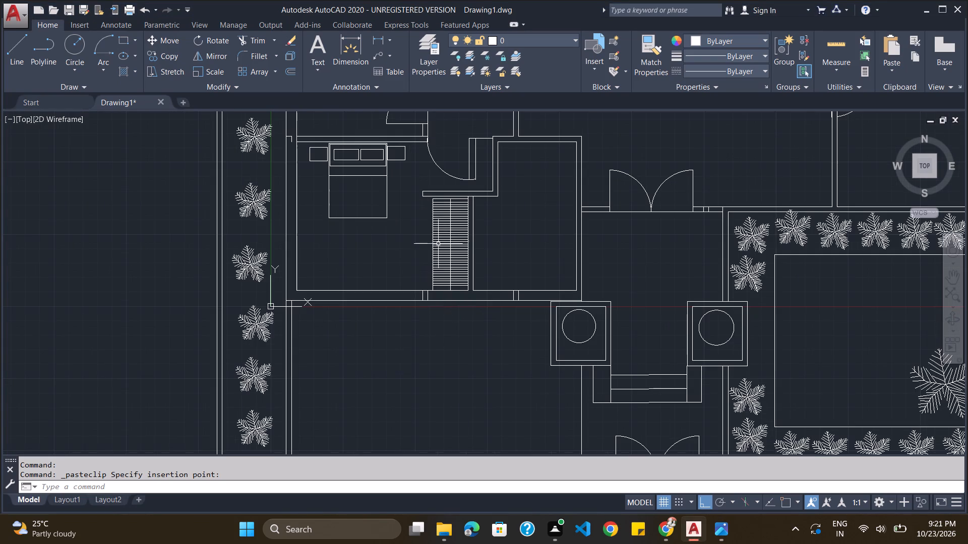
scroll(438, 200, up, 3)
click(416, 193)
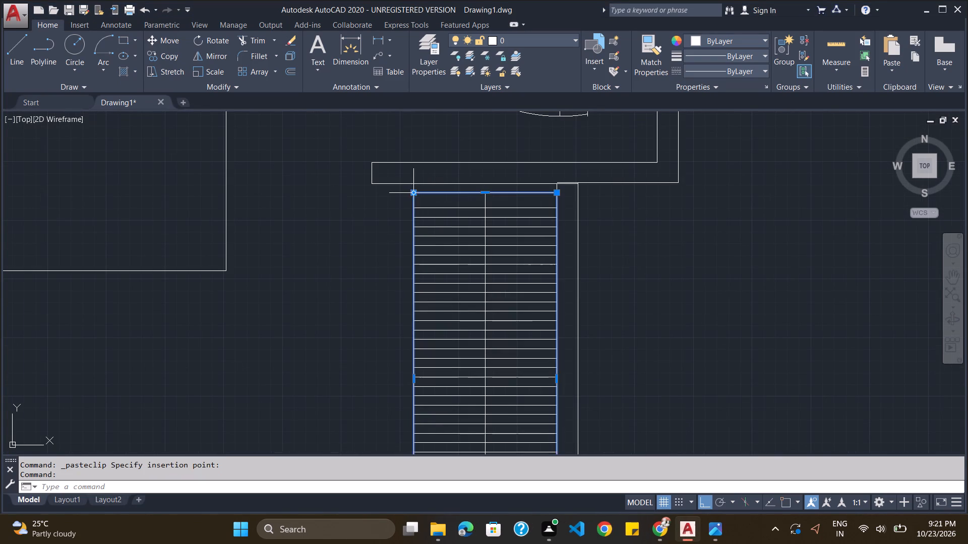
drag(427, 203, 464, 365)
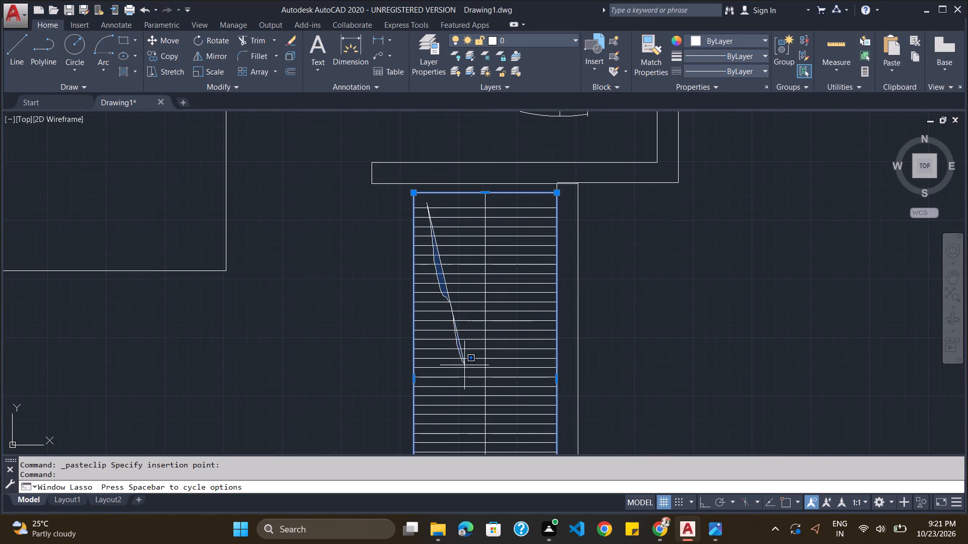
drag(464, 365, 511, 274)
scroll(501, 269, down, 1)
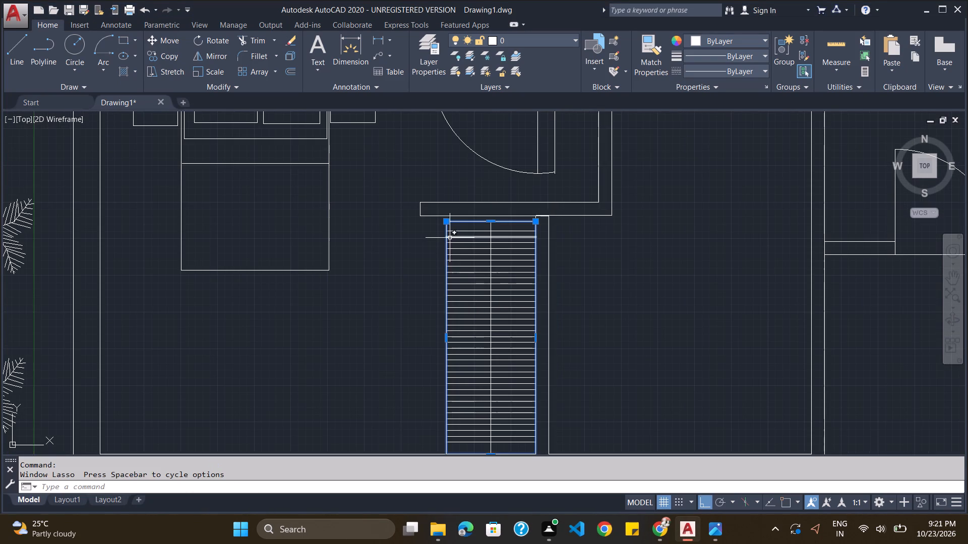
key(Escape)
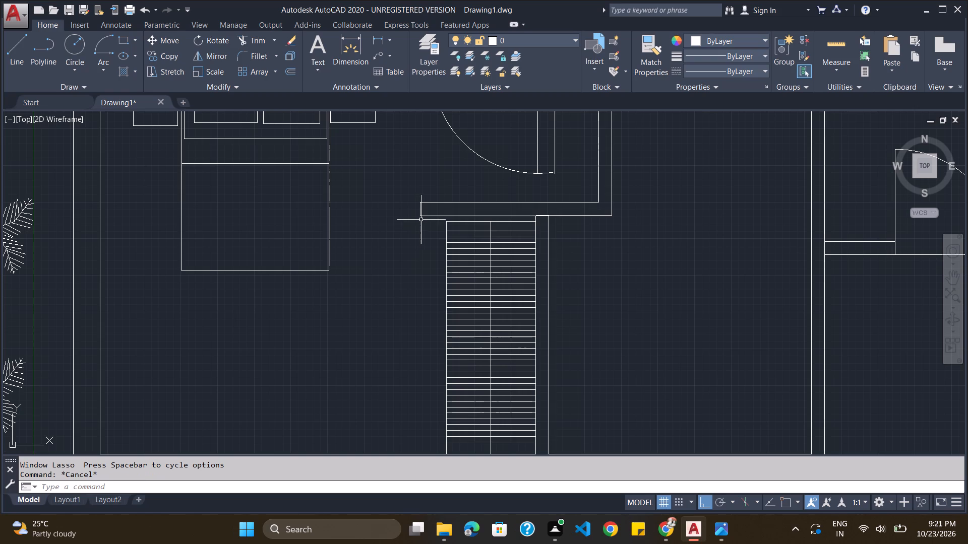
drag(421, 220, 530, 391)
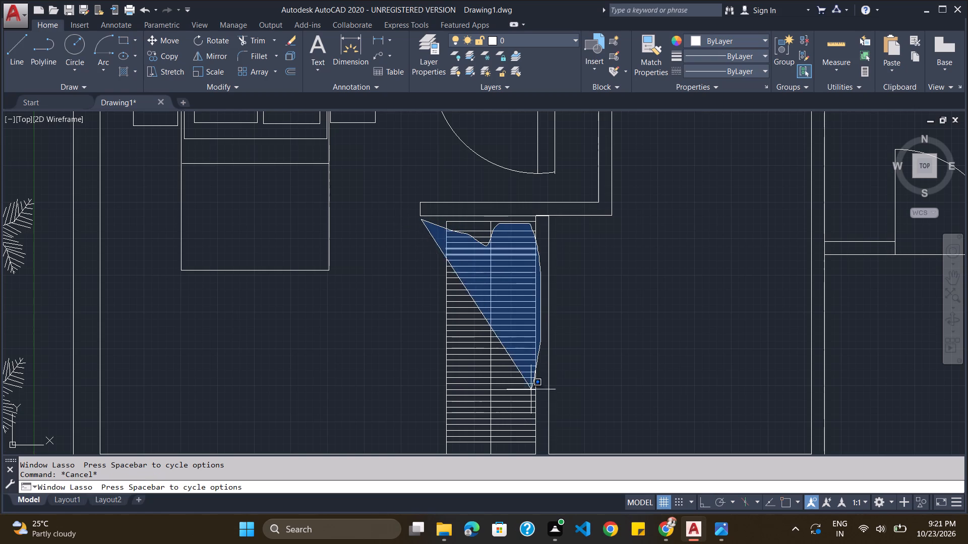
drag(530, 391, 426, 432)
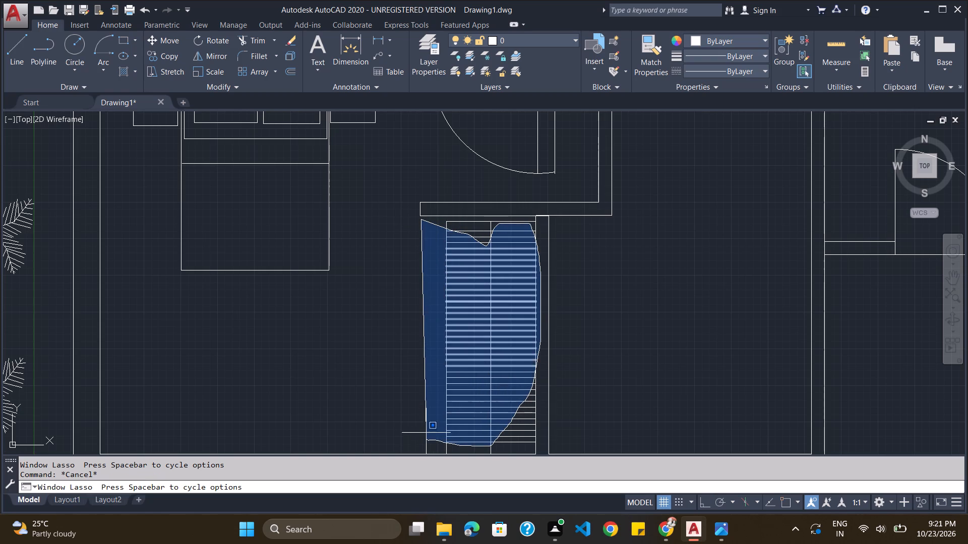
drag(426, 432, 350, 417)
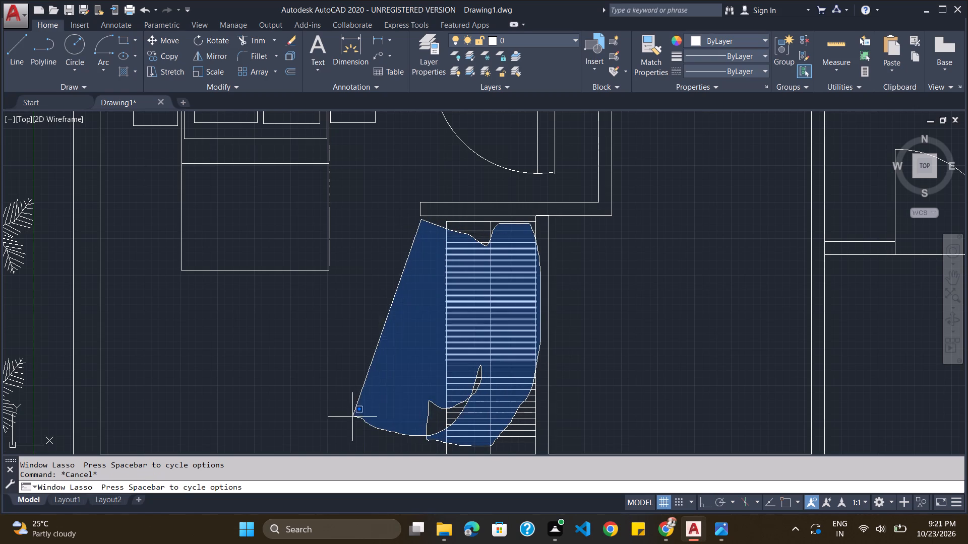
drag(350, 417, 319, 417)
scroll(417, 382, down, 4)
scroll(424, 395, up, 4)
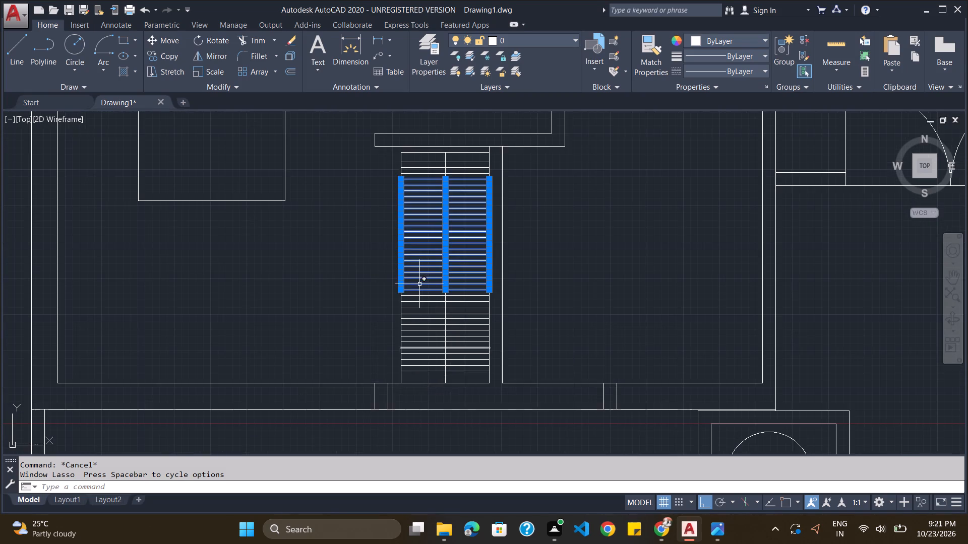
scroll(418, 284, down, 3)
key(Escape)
Compare the drawn floor plan's rooms and doors with the reference image loooong plan.png.
scroll(414, 286, down, 4)
scroll(416, 205, up, 2)
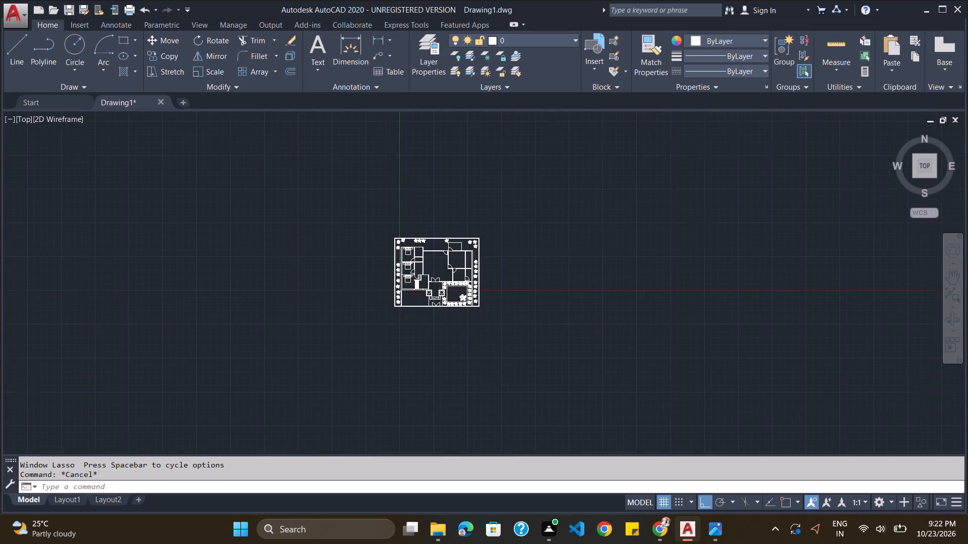
scroll(416, 205, up, 2)
scroll(433, 351, down, 4)
scroll(436, 424, up, 4)
scroll(421, 369, down, 1)
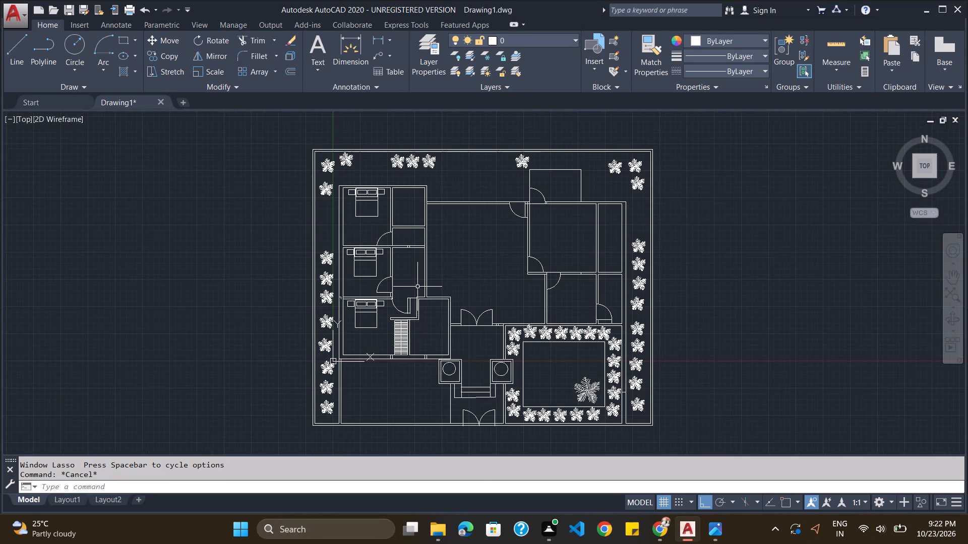
key(alt+Tab)
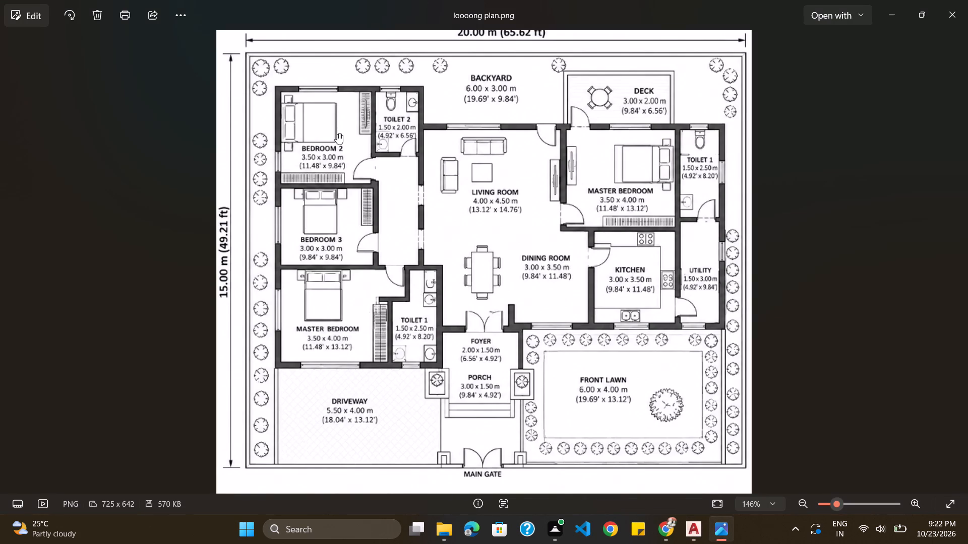
key(alt+Tab)
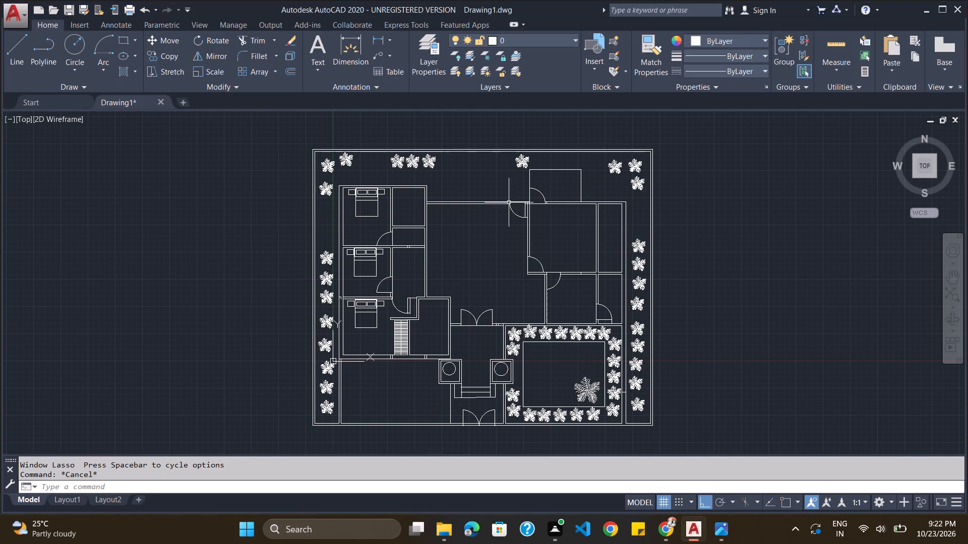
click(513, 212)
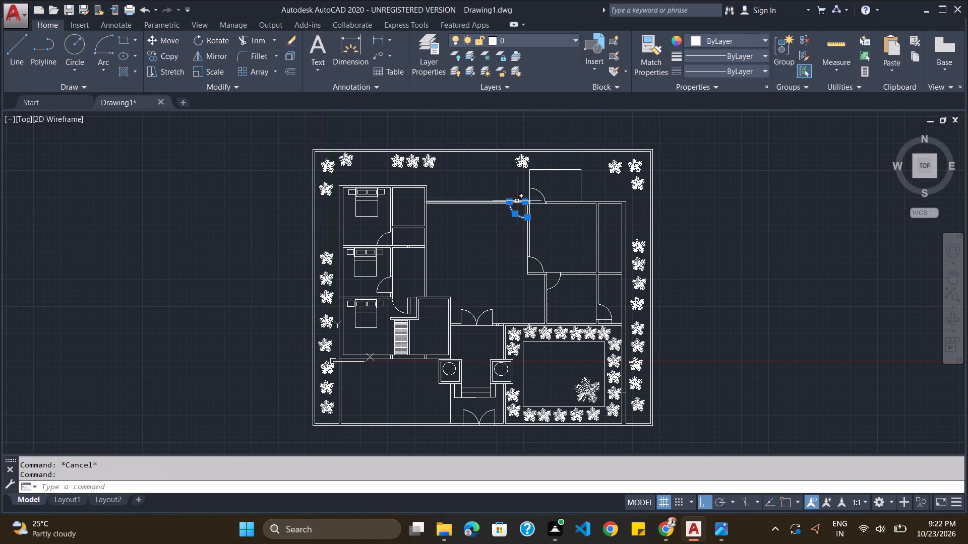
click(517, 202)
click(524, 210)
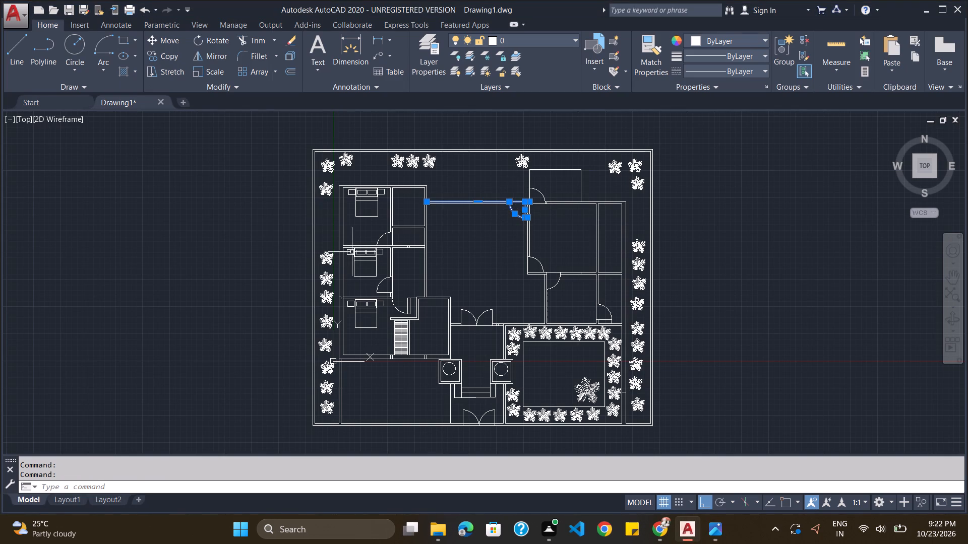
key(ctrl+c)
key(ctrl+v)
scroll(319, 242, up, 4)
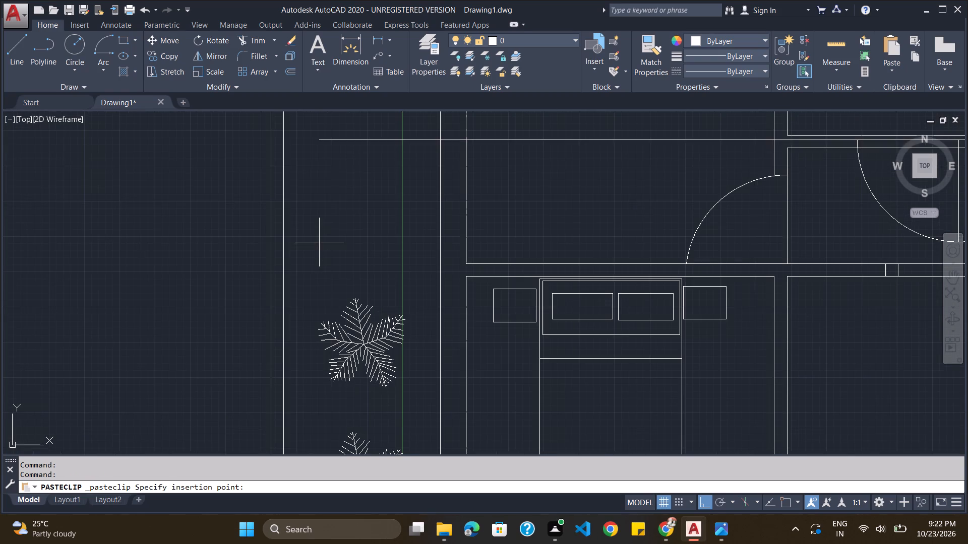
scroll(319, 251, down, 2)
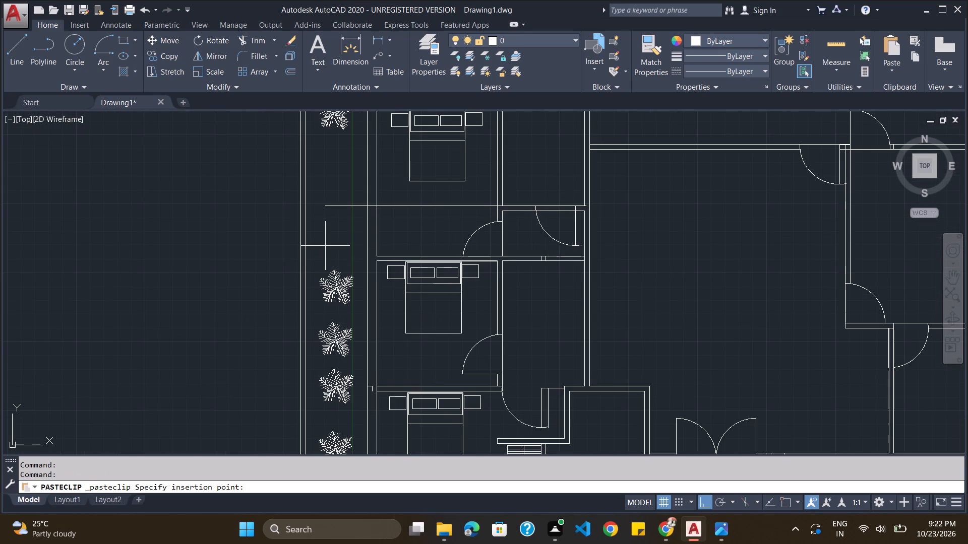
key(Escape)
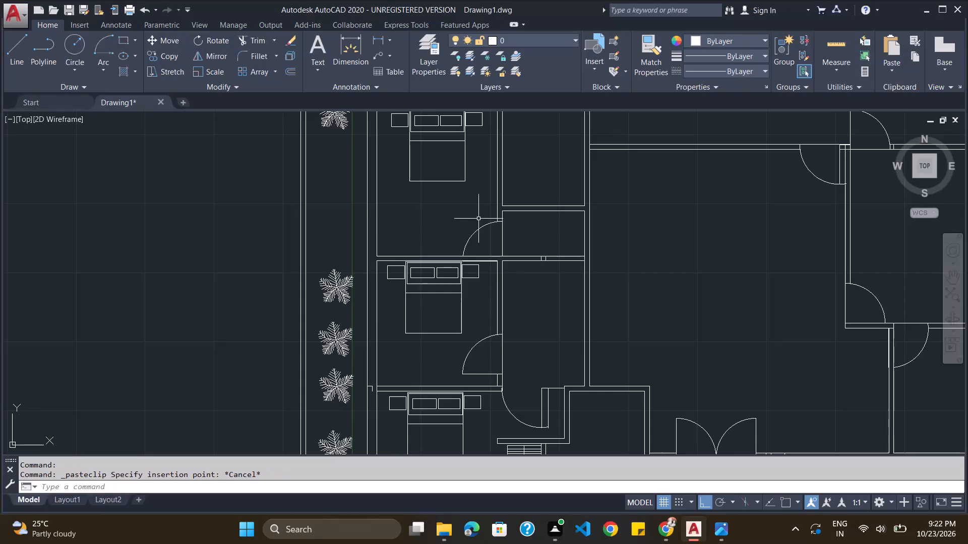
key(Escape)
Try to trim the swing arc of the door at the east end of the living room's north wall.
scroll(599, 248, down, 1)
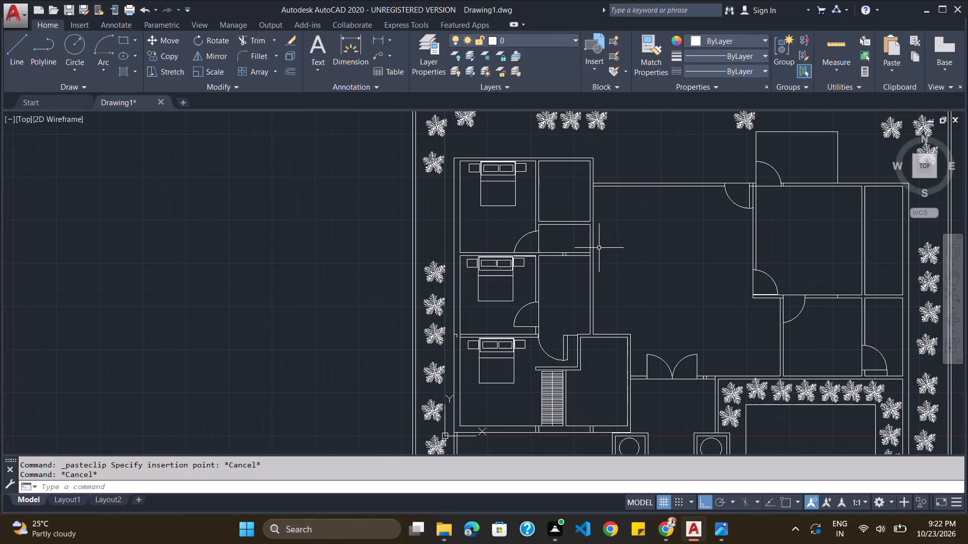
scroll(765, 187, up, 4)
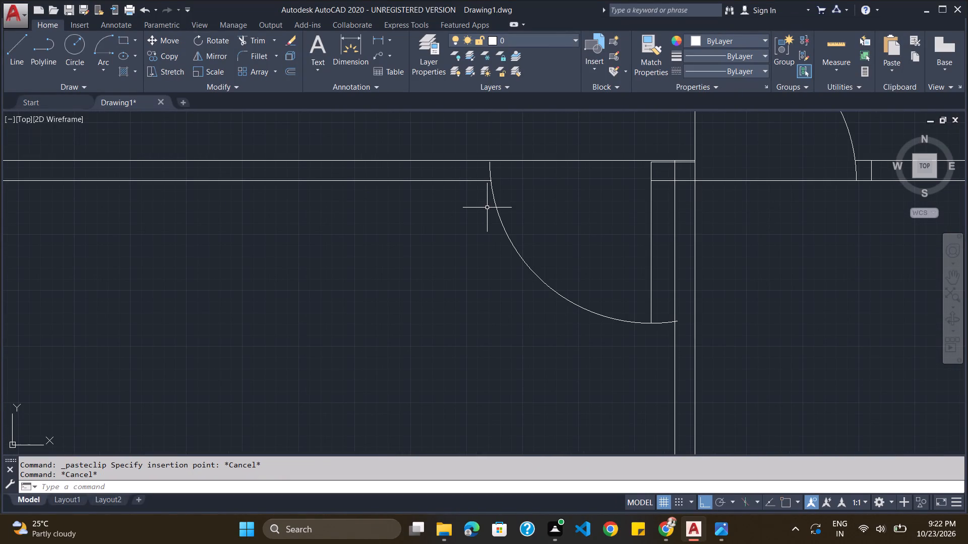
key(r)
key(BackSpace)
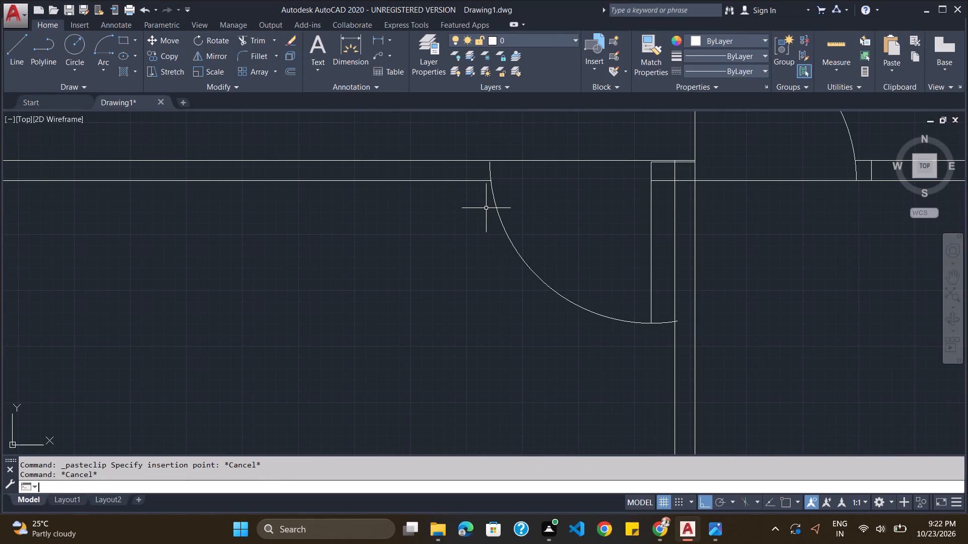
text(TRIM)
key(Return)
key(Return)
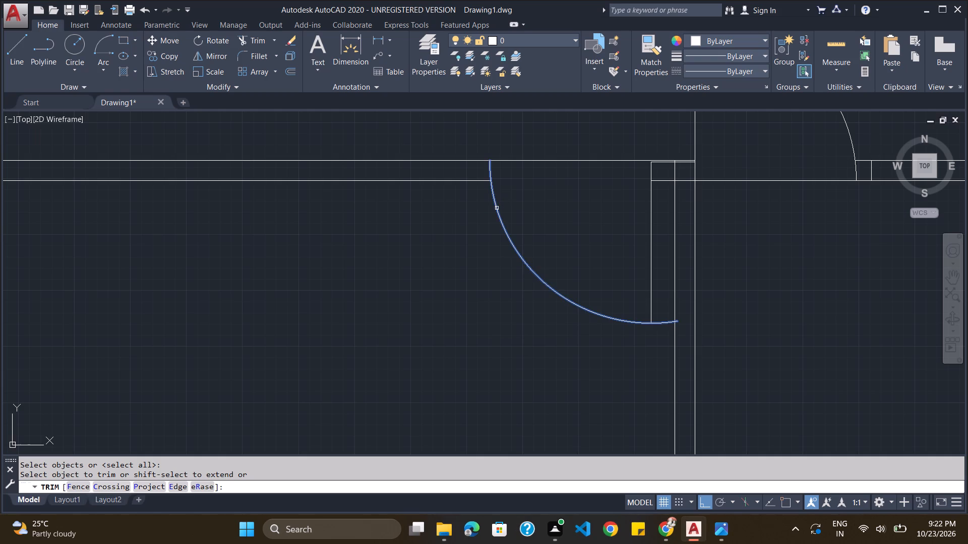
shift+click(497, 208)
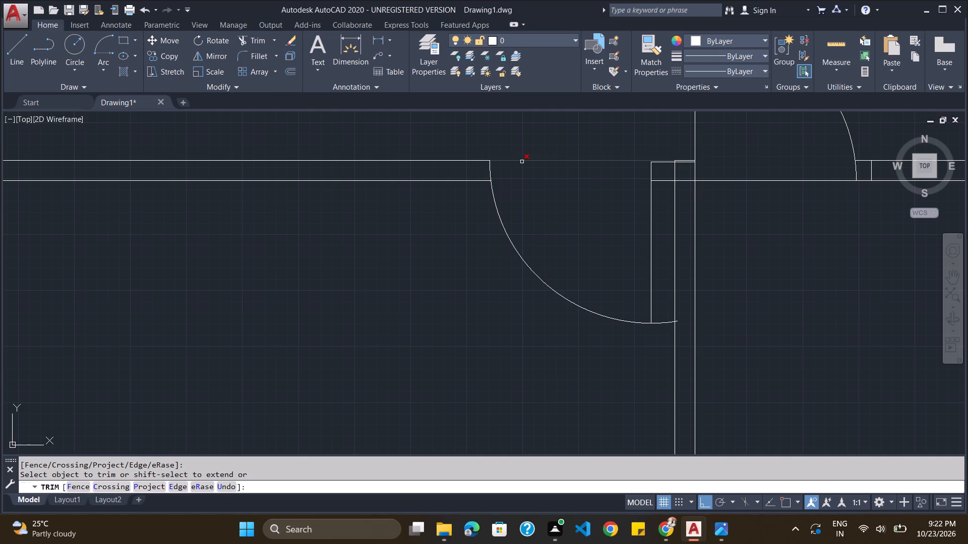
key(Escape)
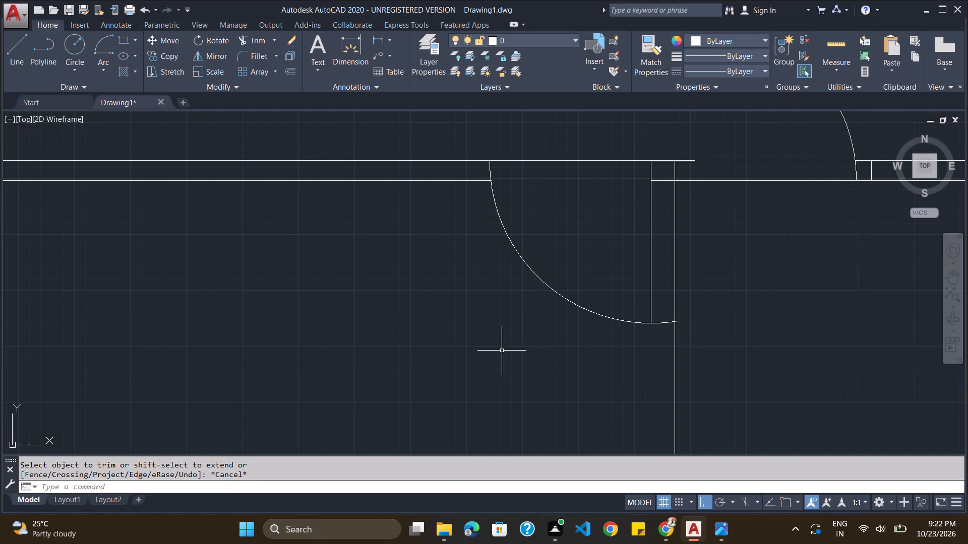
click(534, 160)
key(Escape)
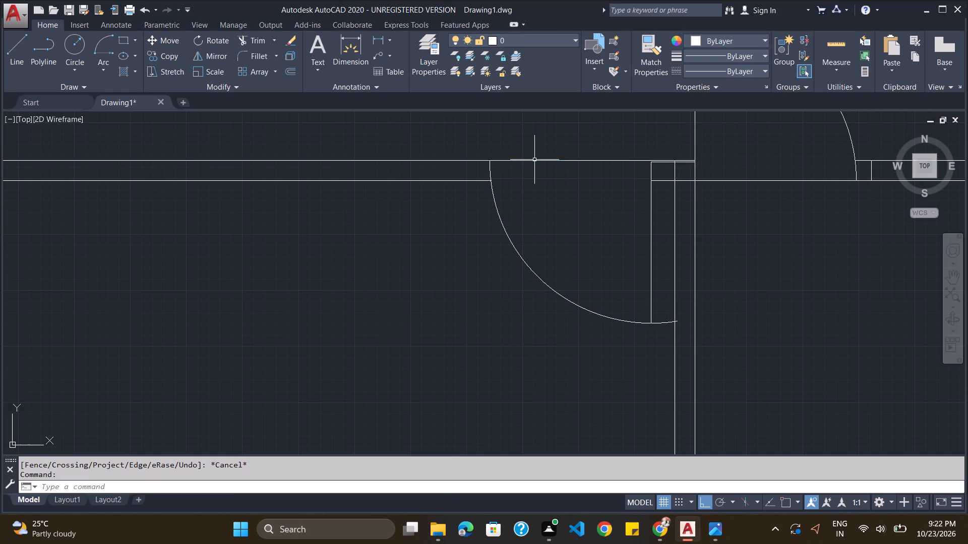
Examine the kitchen door's swing arc and where its end meets the wall line, along with the surrounding rooms.
scroll(602, 181, up, 2)
scroll(602, 181, down, 2)
scroll(598, 250, down, 1)
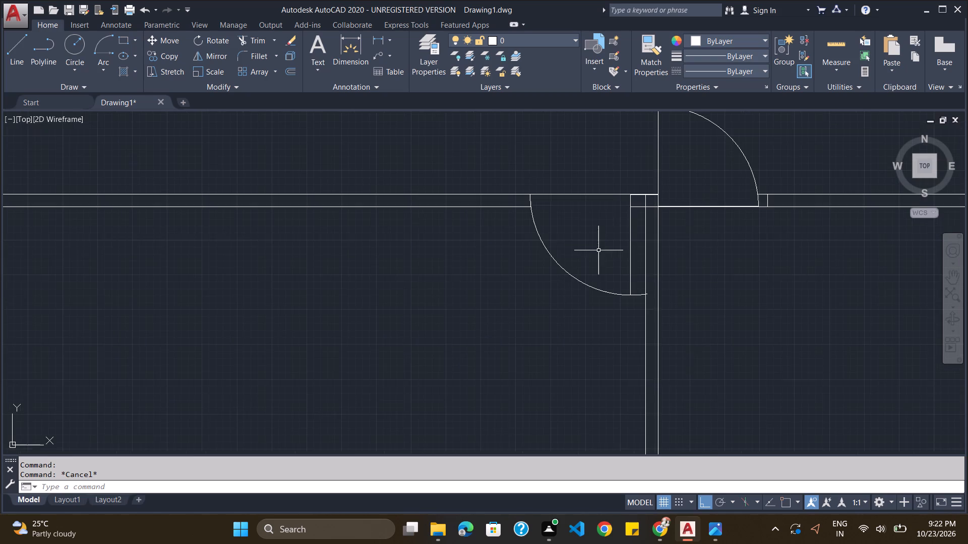
scroll(598, 251, down, 4)
scroll(549, 370, up, 1)
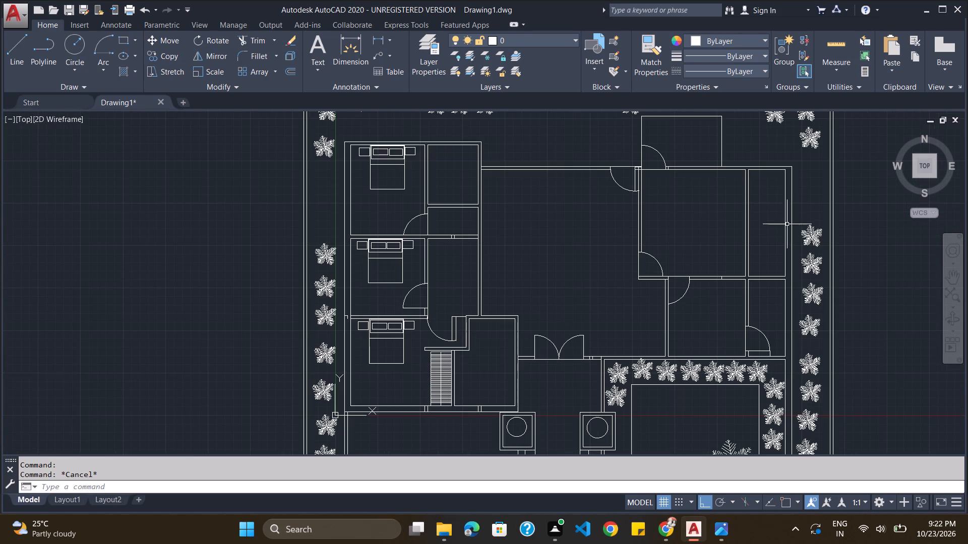
scroll(684, 274, up, 3)
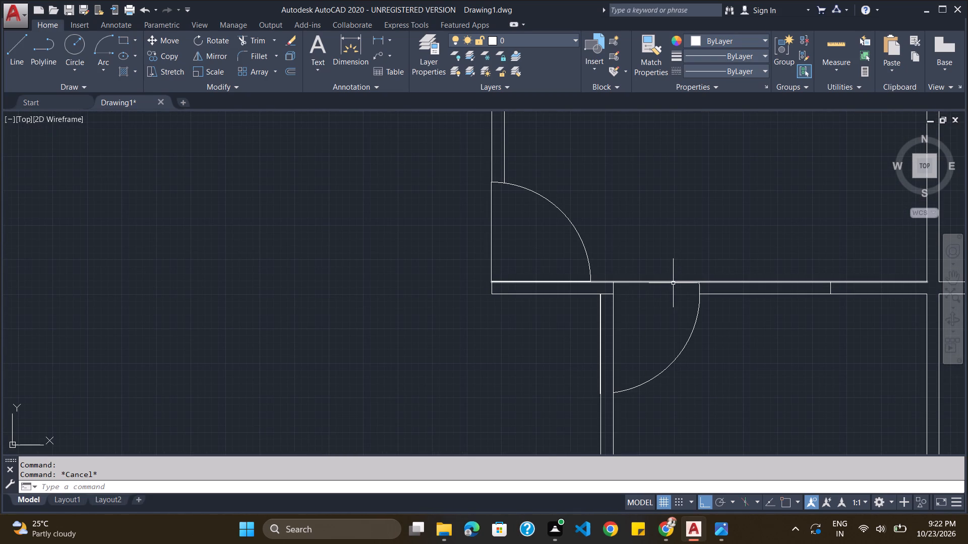
click(691, 330)
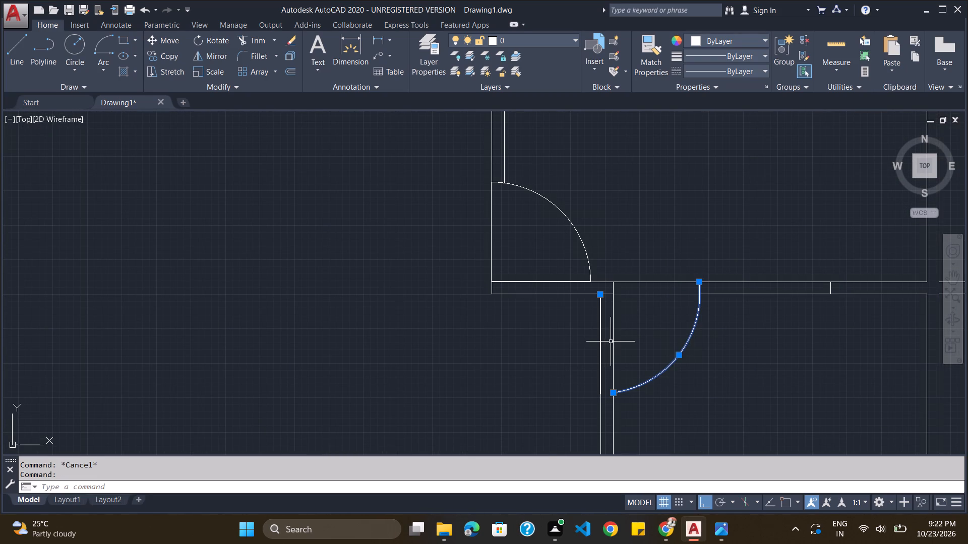
click(613, 342)
scroll(626, 342, down, 2)
scroll(628, 357, up, 4)
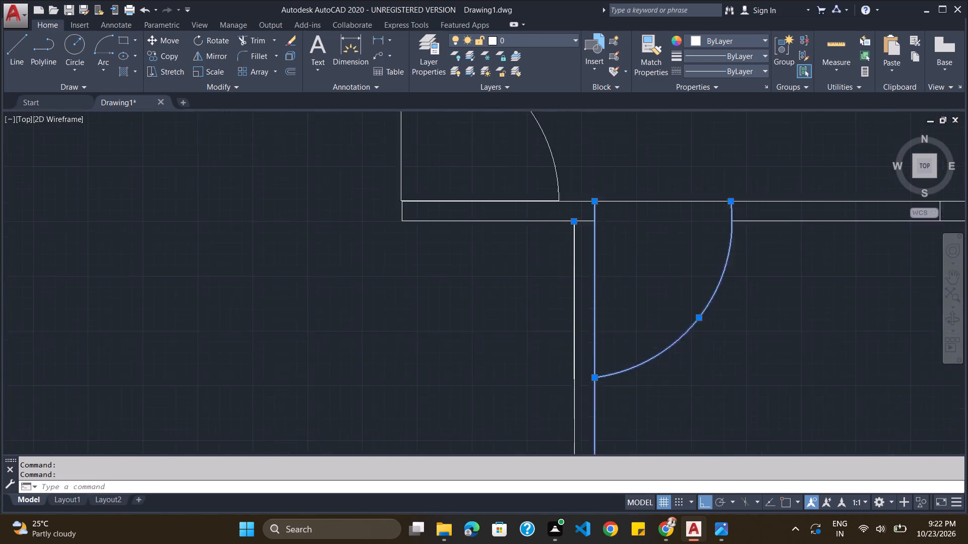
scroll(628, 357, up, 1)
key(Escape)
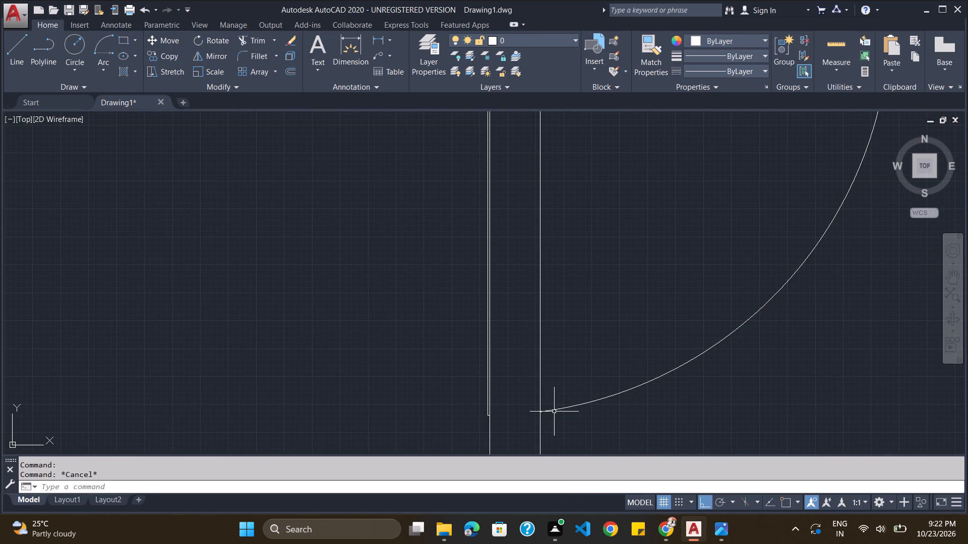
scroll(554, 413, up, 7)
scroll(357, 364, up, 3)
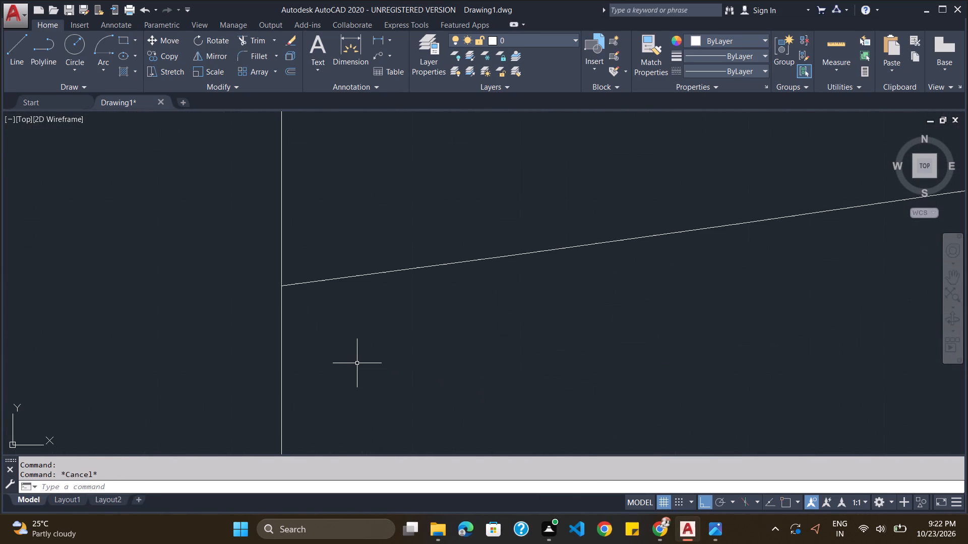
scroll(357, 363, down, 13)
scroll(443, 313, down, 3)
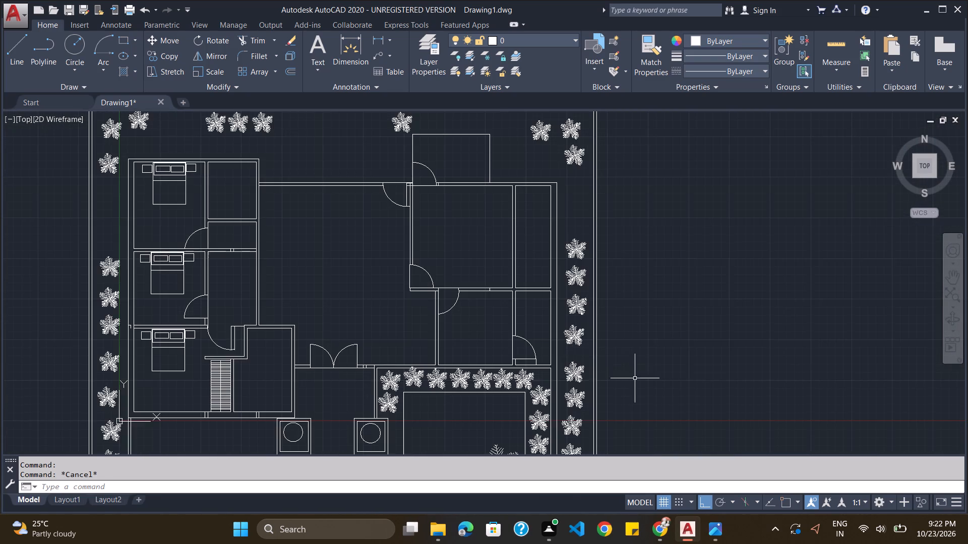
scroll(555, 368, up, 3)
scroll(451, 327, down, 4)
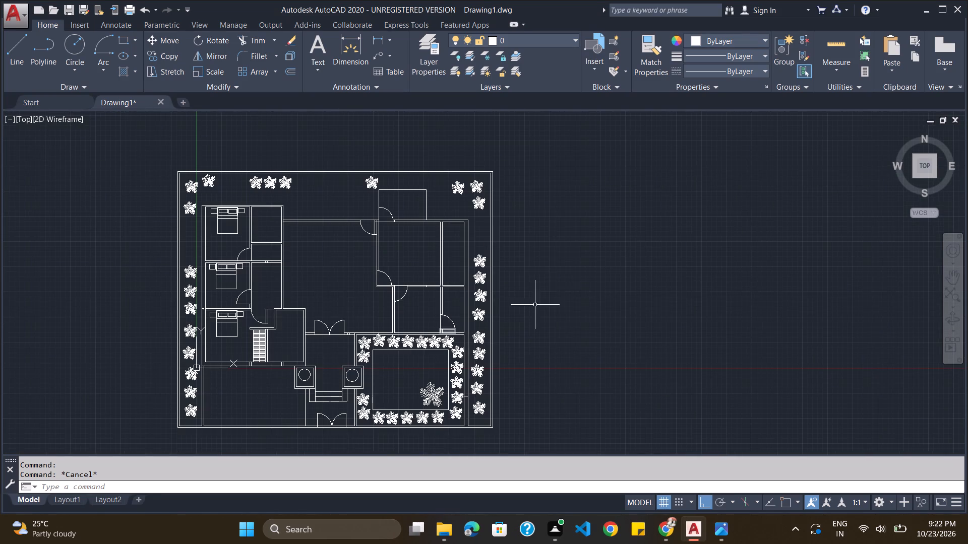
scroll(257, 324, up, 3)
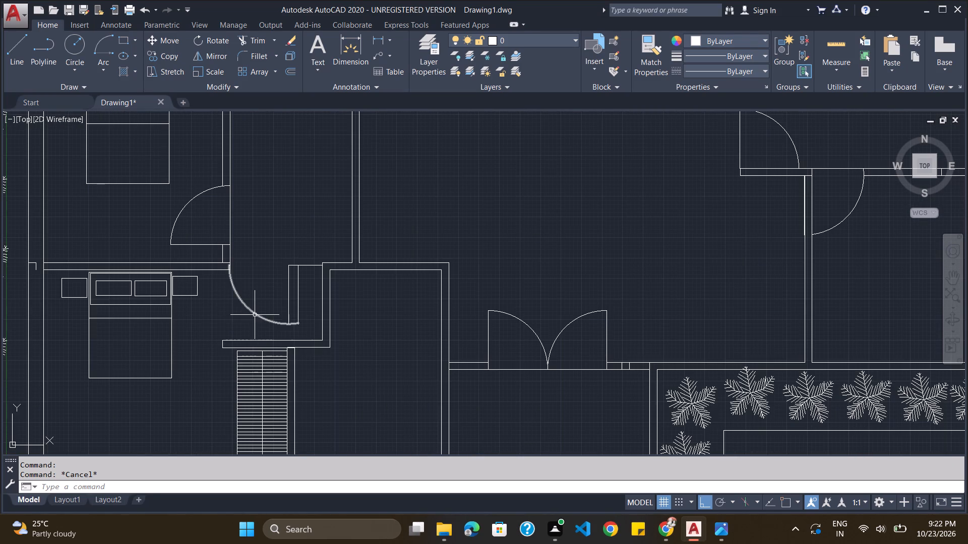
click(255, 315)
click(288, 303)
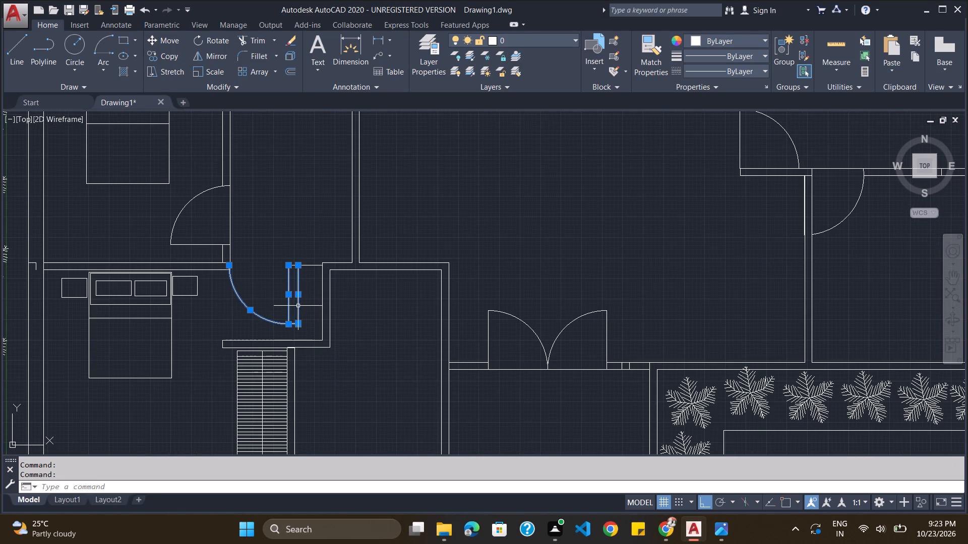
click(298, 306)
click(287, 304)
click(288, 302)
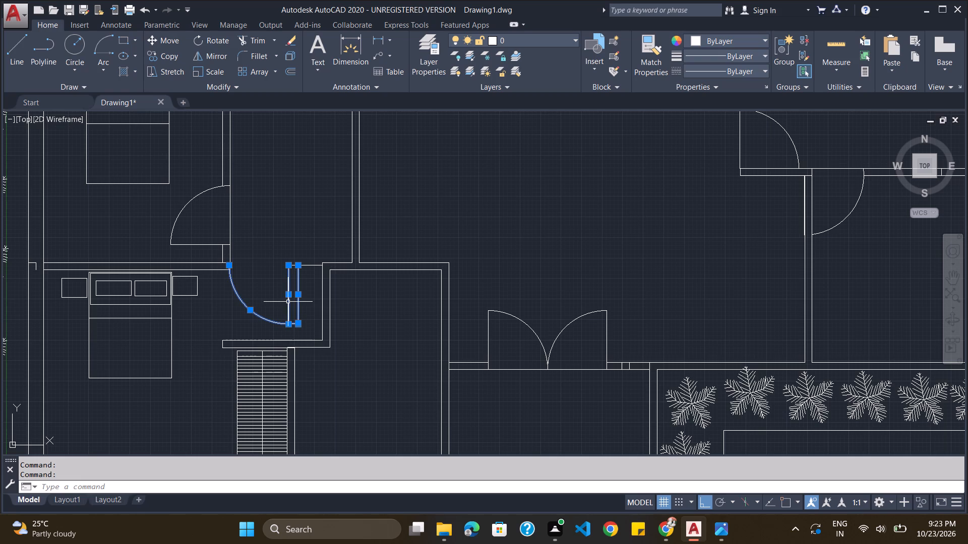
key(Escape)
Copy the swing arc and leaf of the door north of the staircase into the small room east of the northernmost bedroom.
click(299, 307)
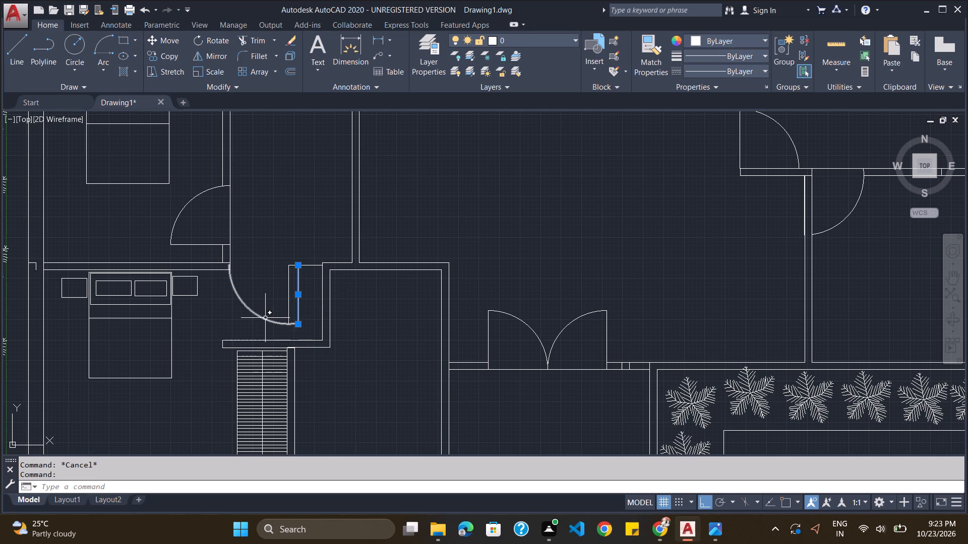
click(262, 319)
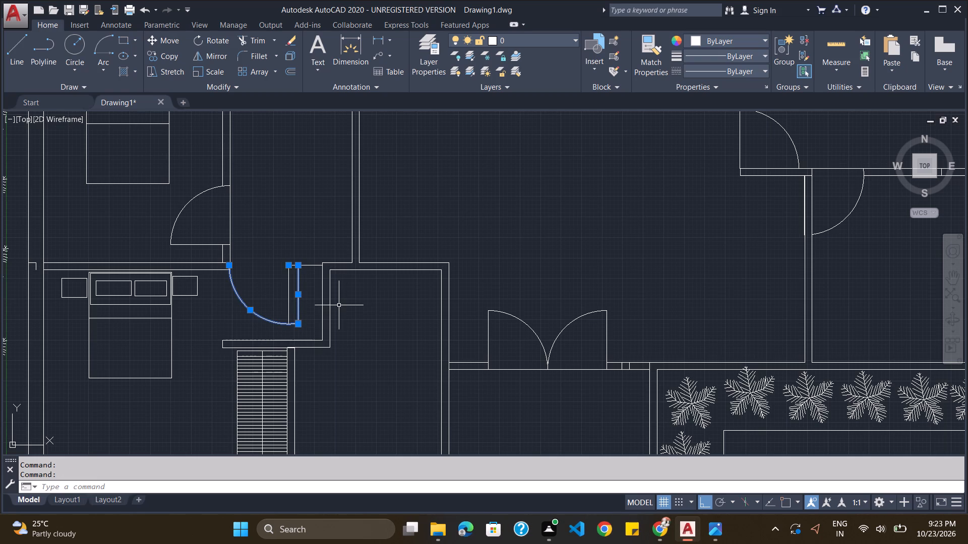
key(ctrl+c)
scroll(230, 298, down, 3)
scroll(237, 172, up, 2)
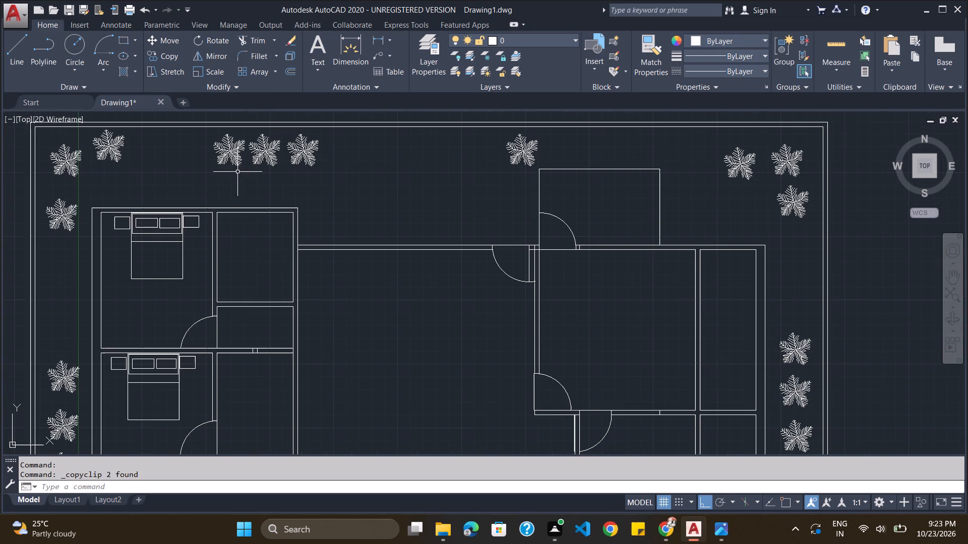
key(ctrl+v)
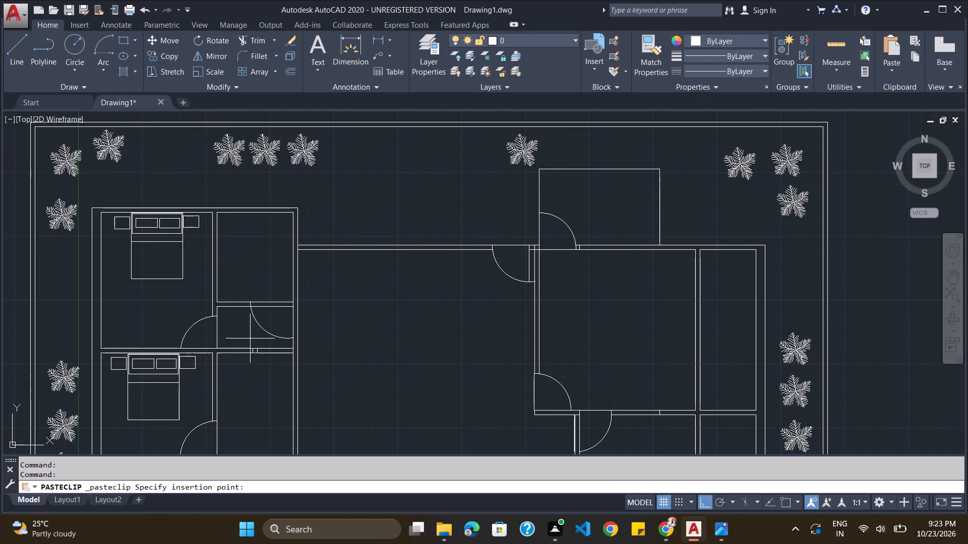
click(250, 338)
Trim the wall lines across the pasted door's opening, between the two small rooms east of the northernmost bedroom.
scroll(254, 344, down, 2)
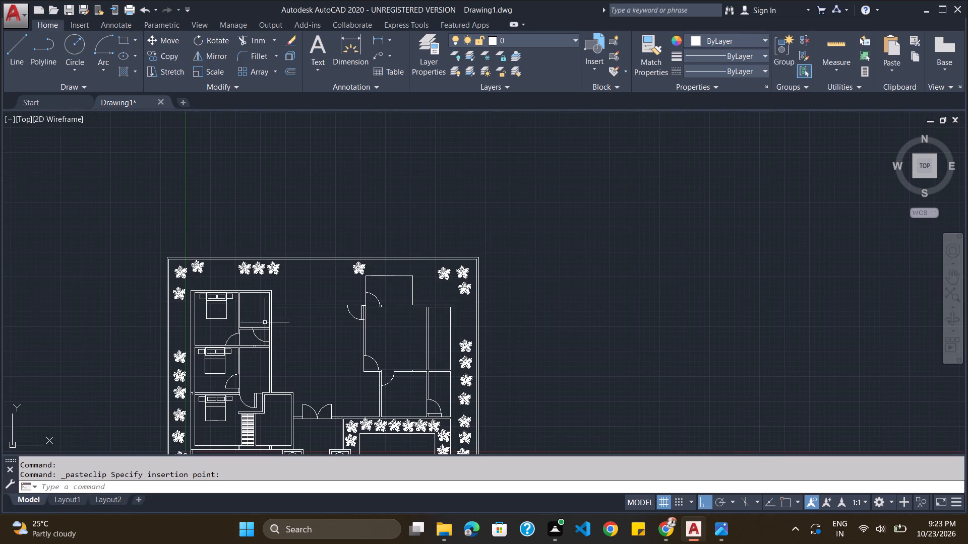
scroll(261, 319, up, 5)
text(TRIM)
key(Return)
key(Return)
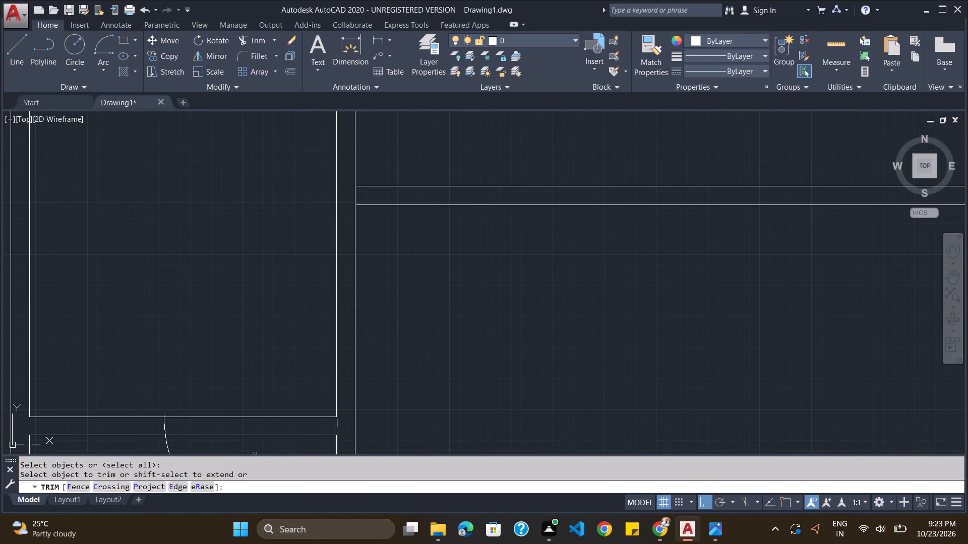
click(253, 436)
scroll(254, 434, down, 6)
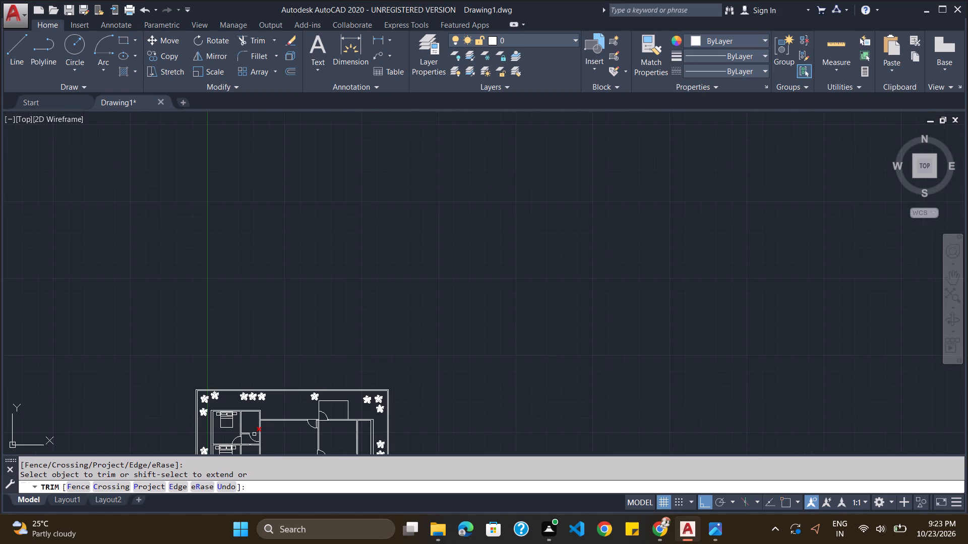
click(256, 433)
Look over the whole floor plan, including the front entrance and garden area.
scroll(256, 433, down, 7)
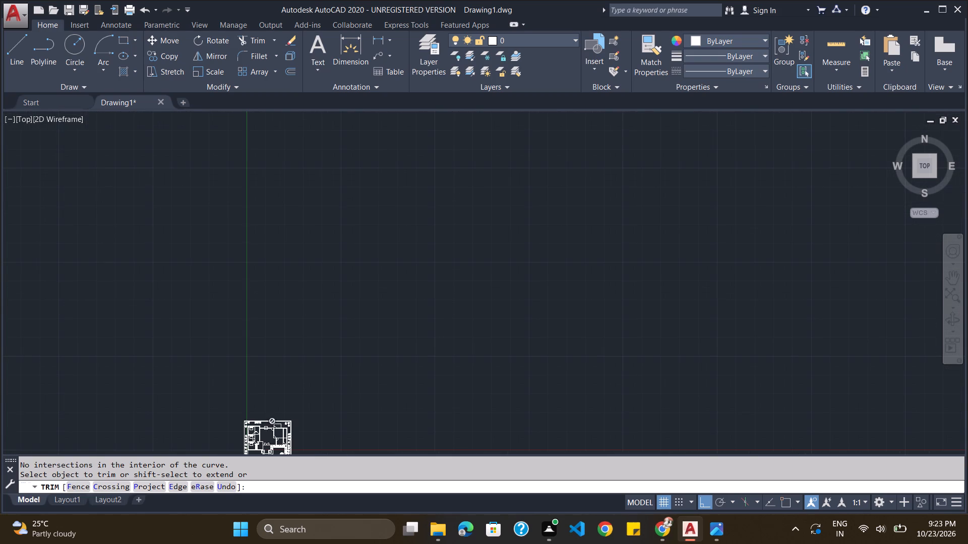
scroll(266, 461, up, 8)
scroll(270, 447, down, 6)
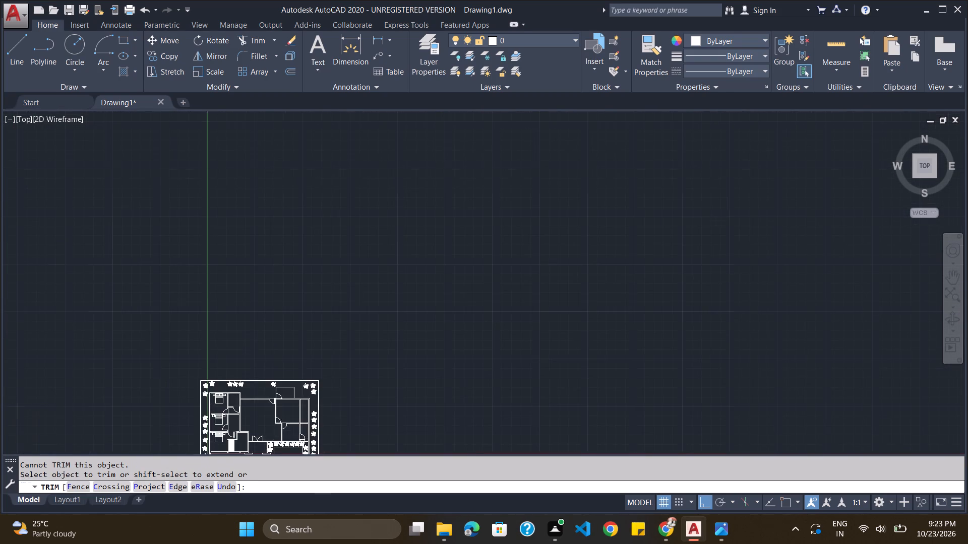
scroll(280, 421, down, 3)
scroll(269, 439, up, 5)
scroll(269, 439, down, 1)
scroll(272, 426, up, 3)
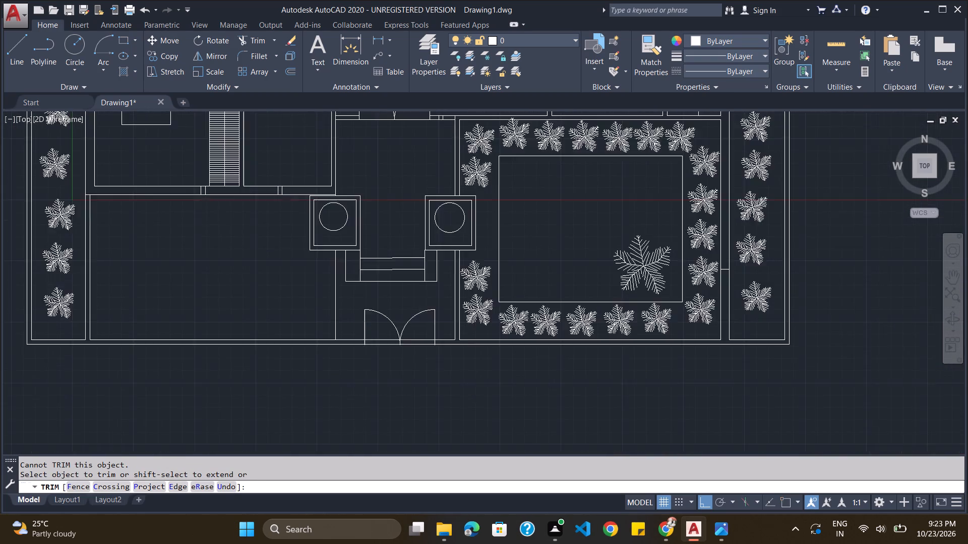
scroll(272, 426, down, 2)
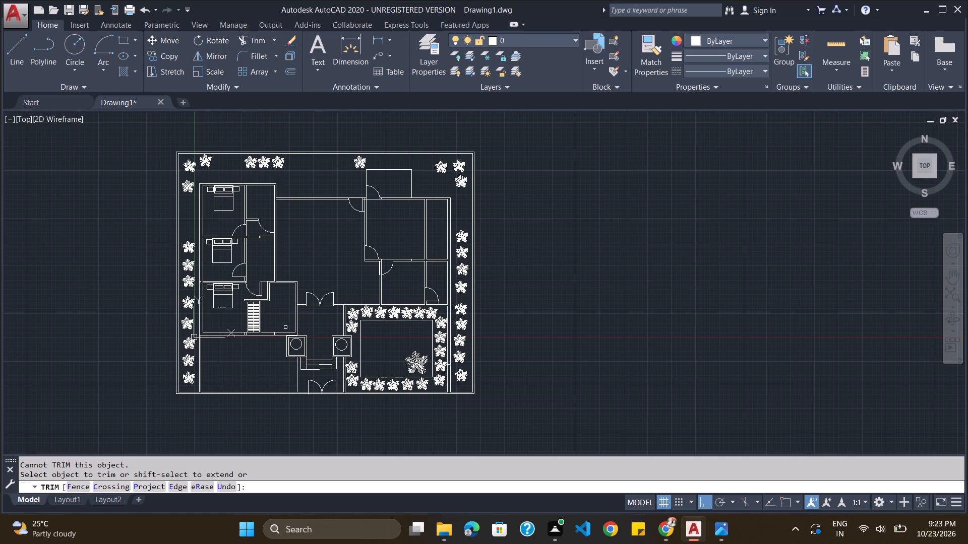
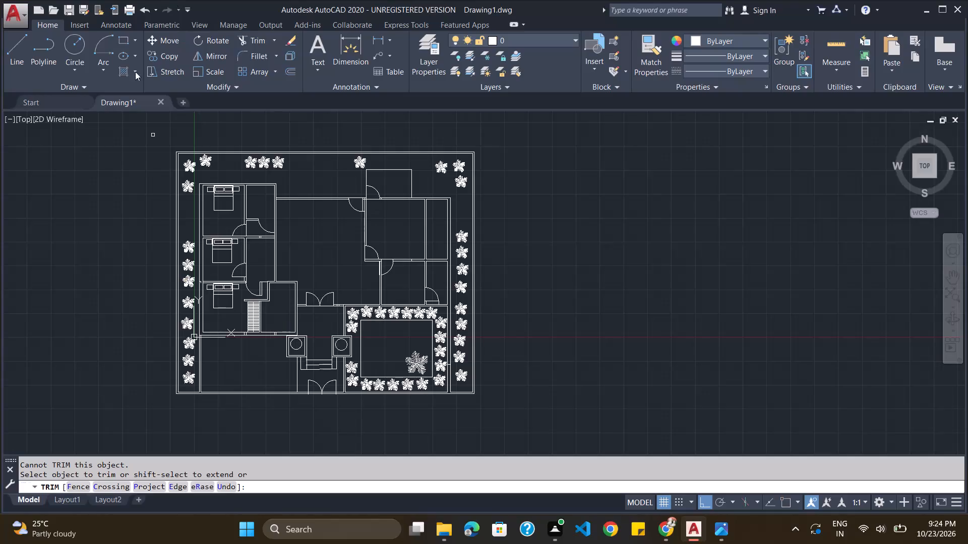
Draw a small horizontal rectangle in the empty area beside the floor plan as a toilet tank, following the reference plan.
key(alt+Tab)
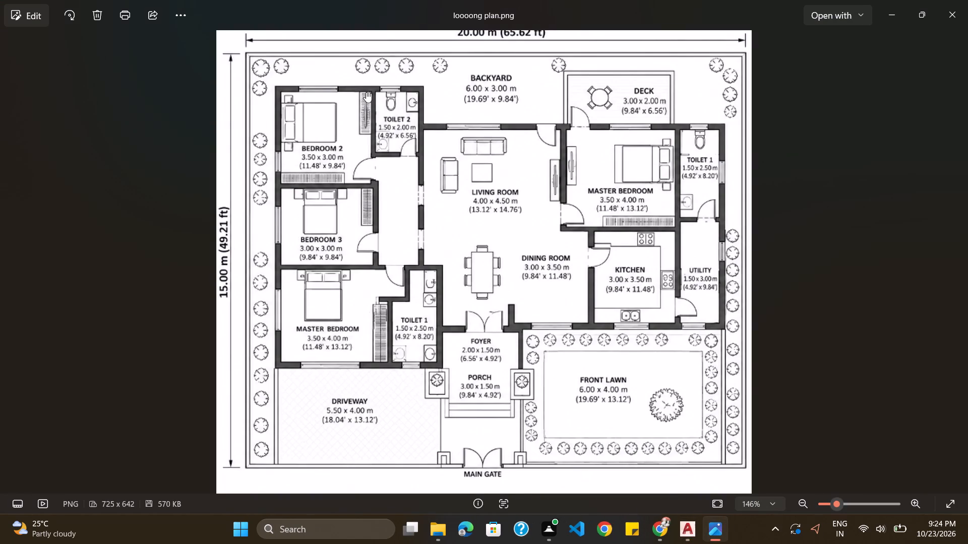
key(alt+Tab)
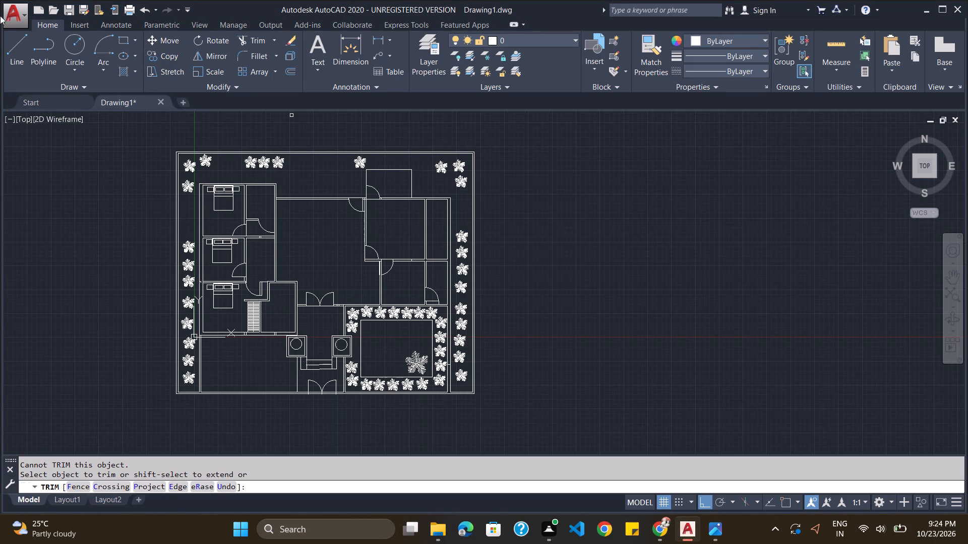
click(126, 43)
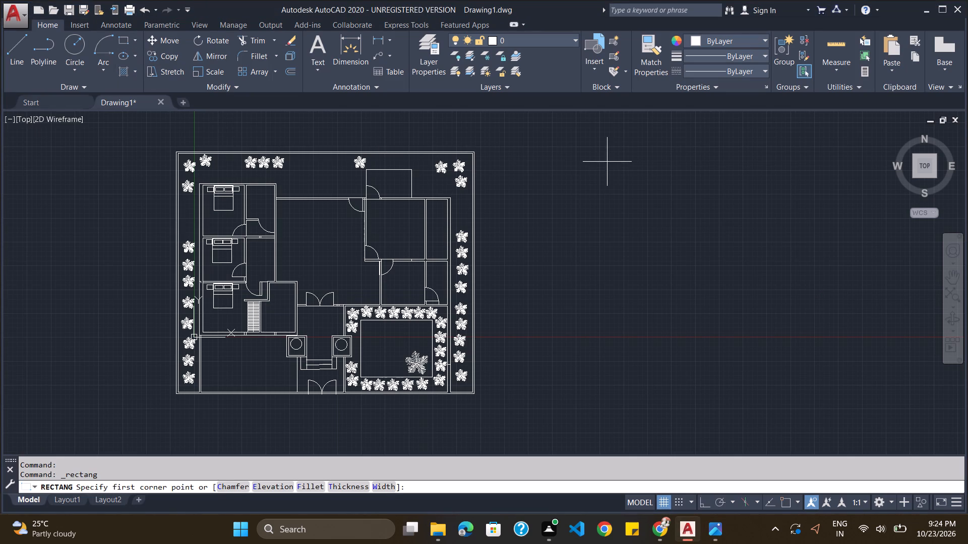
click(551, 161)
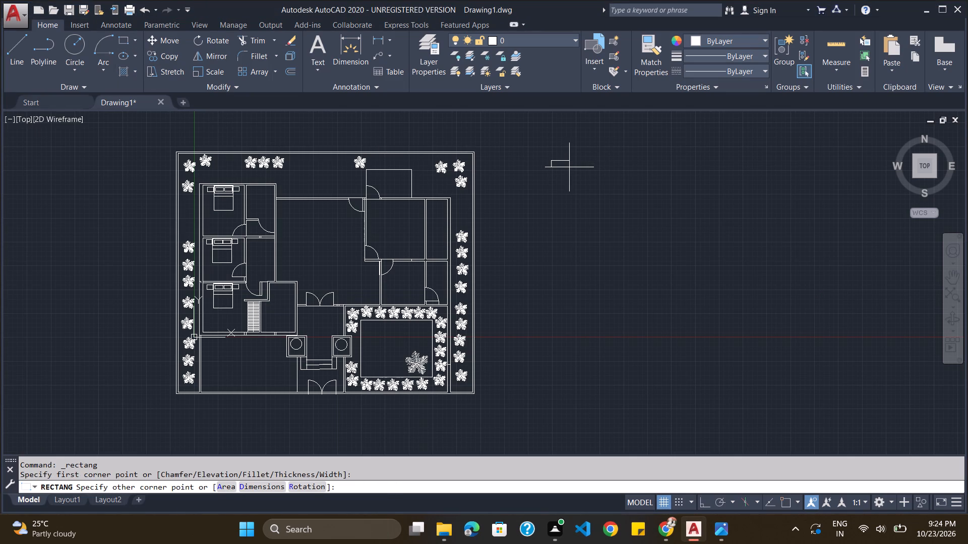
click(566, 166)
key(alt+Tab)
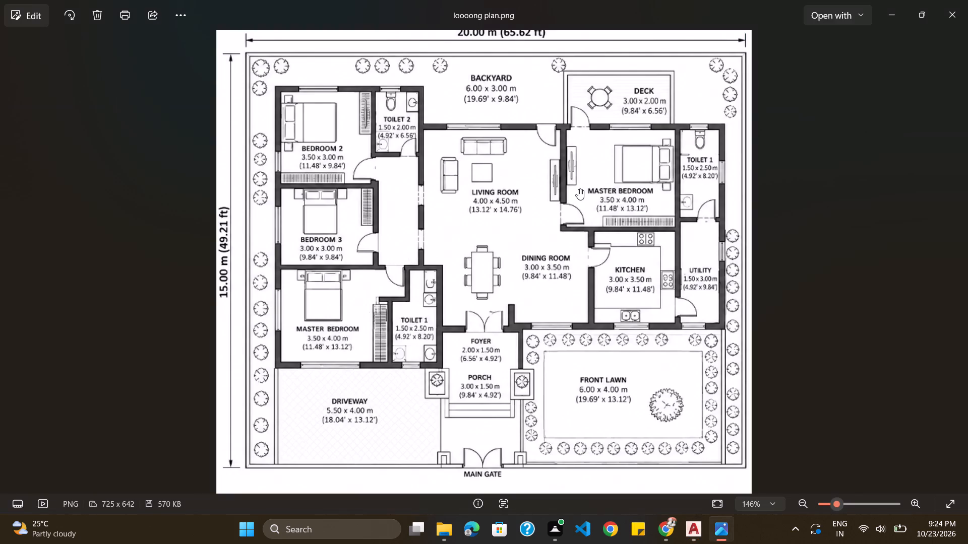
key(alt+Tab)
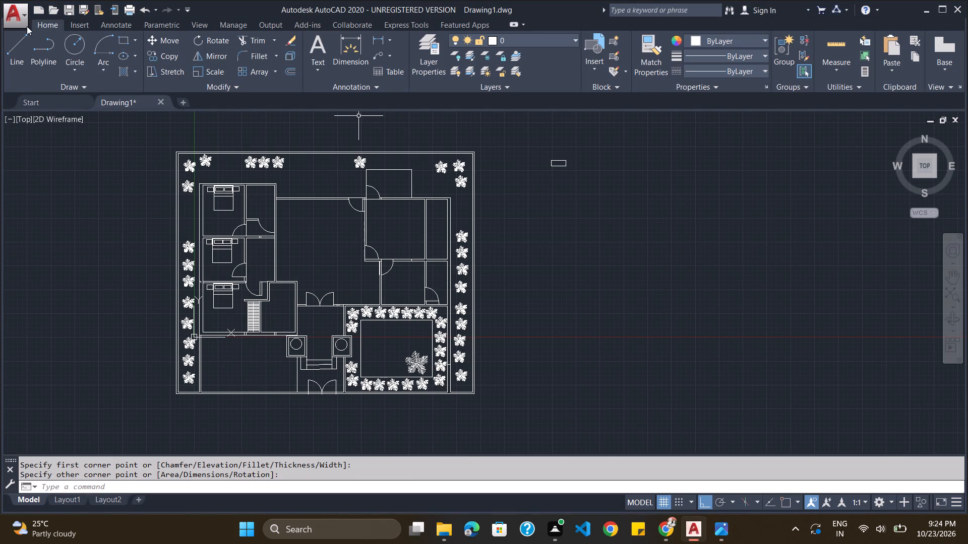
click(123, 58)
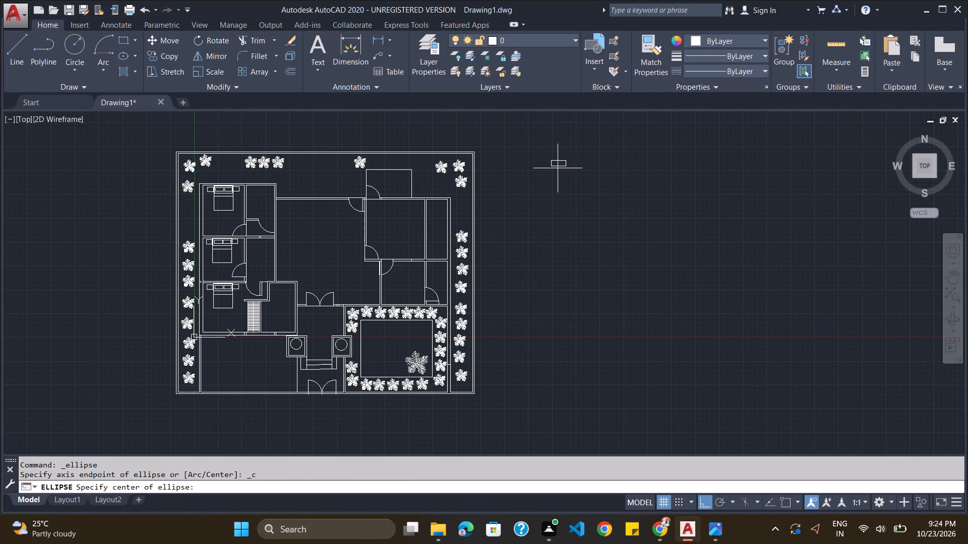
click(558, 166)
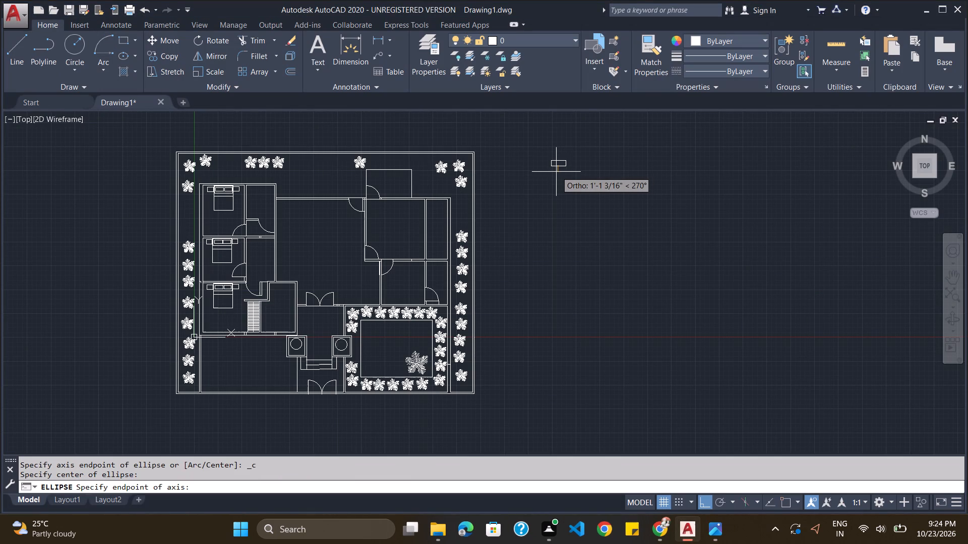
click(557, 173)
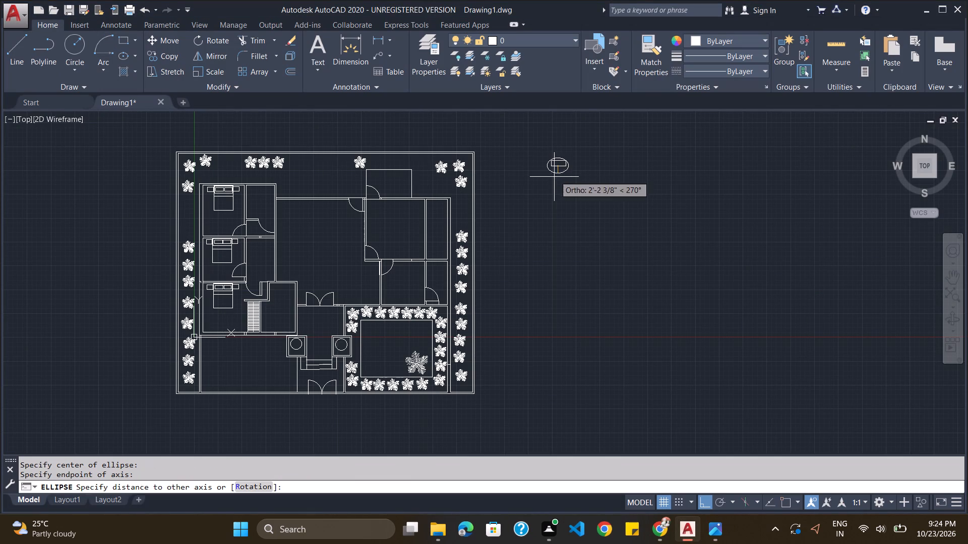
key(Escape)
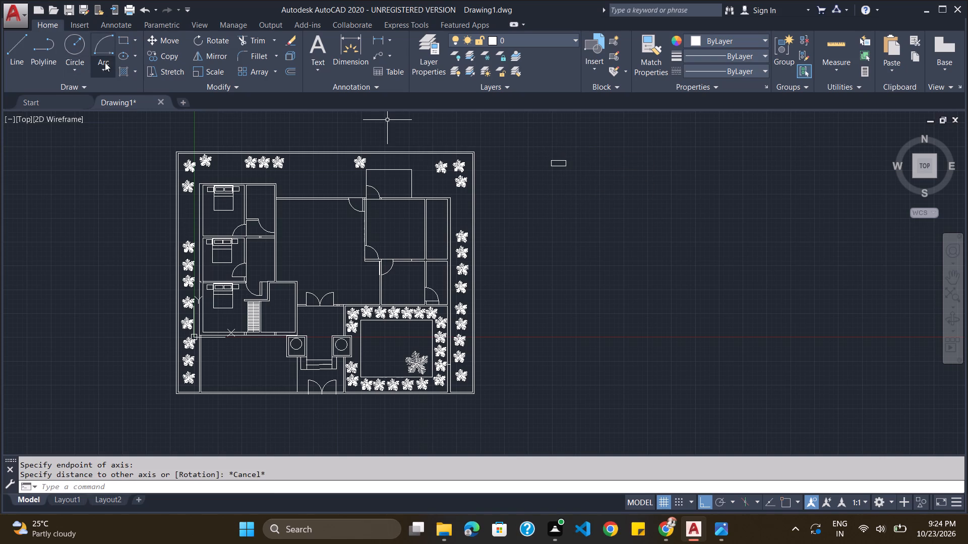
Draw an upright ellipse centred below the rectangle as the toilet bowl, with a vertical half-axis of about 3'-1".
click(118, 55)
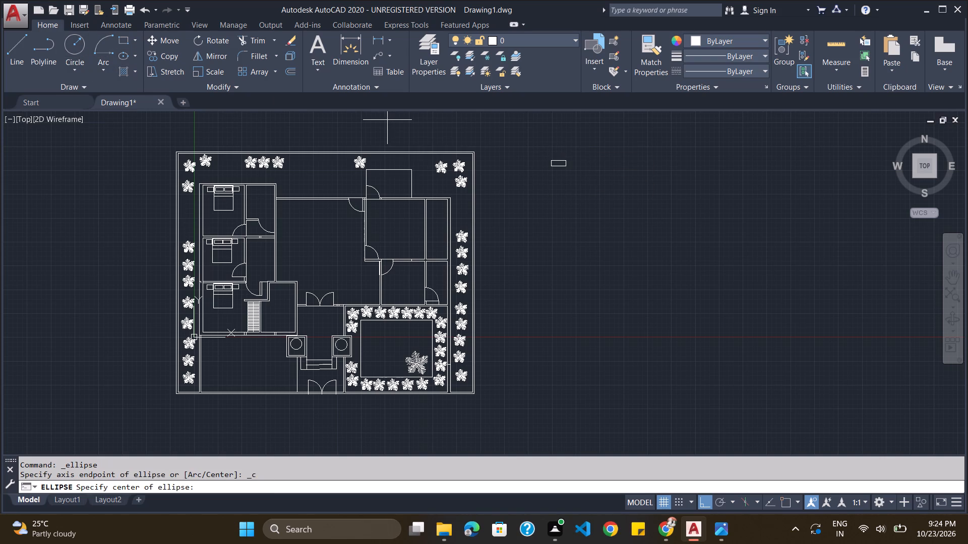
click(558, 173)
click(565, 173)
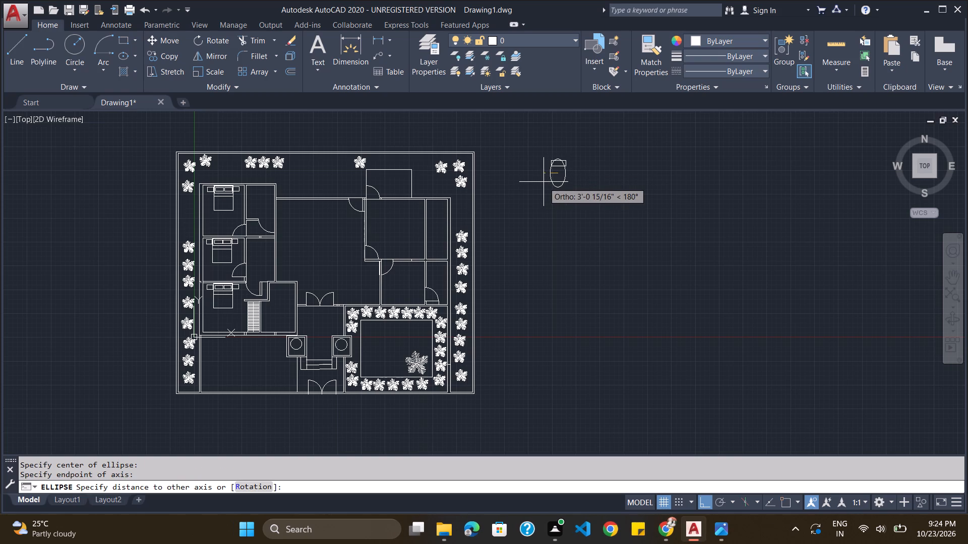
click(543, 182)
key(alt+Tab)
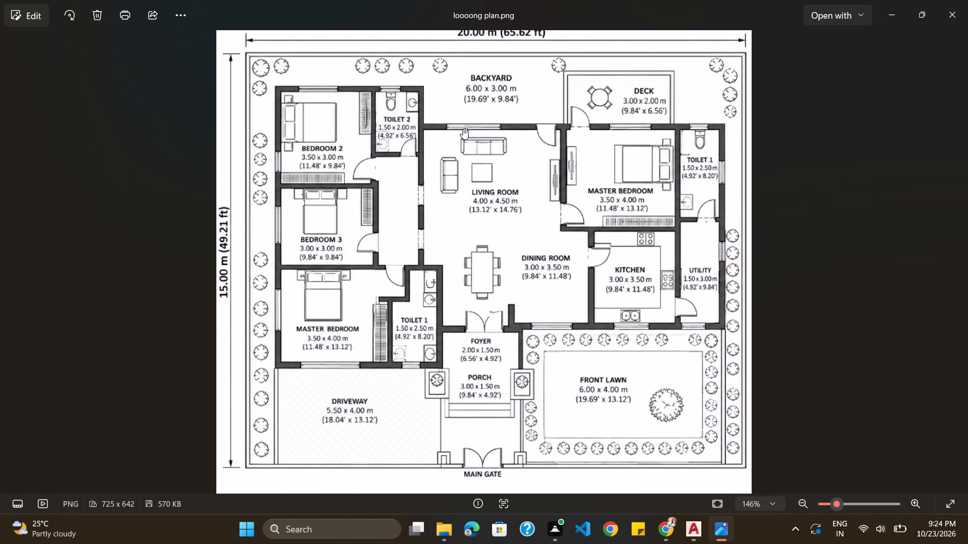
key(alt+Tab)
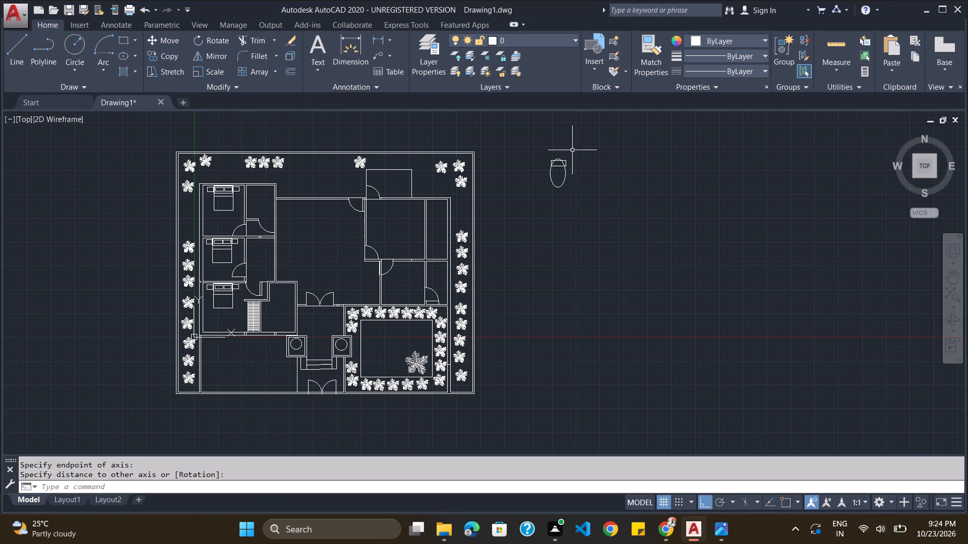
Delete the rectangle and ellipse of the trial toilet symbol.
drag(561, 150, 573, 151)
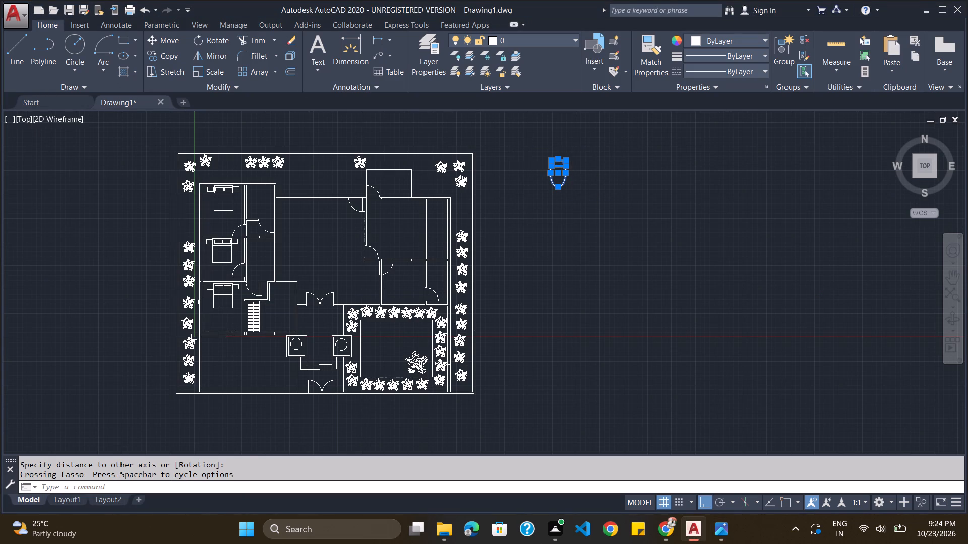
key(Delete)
Draw a toilet bowl ellipse beside the plan, with half-axes of about 2'-2" horizontally and 1'-5" vertically.
click(122, 56)
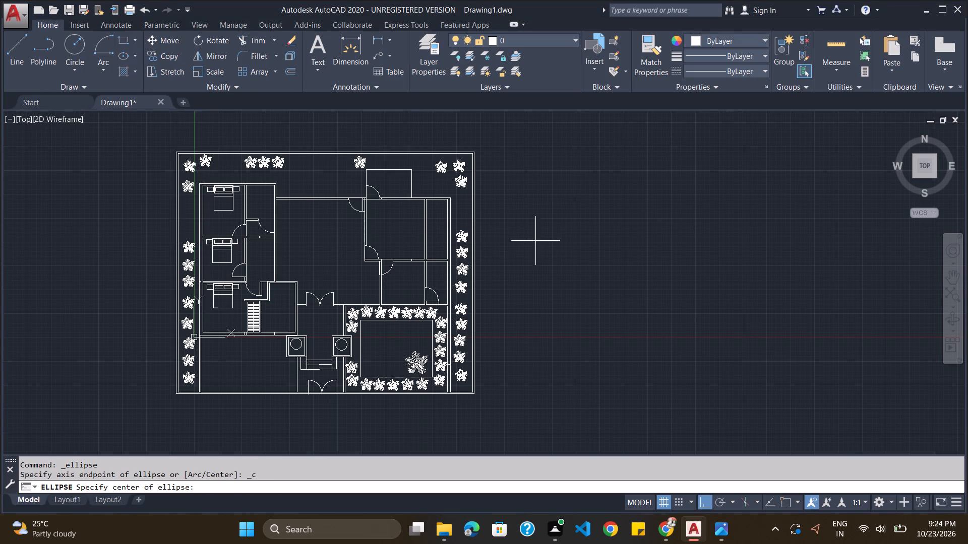
click(544, 209)
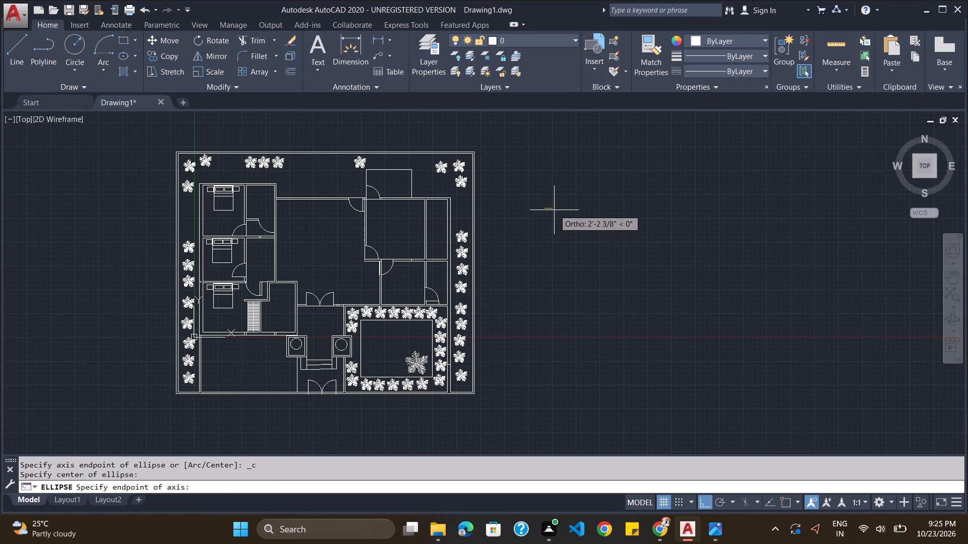
click(554, 210)
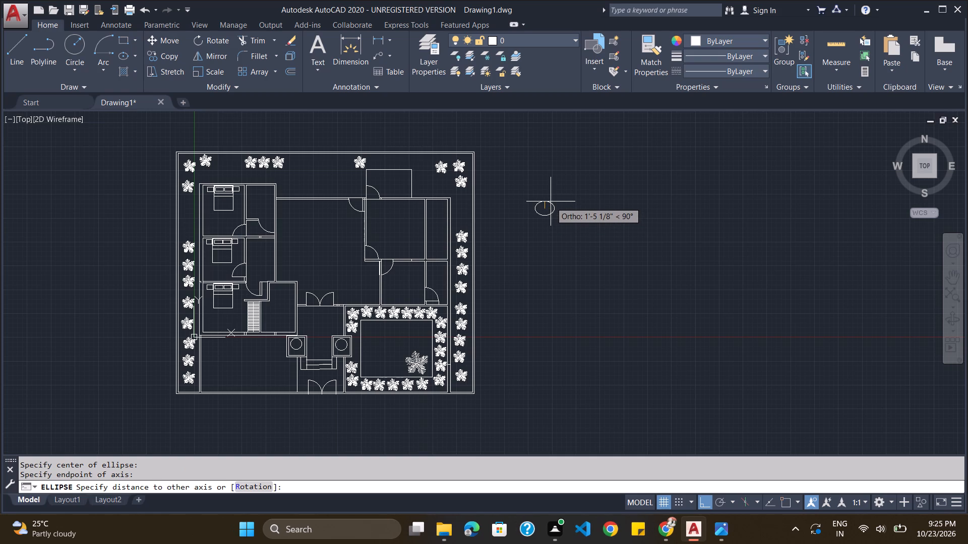
click(551, 201)
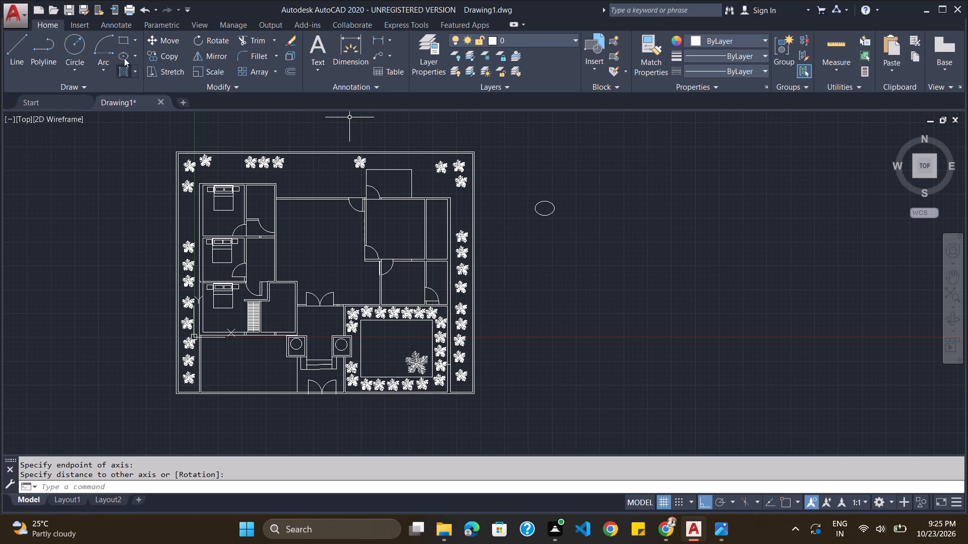
Draw lines from the ellipse's upper and lower edges forming a toilet body about 3'-0" wide with a narrow tank at its far end.
click(124, 41)
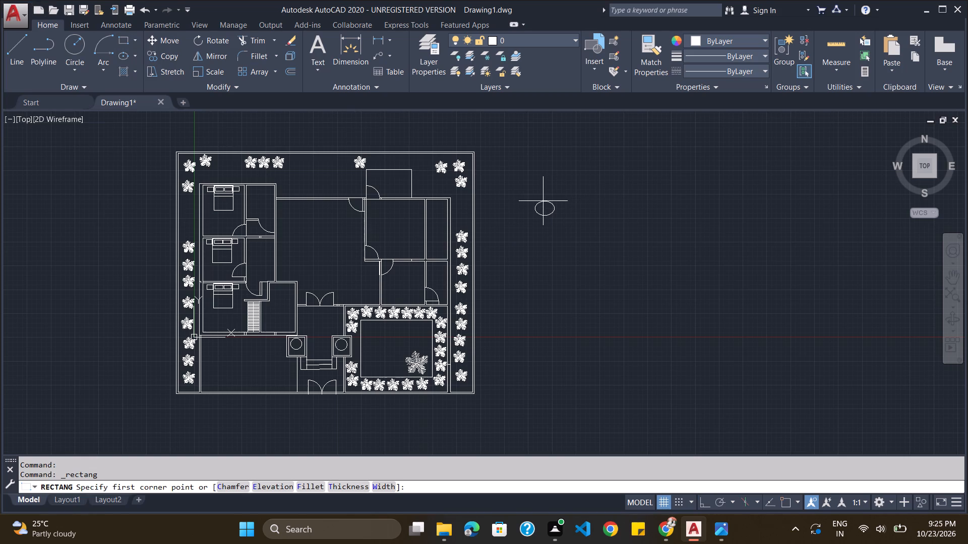
scroll(556, 242, up, 2)
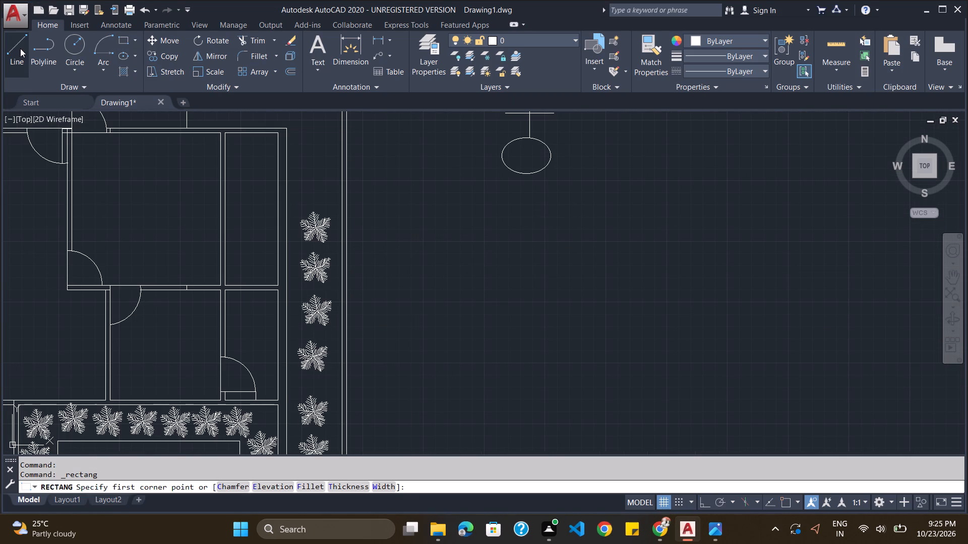
click(20, 55)
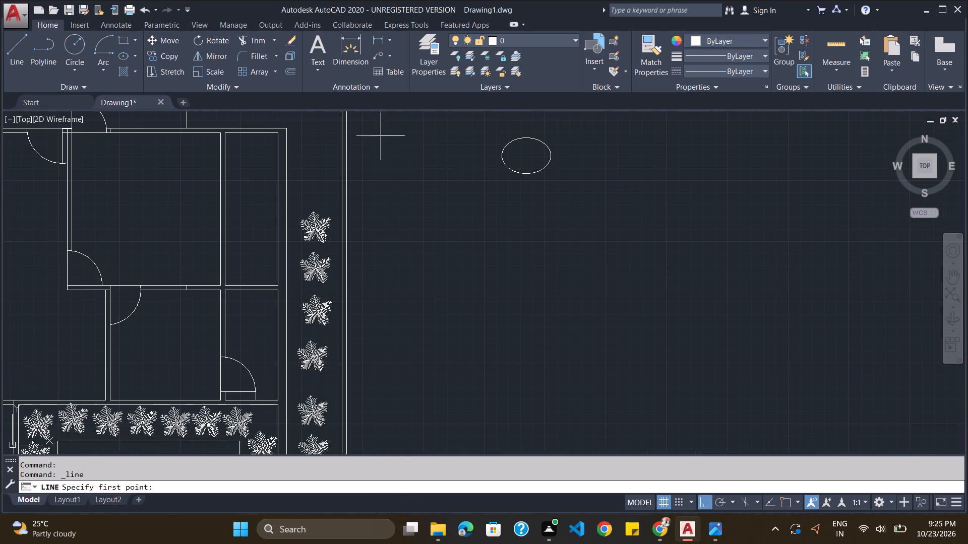
click(536, 140)
click(573, 147)
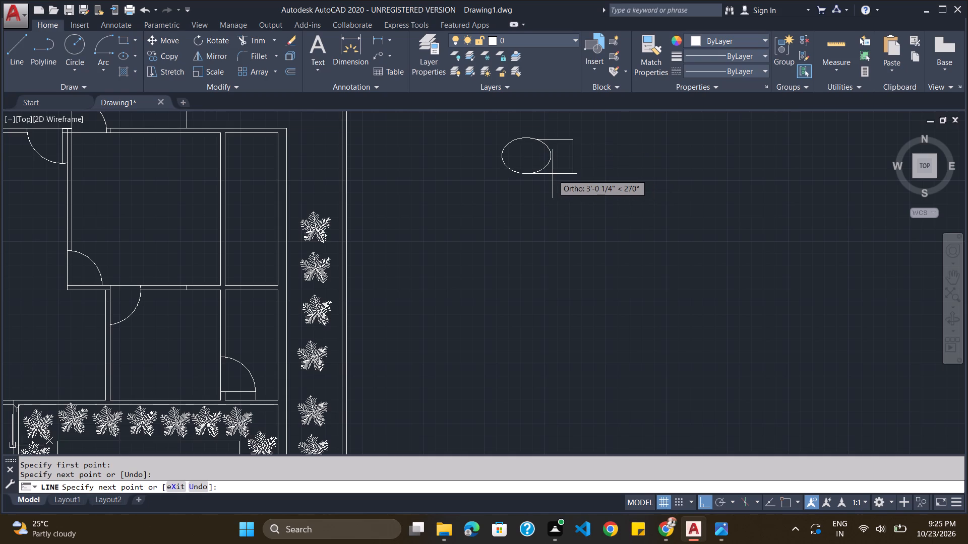
click(553, 174)
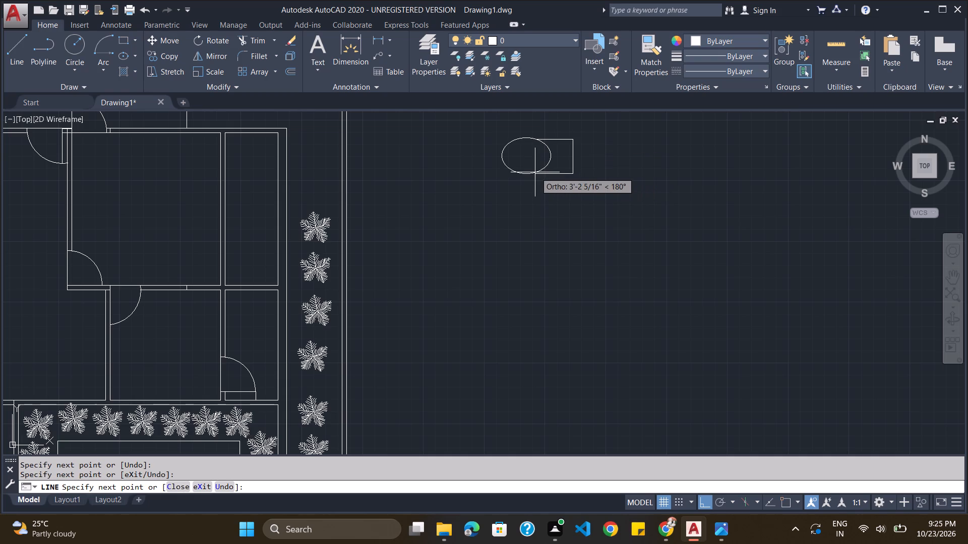
click(535, 172)
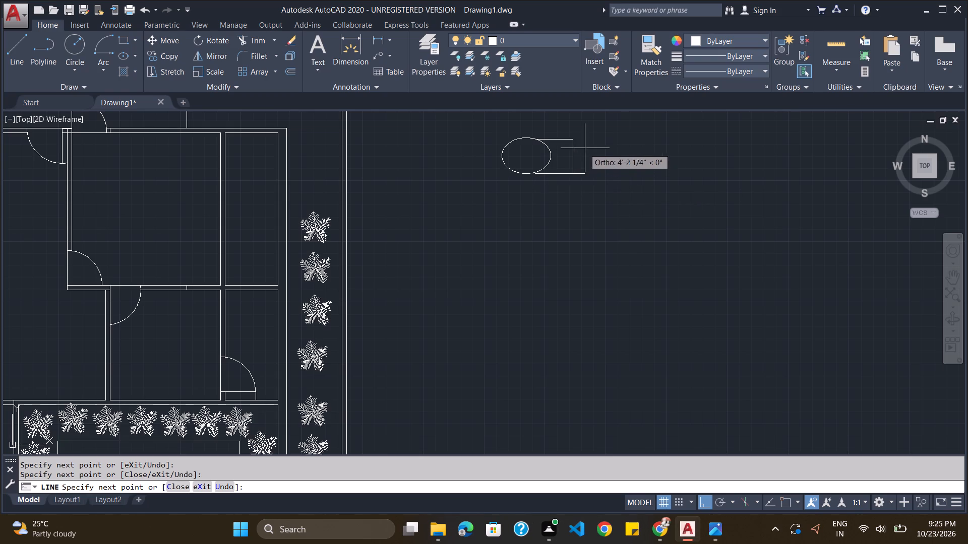
click(583, 149)
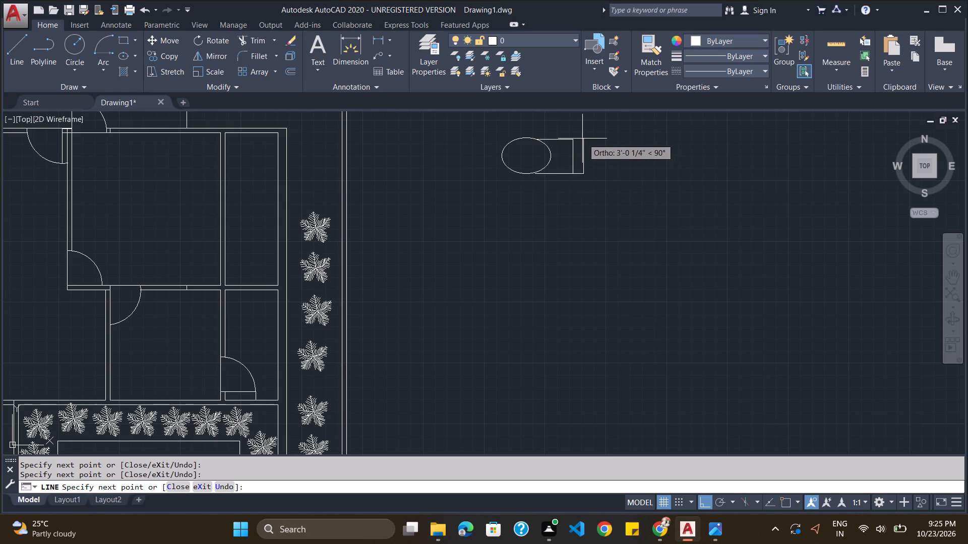
click(582, 140)
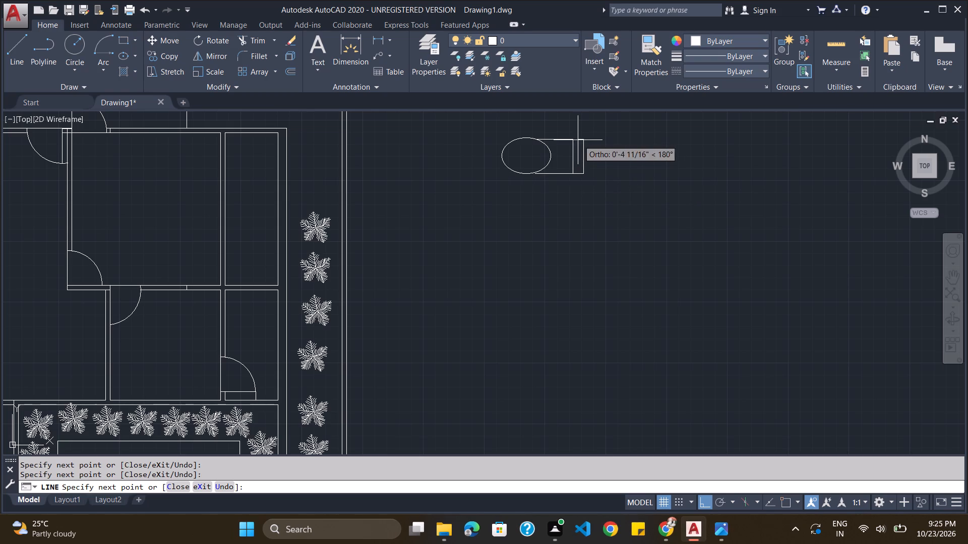
click(572, 140)
key(Escape)
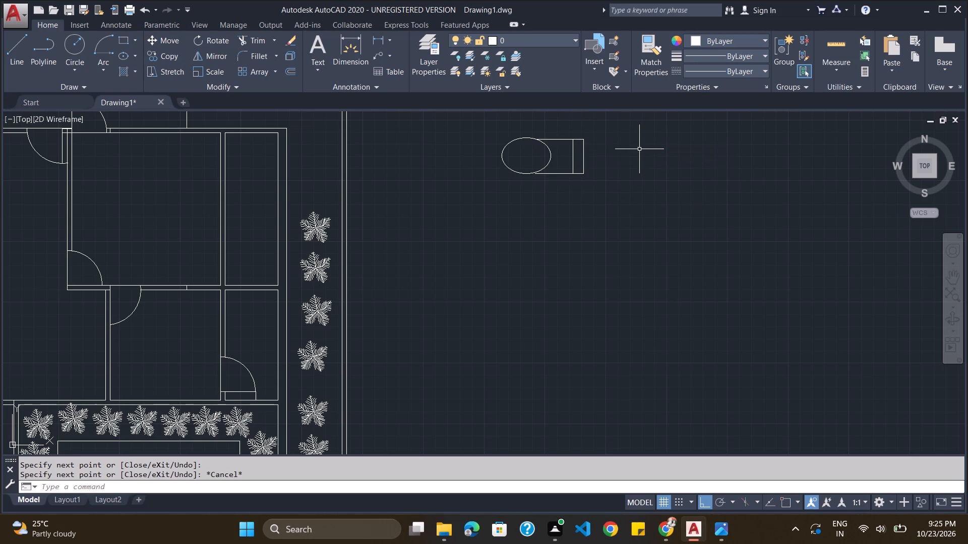
Rotate the whole toilet symbol 90° about the outer end of its bowl ellipse so the tank points upward.
drag(582, 133, 589, 126)
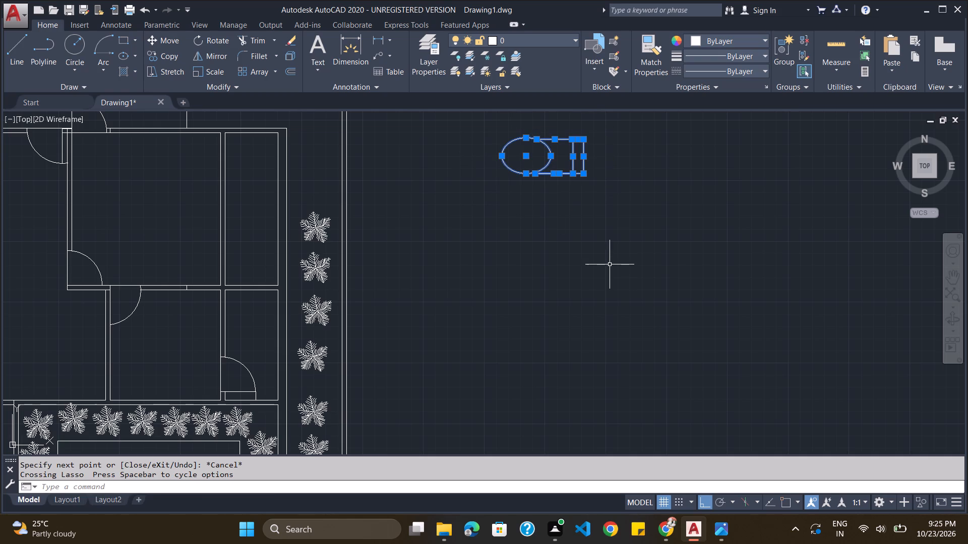
key(r)
key(o)
key(Return)
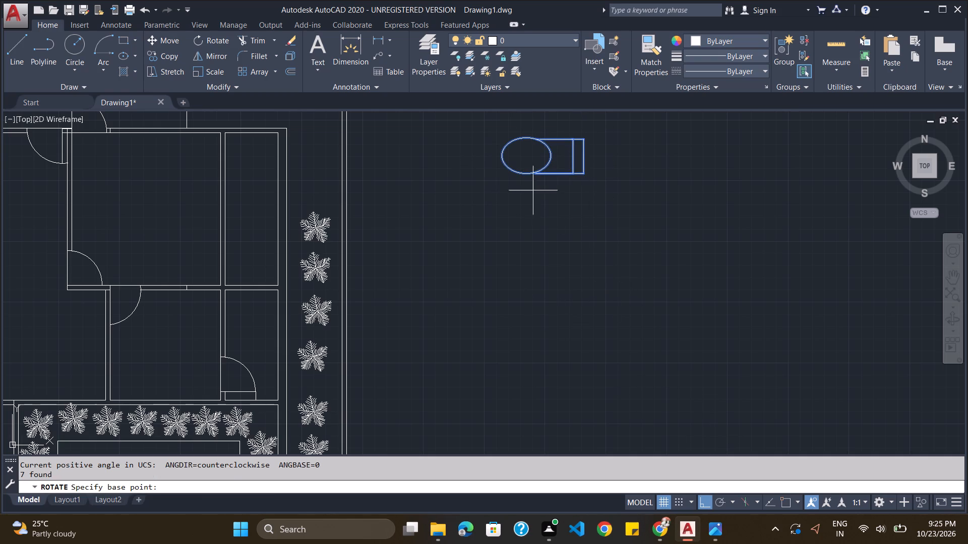
click(501, 157)
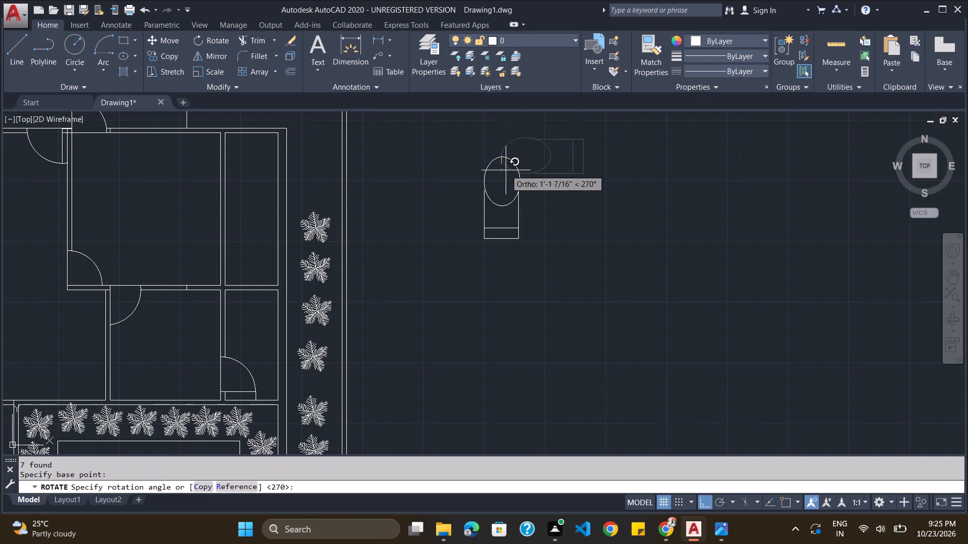
click(503, 121)
Copy the toilet symbol and paste it into the Toilet 2 room beside Bedroom 2, with its tank toward the outer wall.
scroll(515, 197, down, 3)
drag(516, 153, 524, 157)
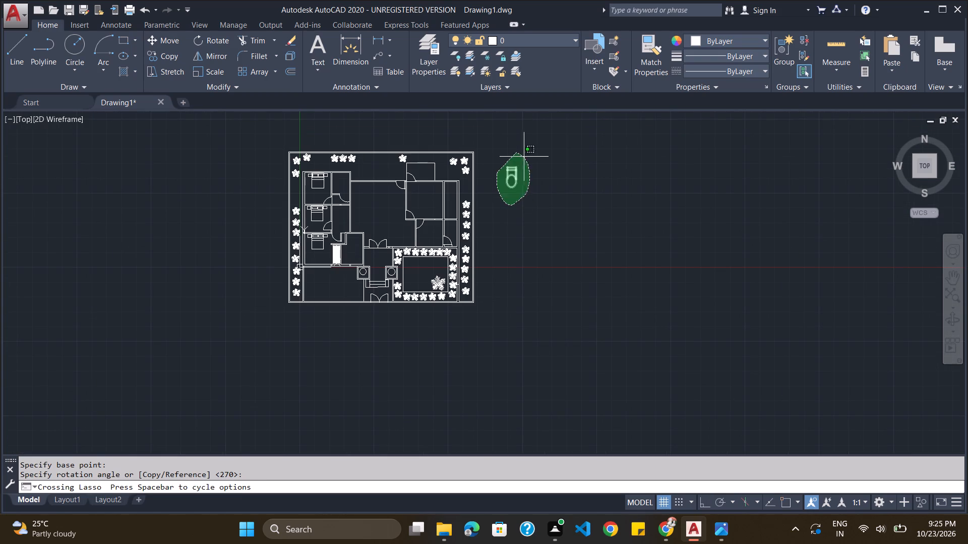
drag(524, 157, 522, 154)
key(ctrl+c)
key(ctrl+v)
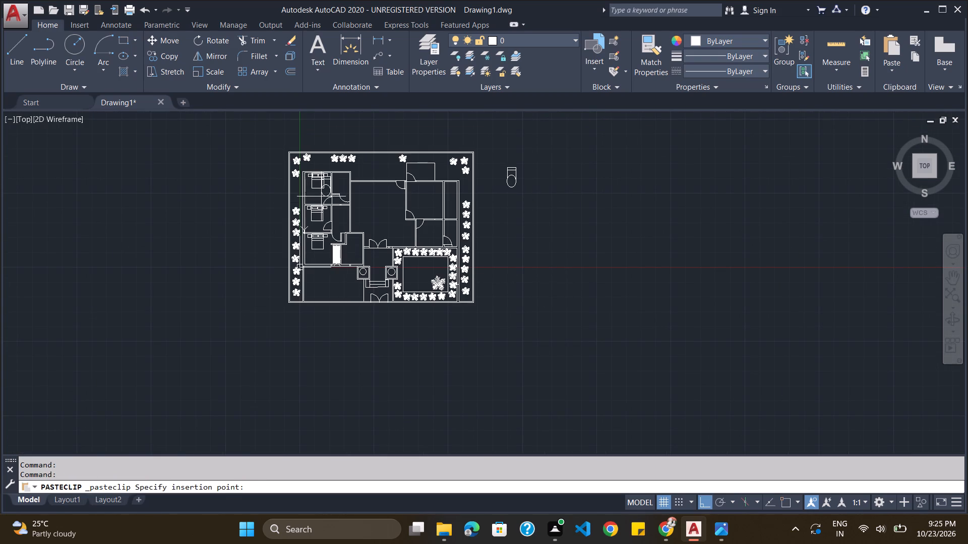
scroll(328, 196, up, 3)
scroll(349, 197, down, 3)
scroll(349, 200, up, 2)
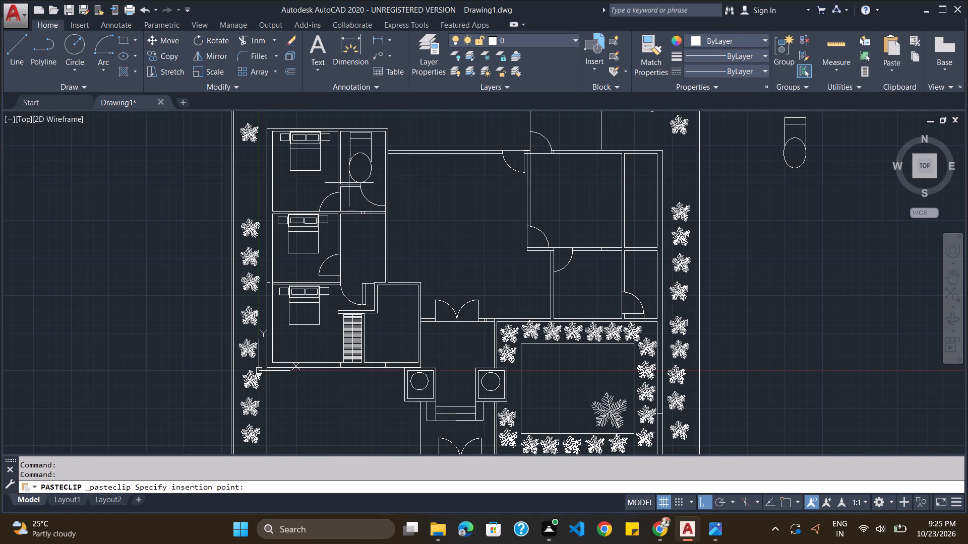
click(349, 183)
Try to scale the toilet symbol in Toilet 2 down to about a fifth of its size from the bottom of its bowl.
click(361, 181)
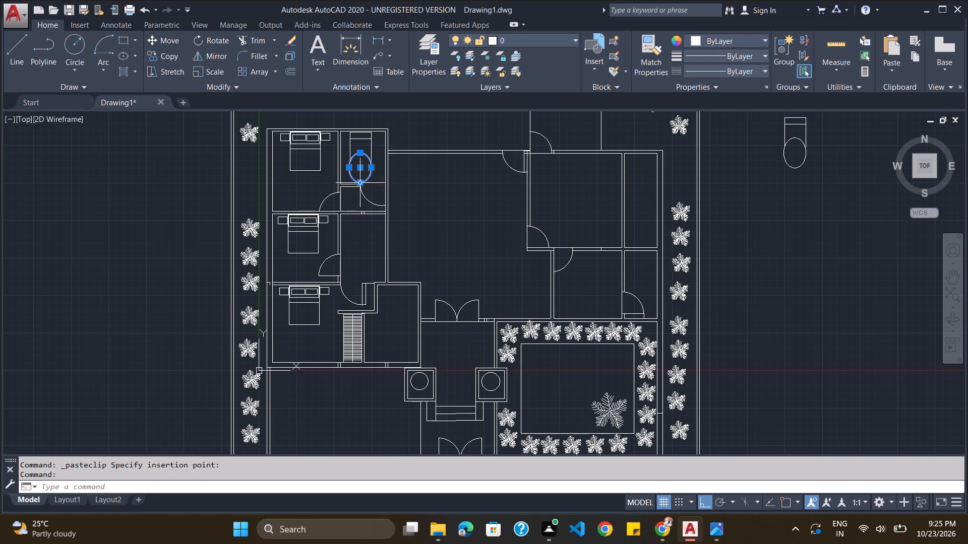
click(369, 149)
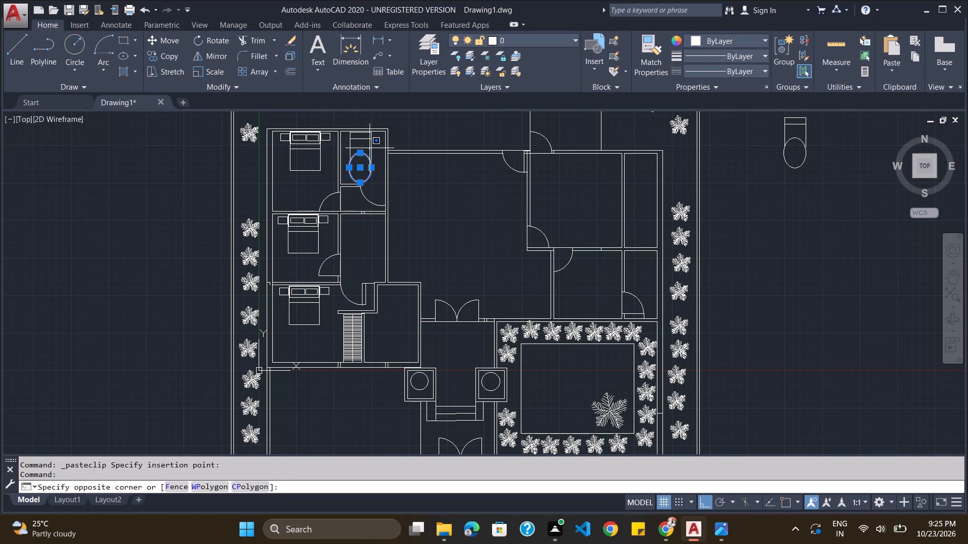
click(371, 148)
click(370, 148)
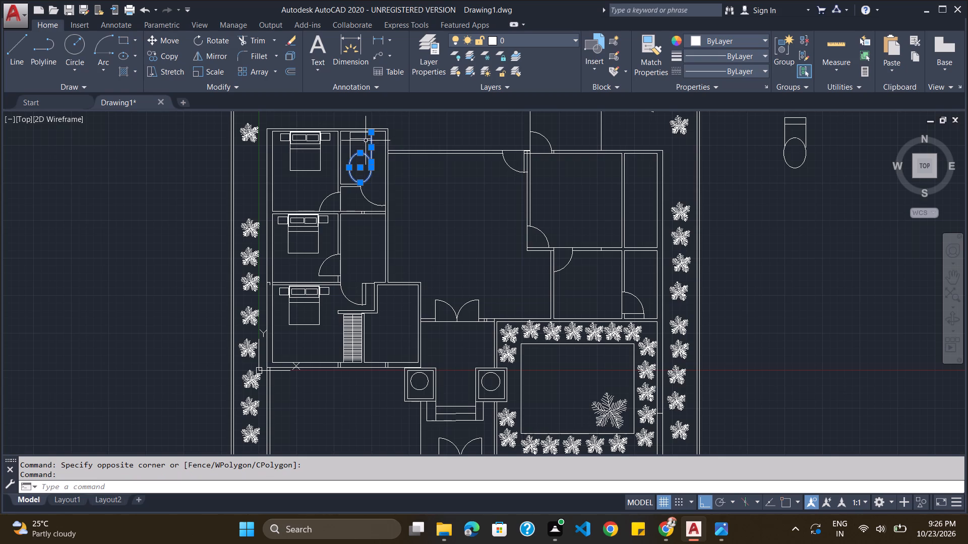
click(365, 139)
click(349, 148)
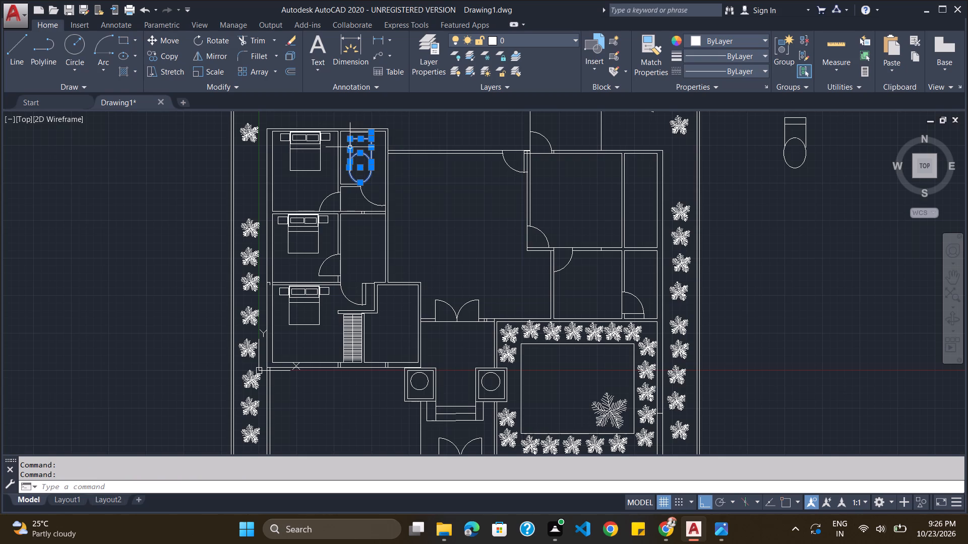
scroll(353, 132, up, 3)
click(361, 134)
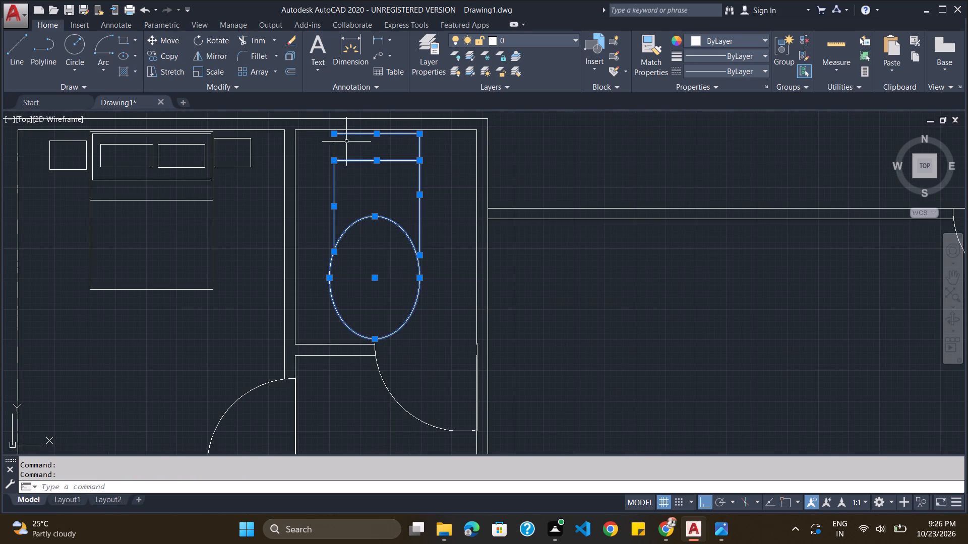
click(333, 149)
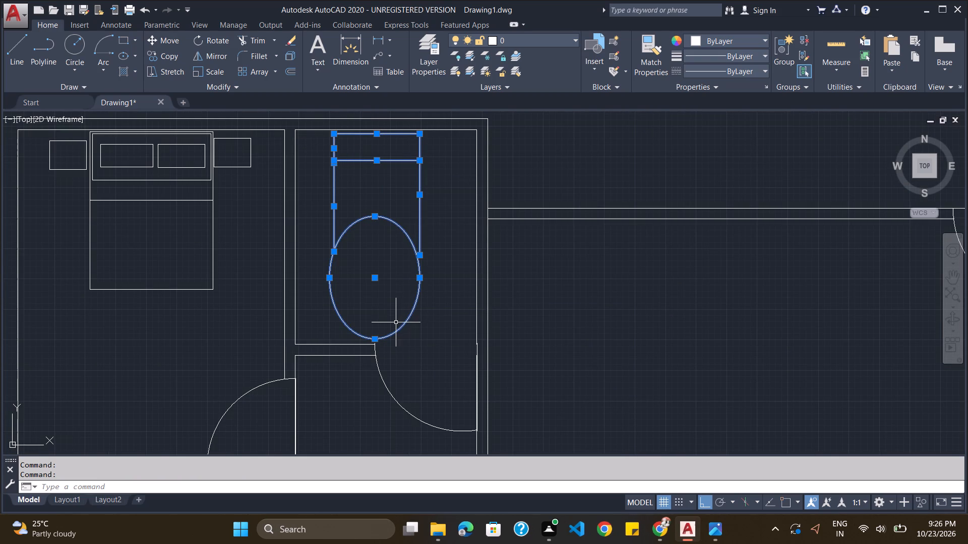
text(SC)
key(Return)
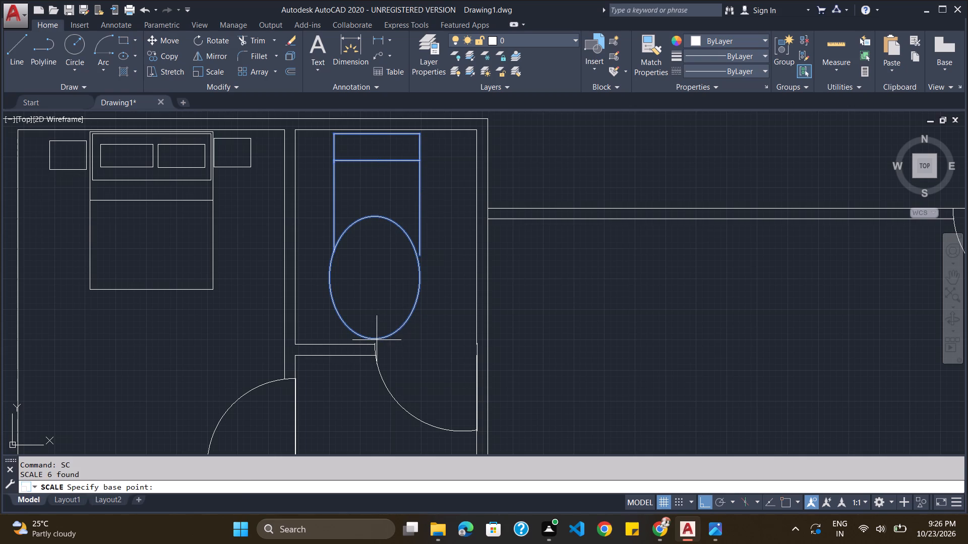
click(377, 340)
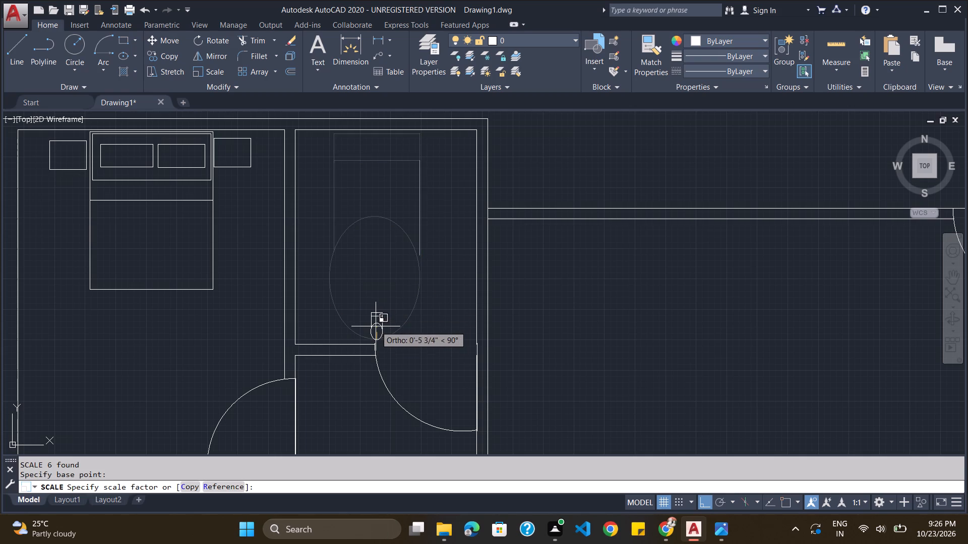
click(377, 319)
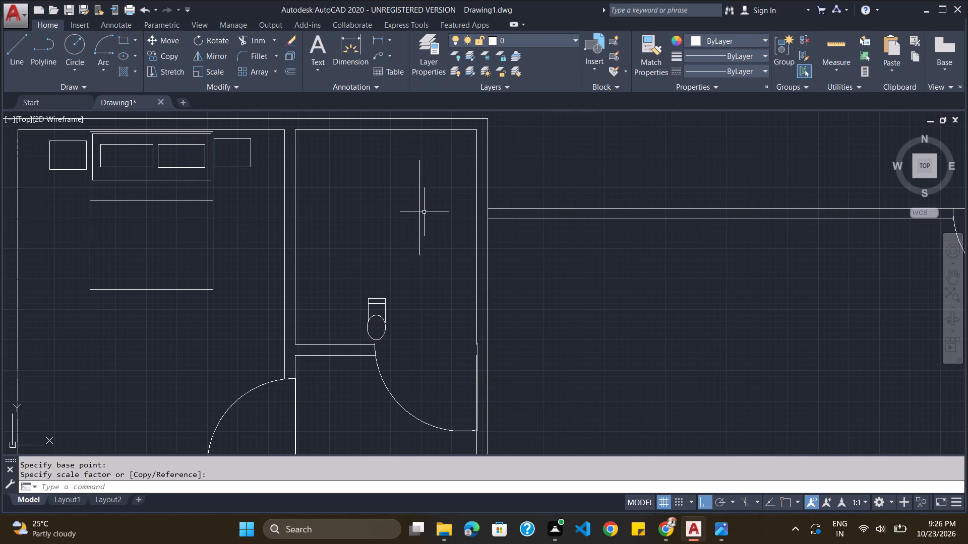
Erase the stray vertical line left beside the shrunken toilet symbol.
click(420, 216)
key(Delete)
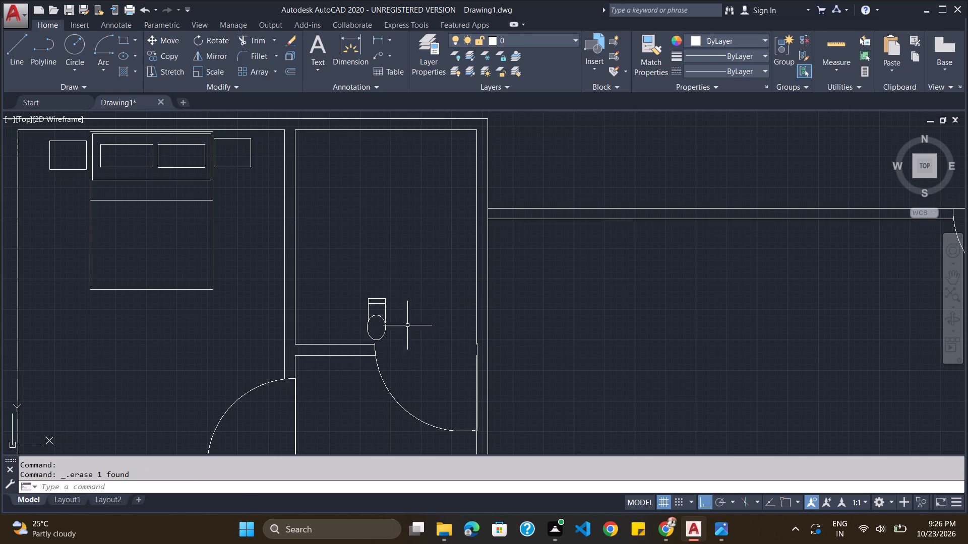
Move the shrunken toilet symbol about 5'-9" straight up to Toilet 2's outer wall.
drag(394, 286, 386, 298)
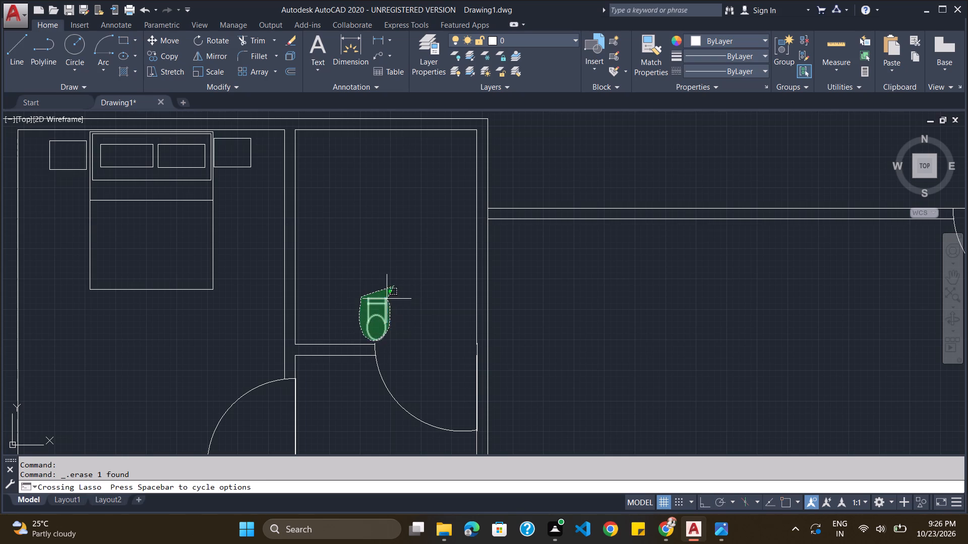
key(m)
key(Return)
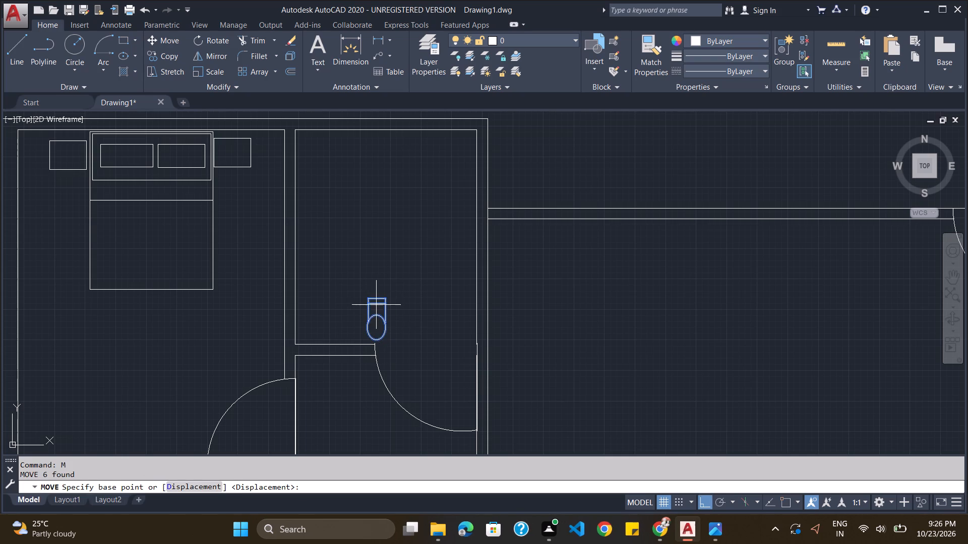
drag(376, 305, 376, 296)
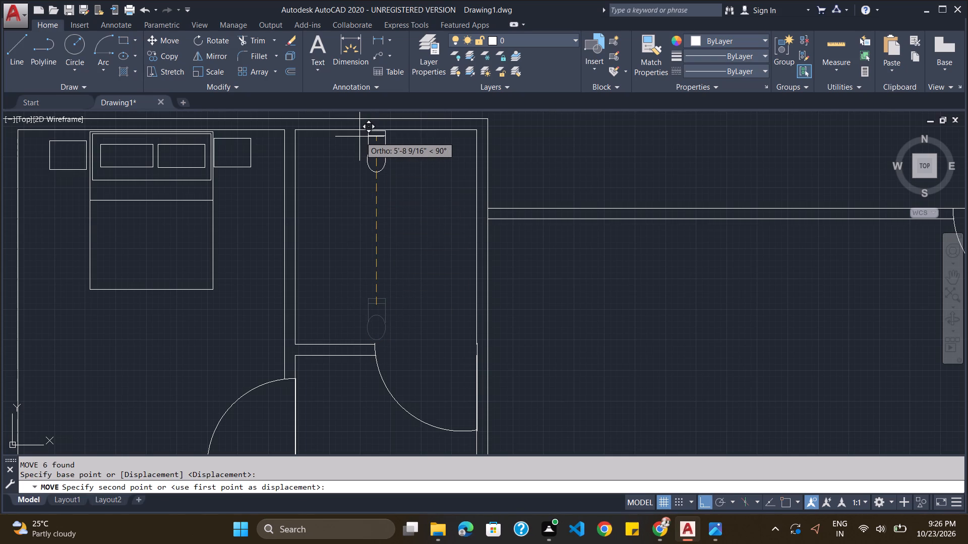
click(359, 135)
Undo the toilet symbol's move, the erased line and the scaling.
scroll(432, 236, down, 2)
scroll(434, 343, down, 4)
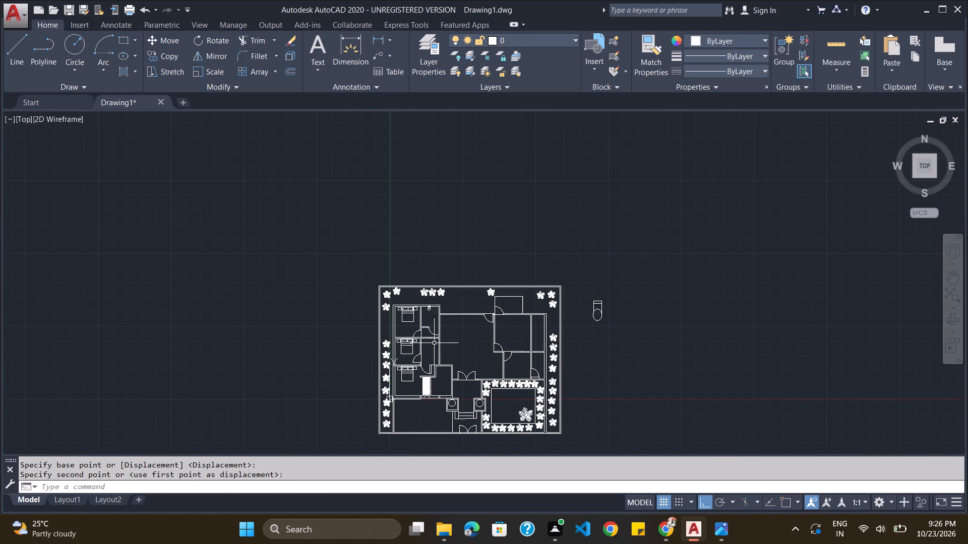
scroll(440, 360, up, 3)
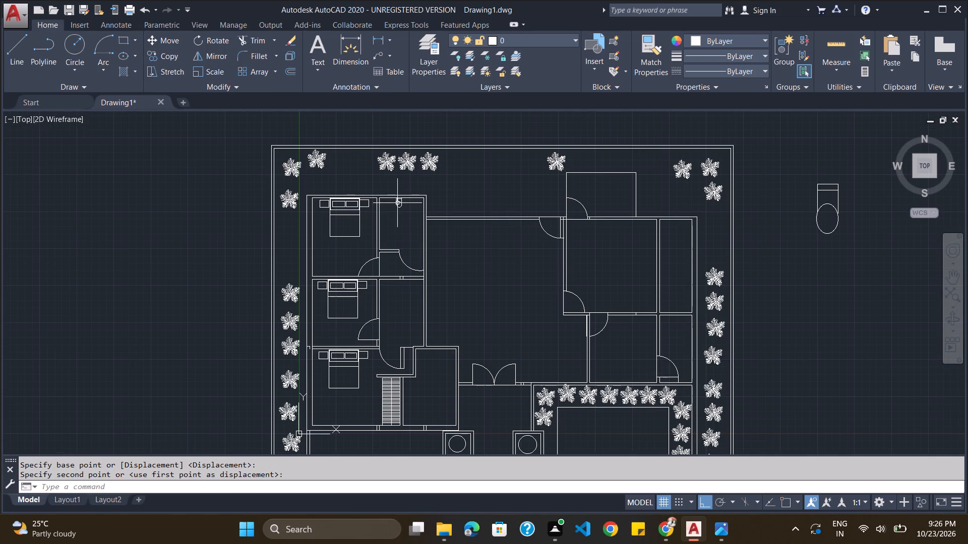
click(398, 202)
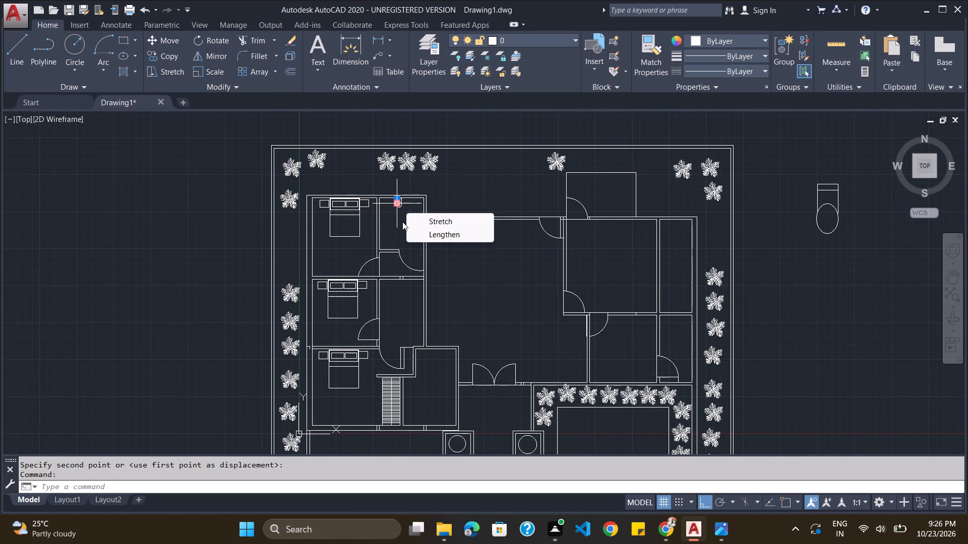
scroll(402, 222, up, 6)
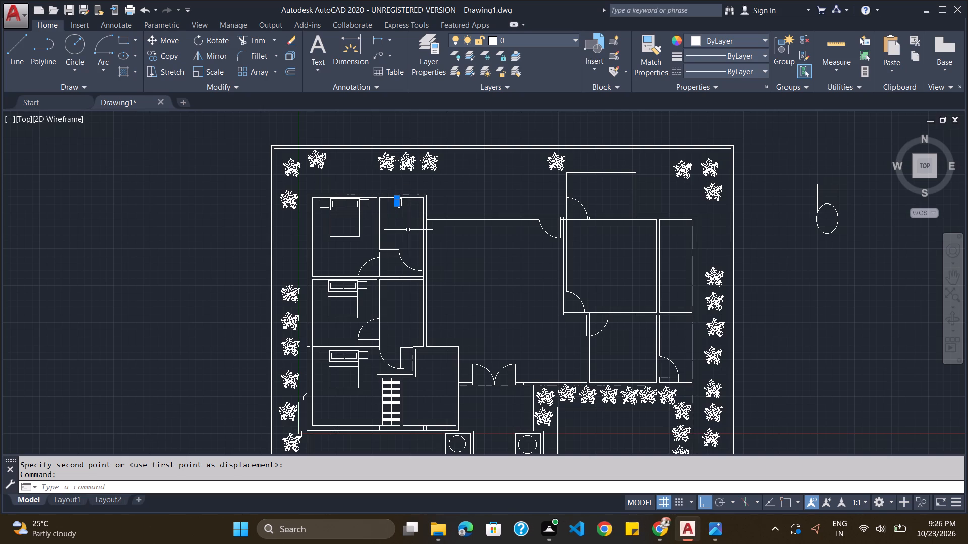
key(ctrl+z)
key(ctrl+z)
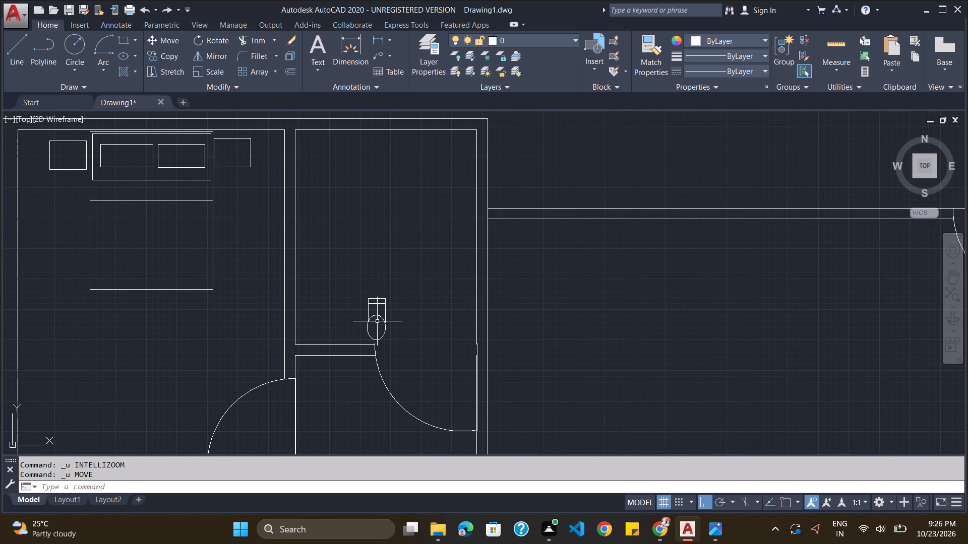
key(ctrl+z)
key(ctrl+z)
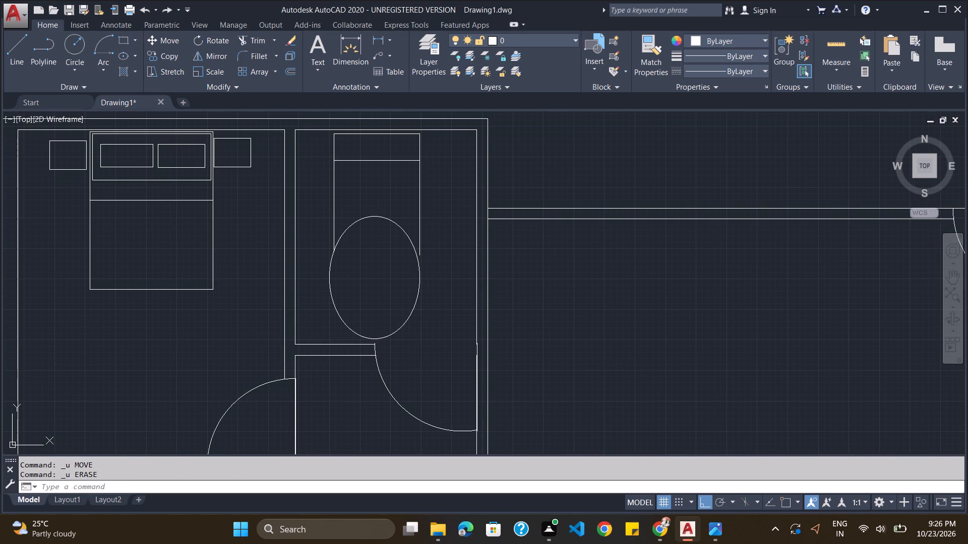
Scale the full toilet symbol in Toilet 2 to about 60% of its size from its tank's upper-left corner.
click(418, 259)
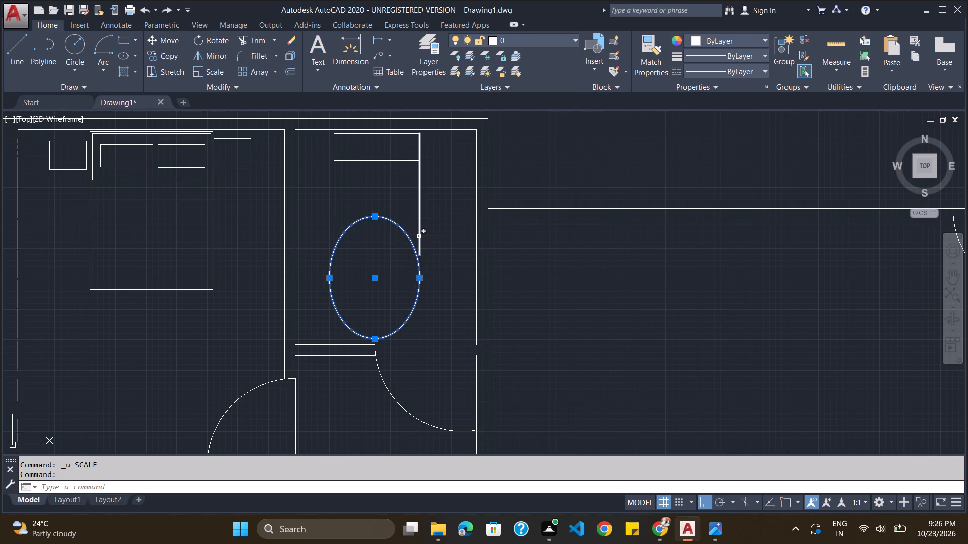
click(419, 236)
click(401, 133)
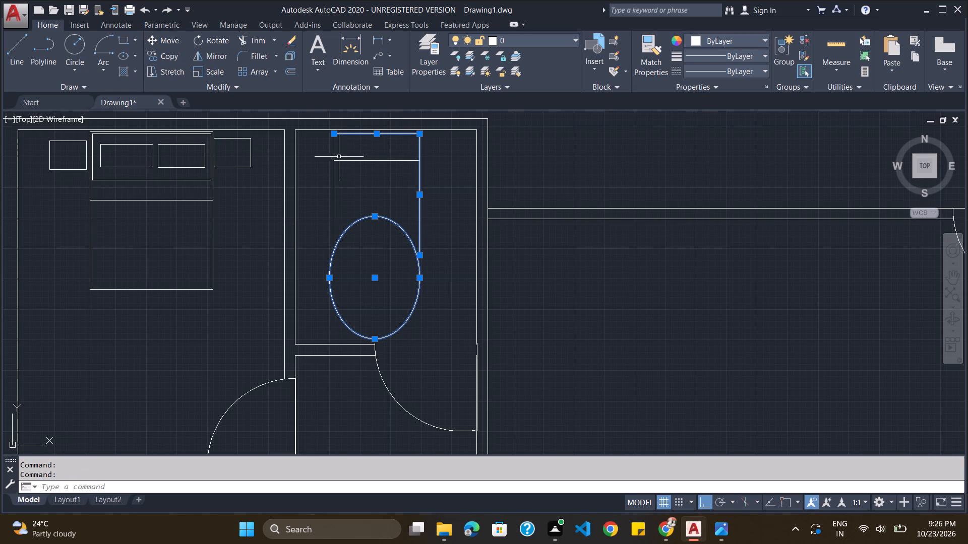
click(333, 154)
click(352, 160)
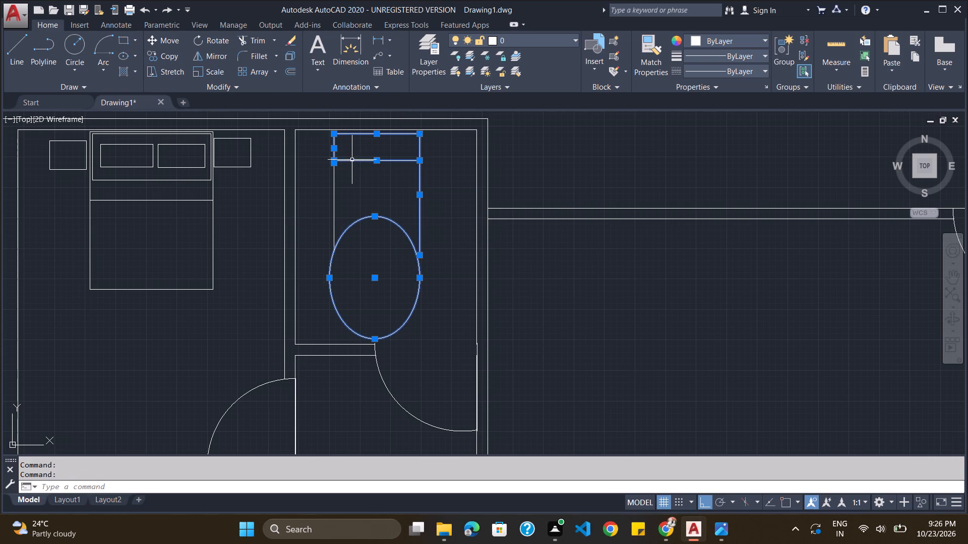
click(333, 197)
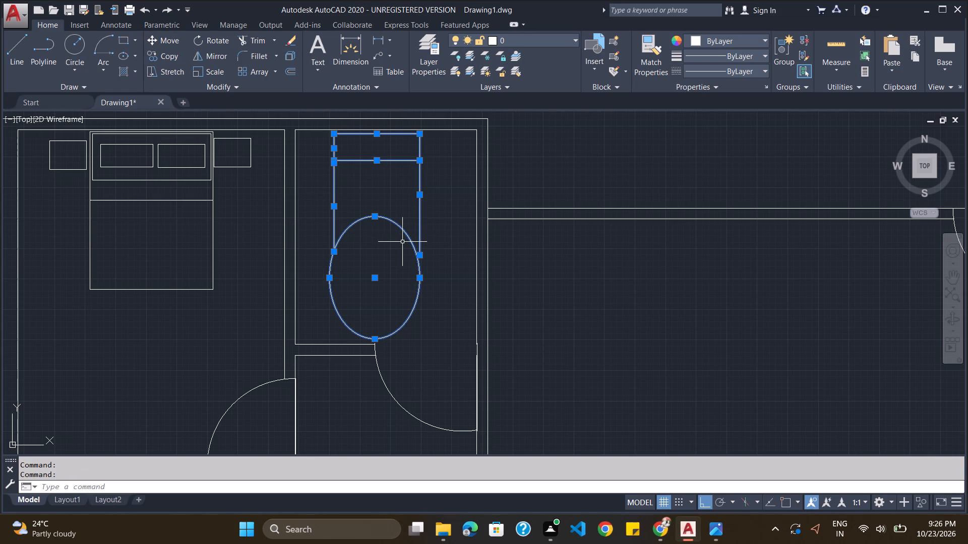
text(SC)
key(Return)
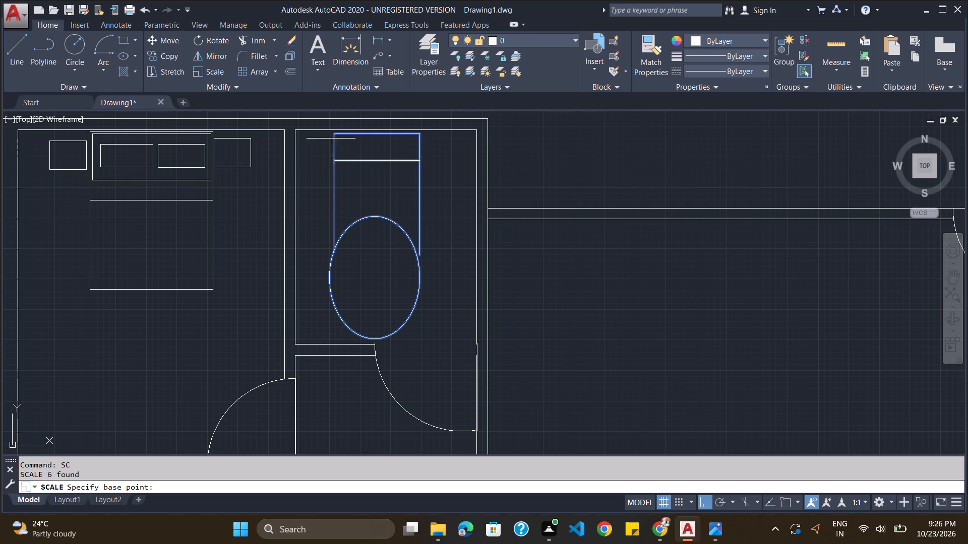
click(333, 134)
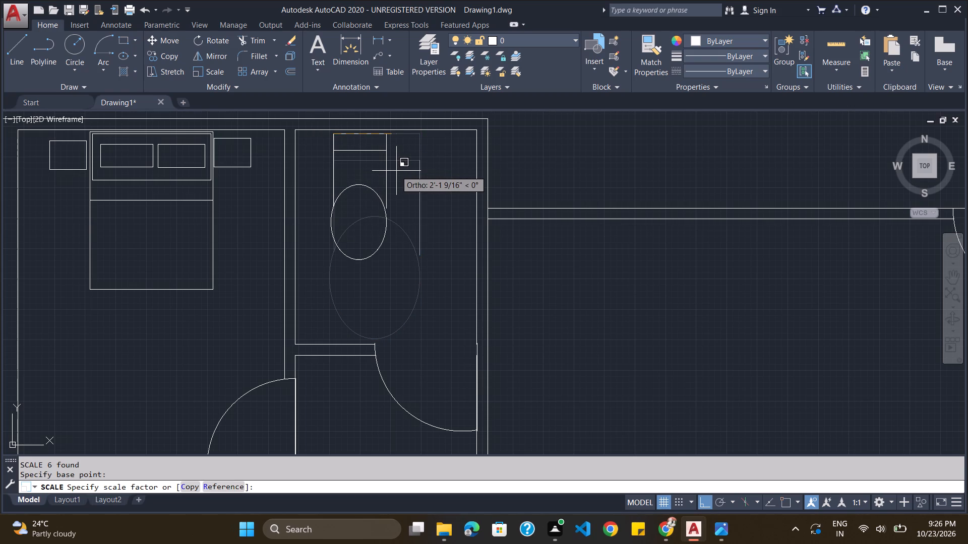
click(396, 171)
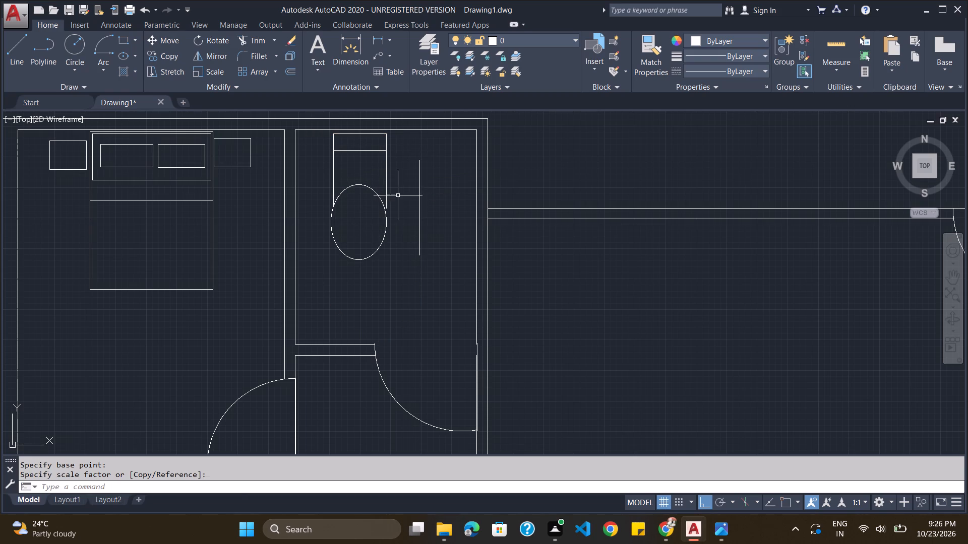
Erase the stray vertical line left beside the resized toilet symbol.
click(420, 211)
key(Delete)
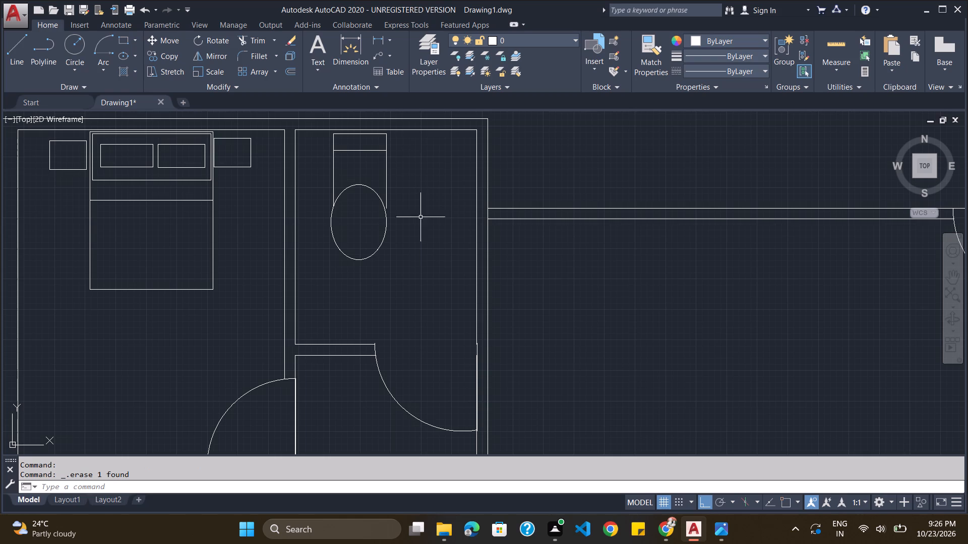
Copy the complete toilet symbol from Toilet 2 and paste it against the upper wall of Toilet 1 on the plan's east side.
scroll(383, 266, down, 2)
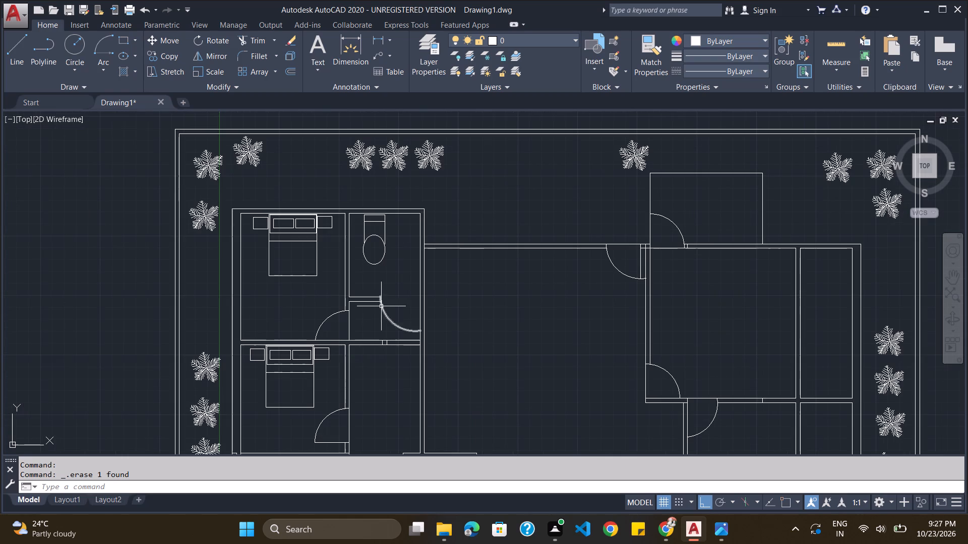
scroll(380, 323, down, 1)
key(alt+Tab)
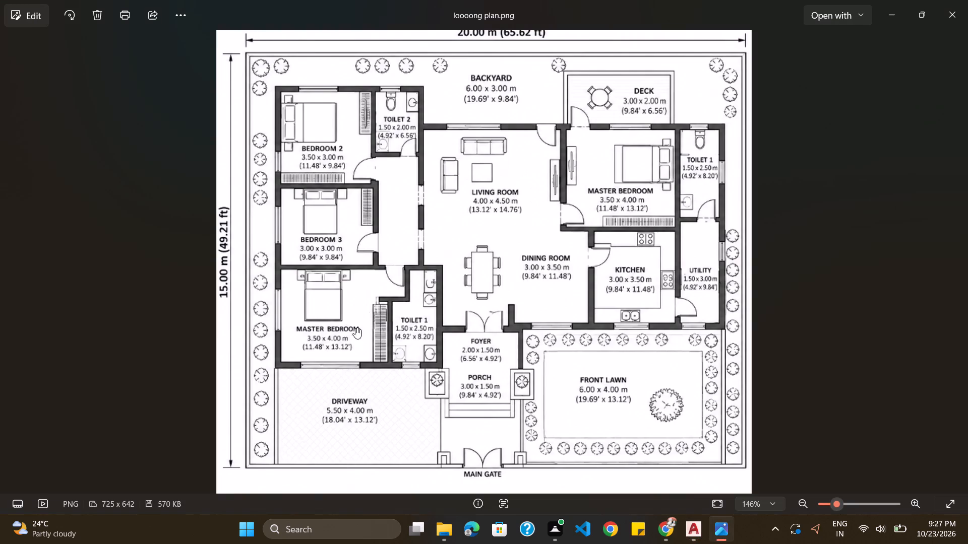
key(alt+Tab)
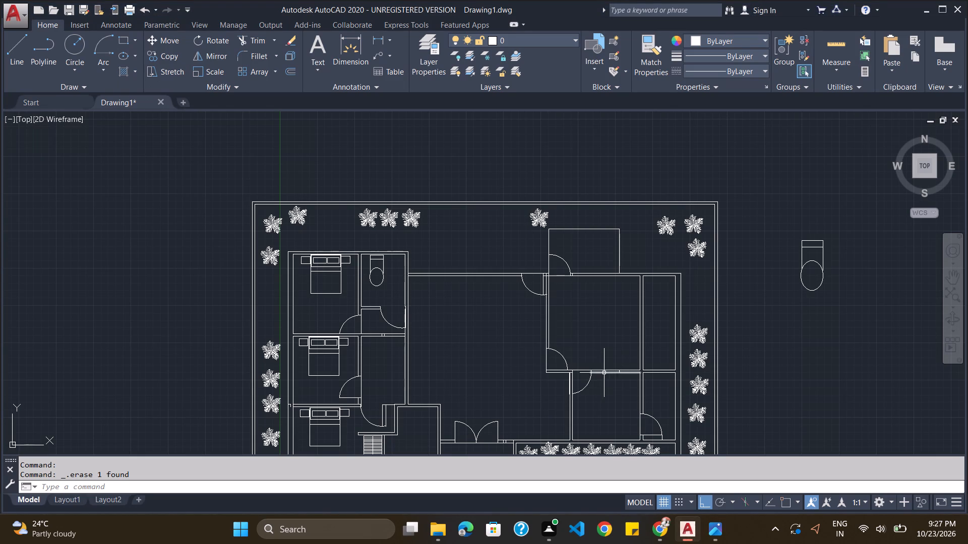
scroll(380, 283, up, 3)
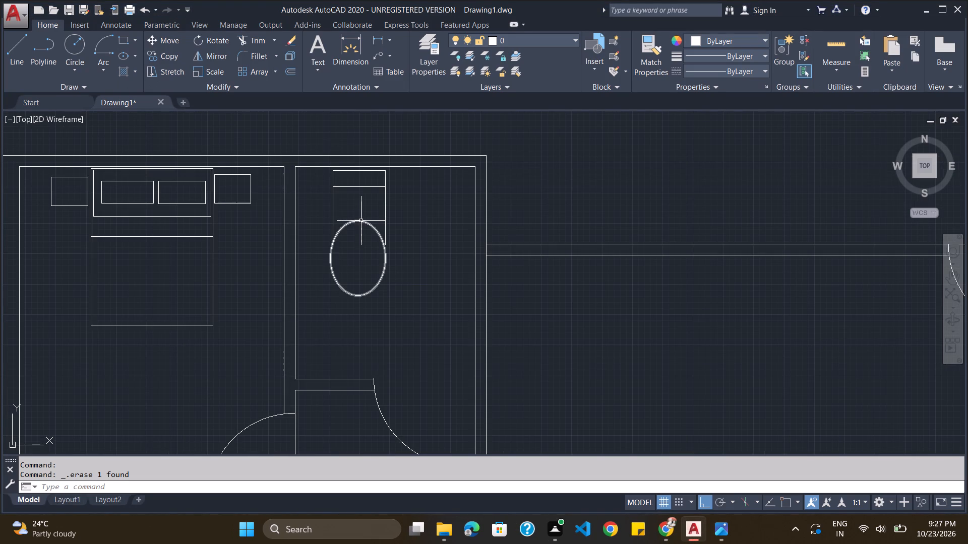
click(361, 221)
click(361, 186)
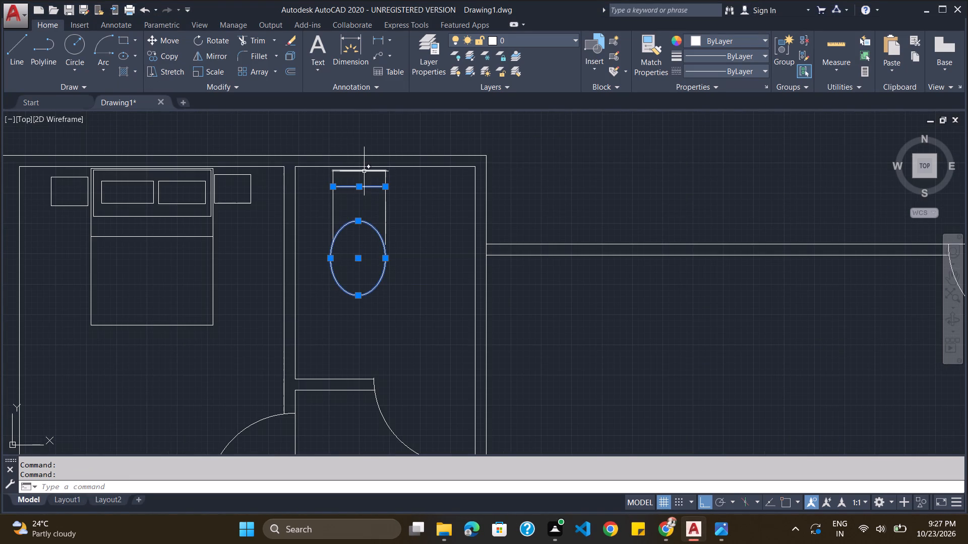
click(364, 171)
click(386, 209)
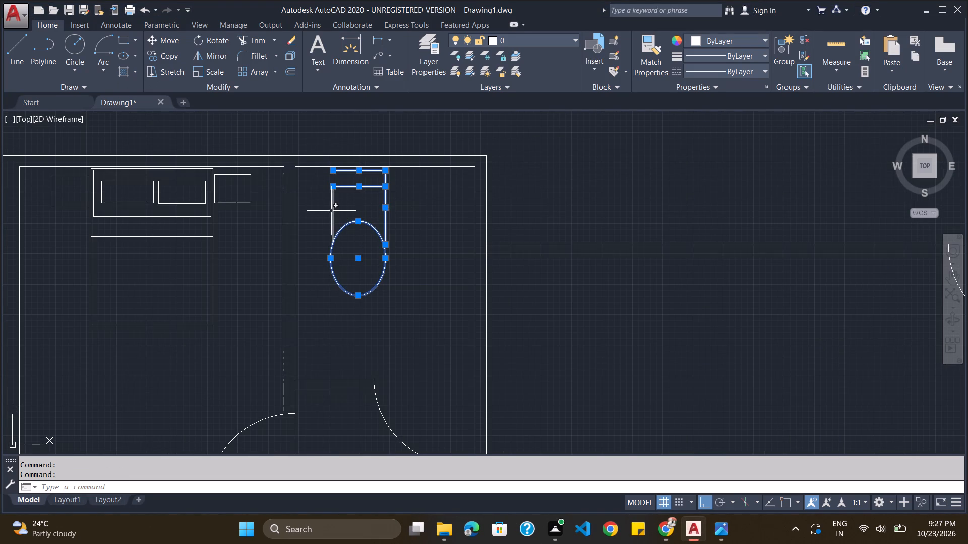
click(333, 211)
key(ctrl+c)
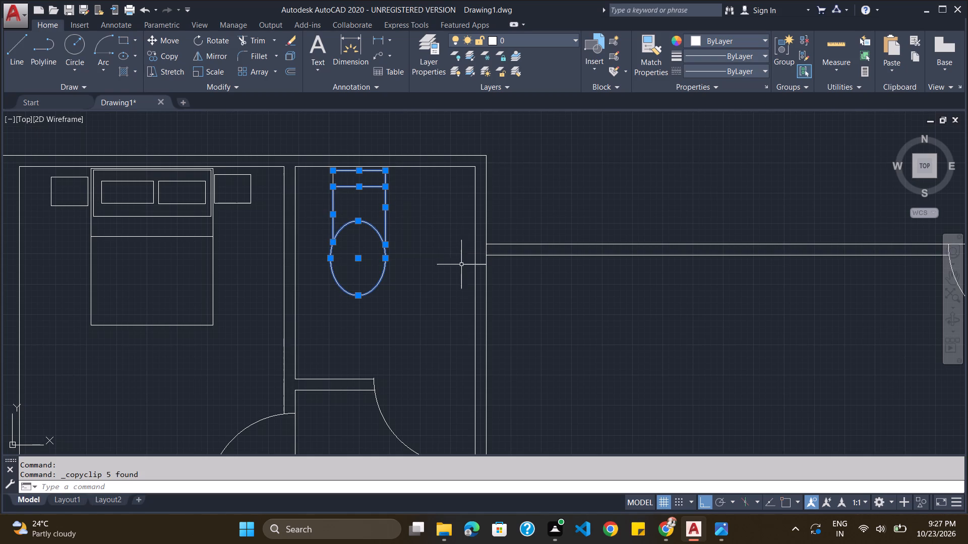
scroll(460, 280, down, 3)
scroll(784, 288, up, 3)
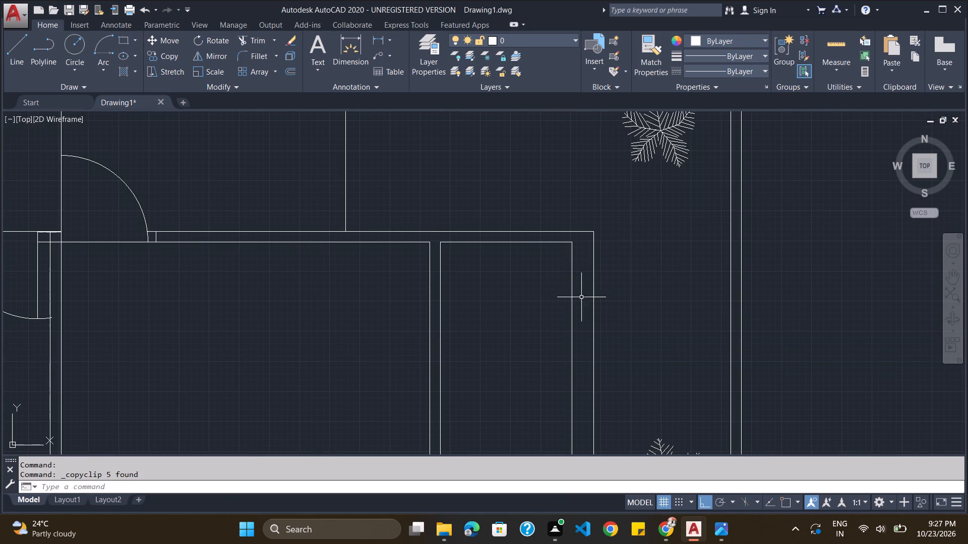
key(ctrl+v)
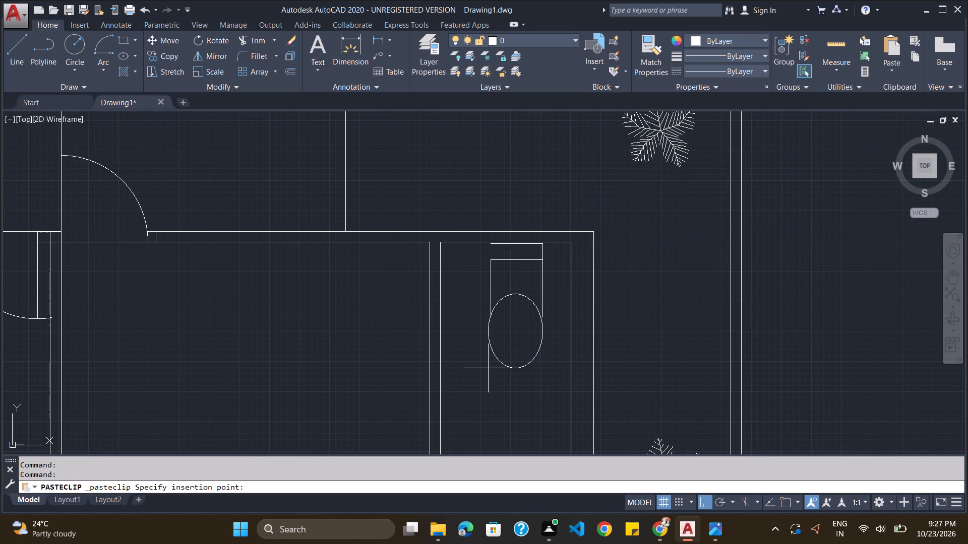
click(488, 367)
Trim the west side line of the copied toilet symbol between its tank and bowl.
text(TRIM)
key(Return)
key(Return)
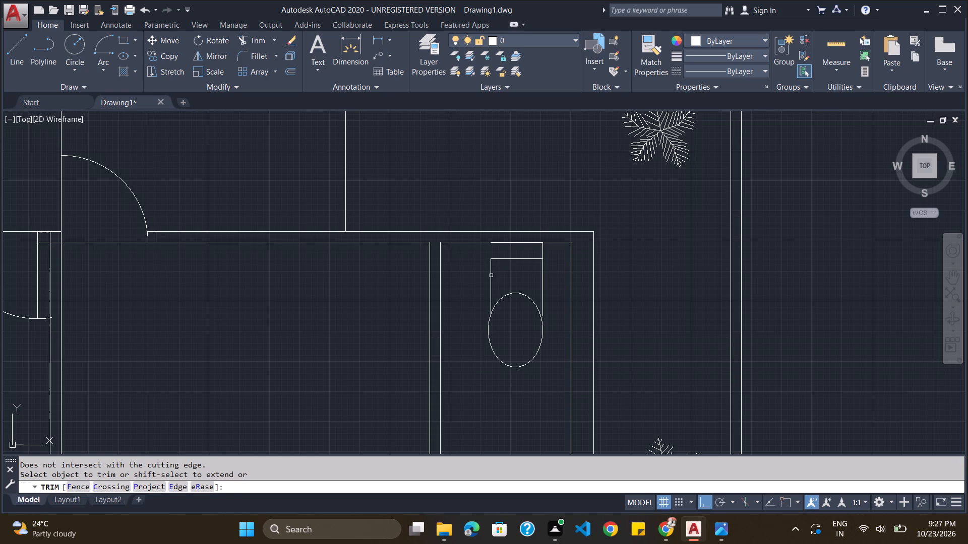
shift+click(491, 276)
Following the reference plan, draw a small basin rectangle in the east-side Toilet 1 against the wall shared with the master bedroom.
key(alt+Tab)
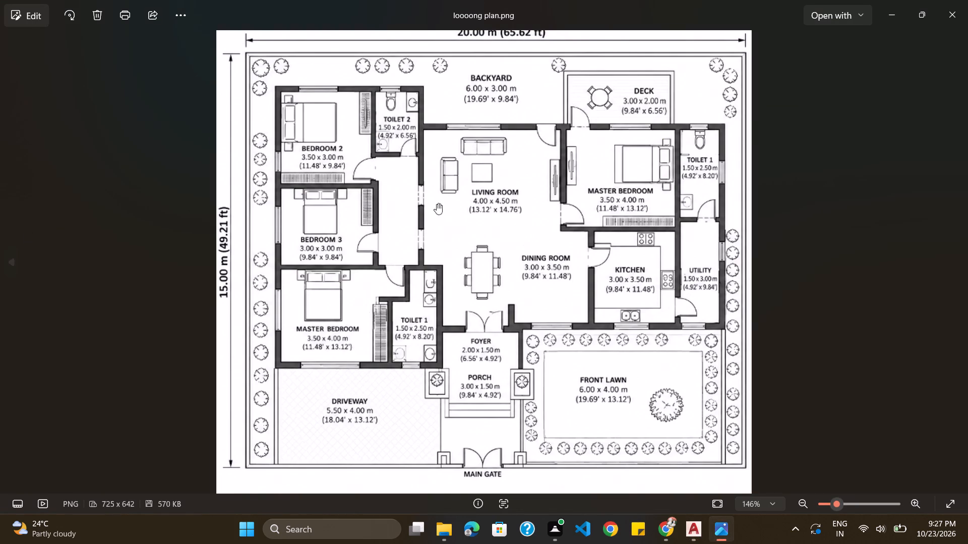
key(alt+Tab)
scroll(335, 261, down, 2)
scroll(239, 339, down, 2)
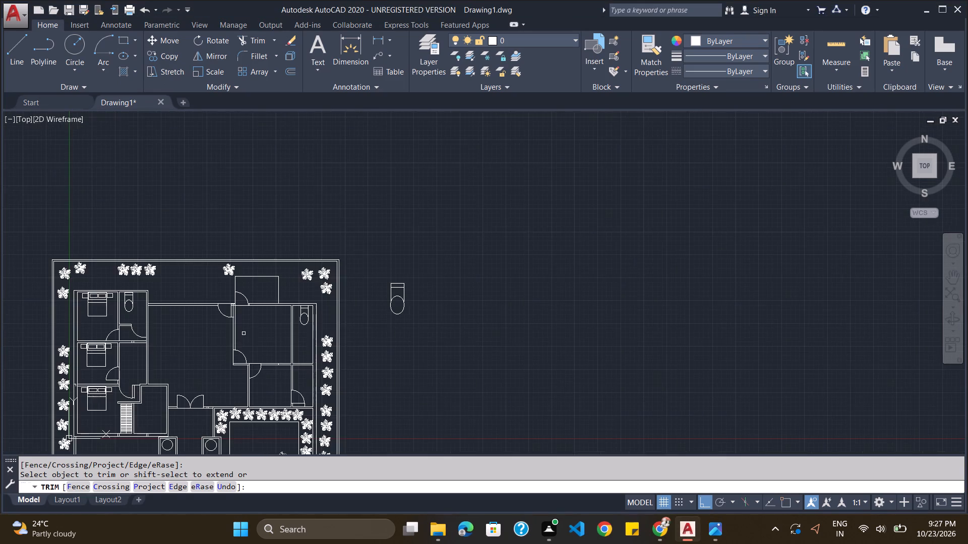
scroll(330, 365, up, 3)
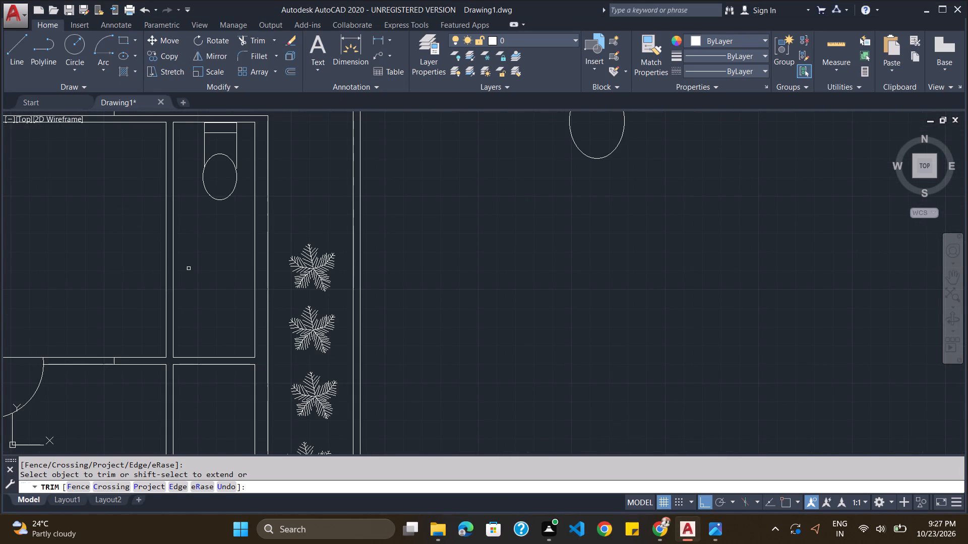
key(alt+Tab)
key(alt+Tab)
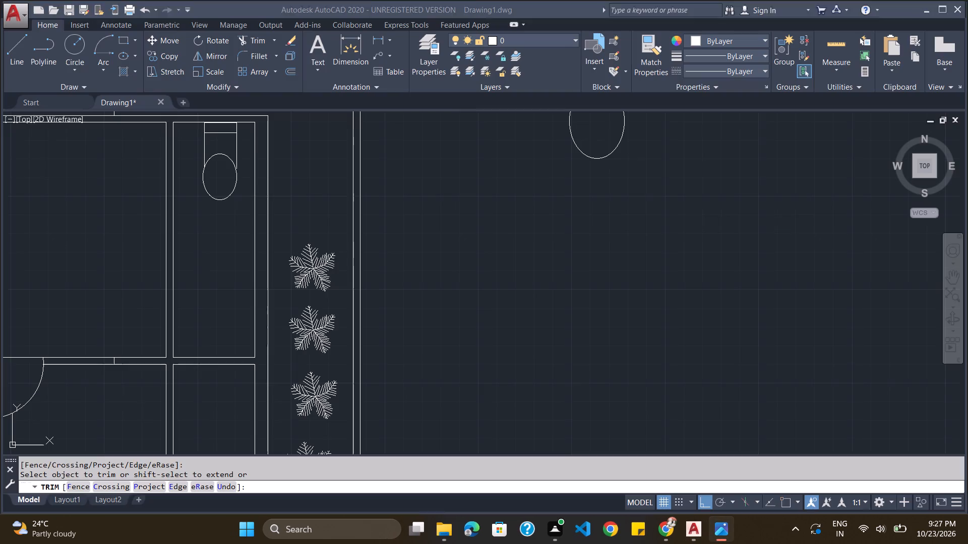
click(124, 44)
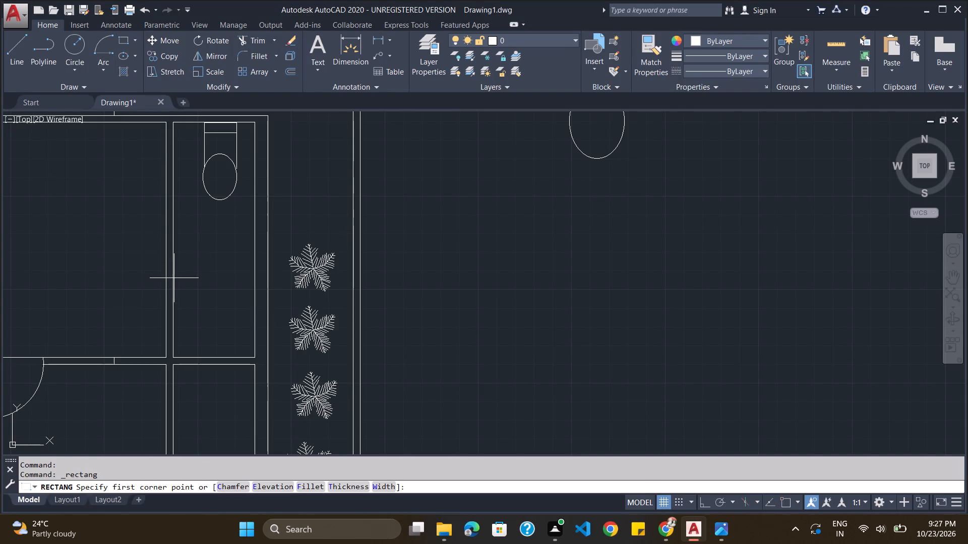
click(173, 278)
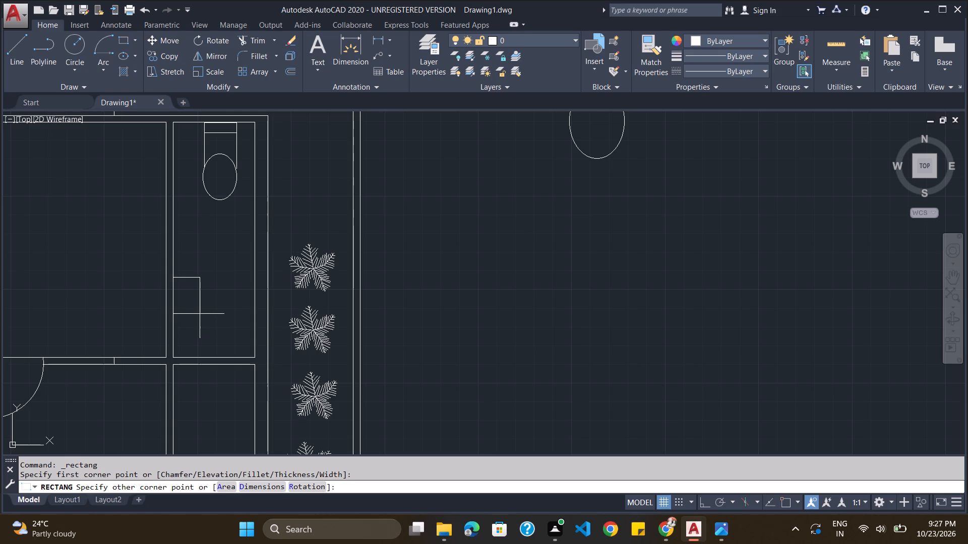
click(200, 314)
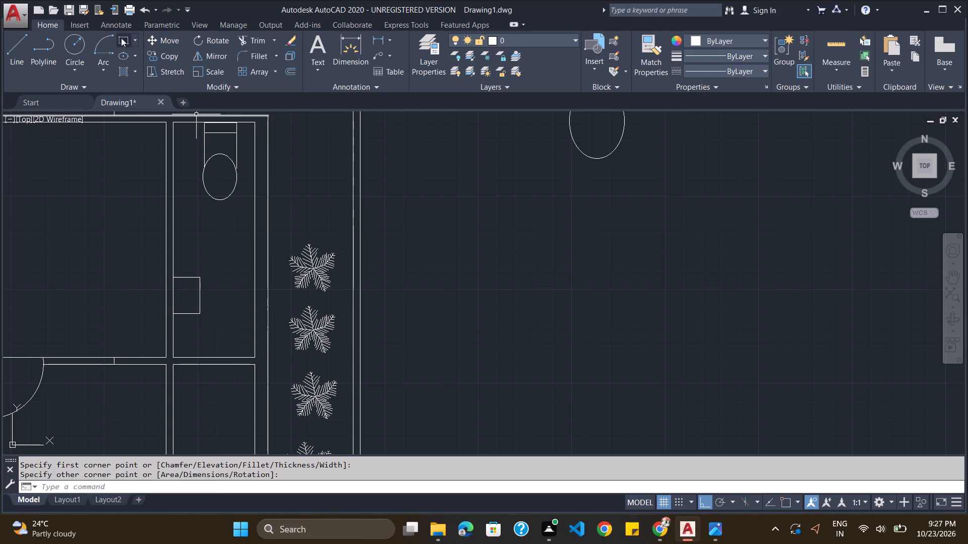
Draw a narrow vertical ellipse centred on the basin rectangle's outer edge, extending beyond the rectangle at both ends.
click(121, 57)
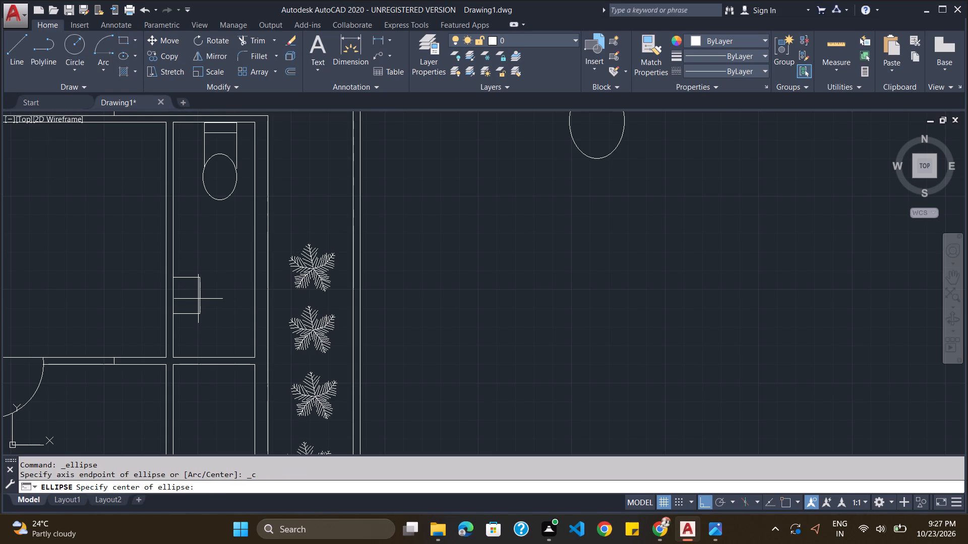
click(199, 297)
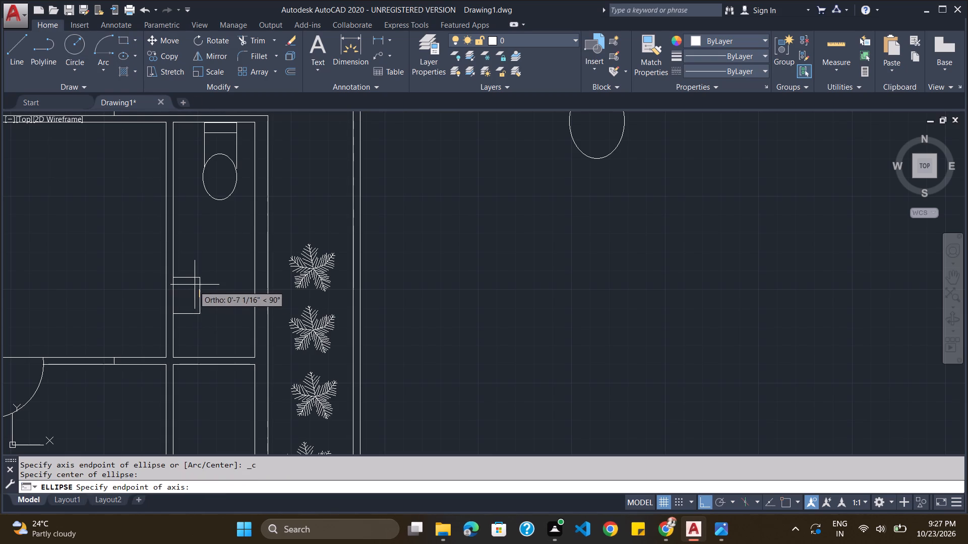
click(190, 295)
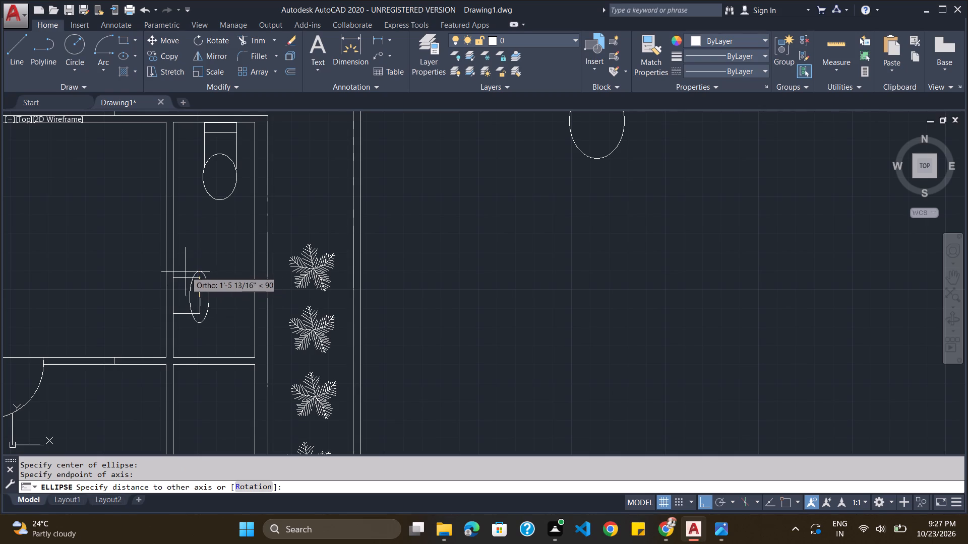
click(193, 268)
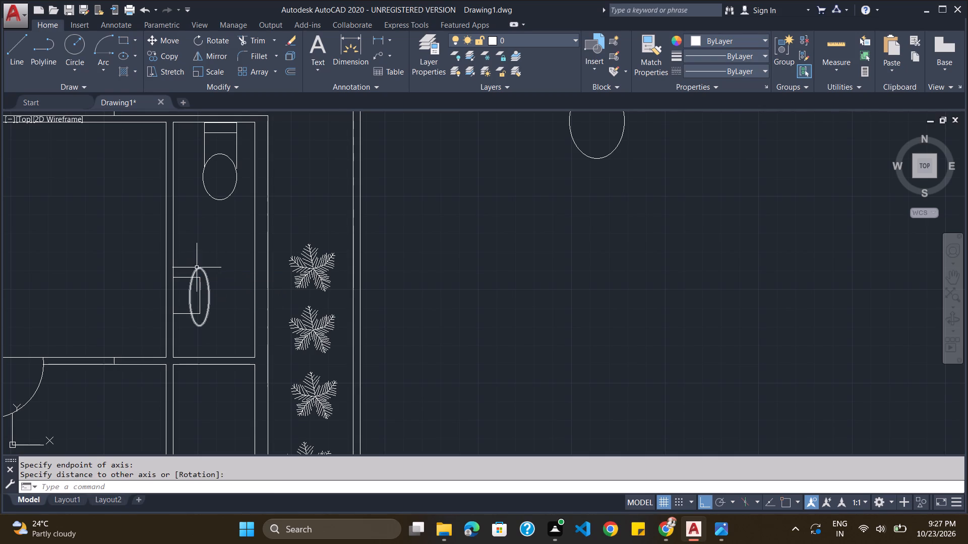
Trim away the parts of the basin rectangle that lie inside the ellipse.
text(TRIM)
key(Return)
key(Return)
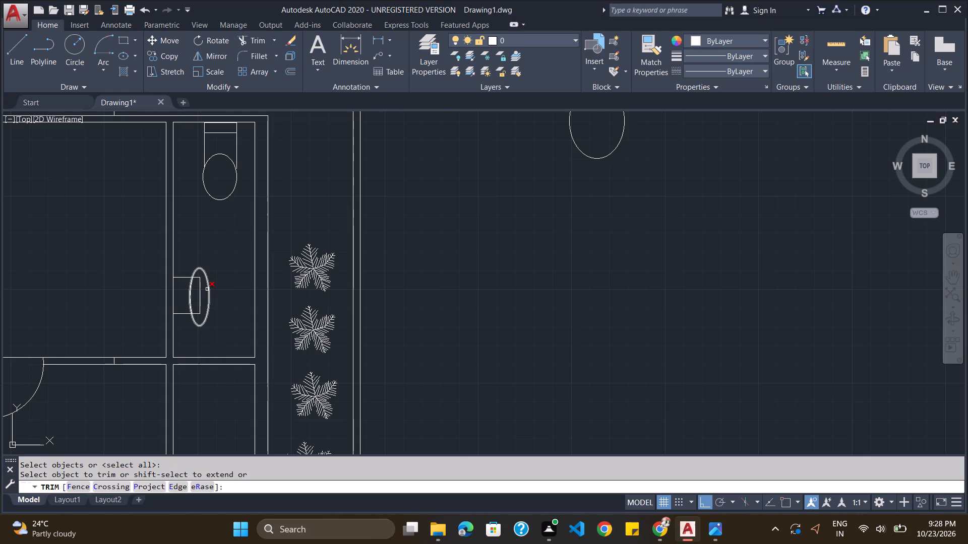
click(200, 292)
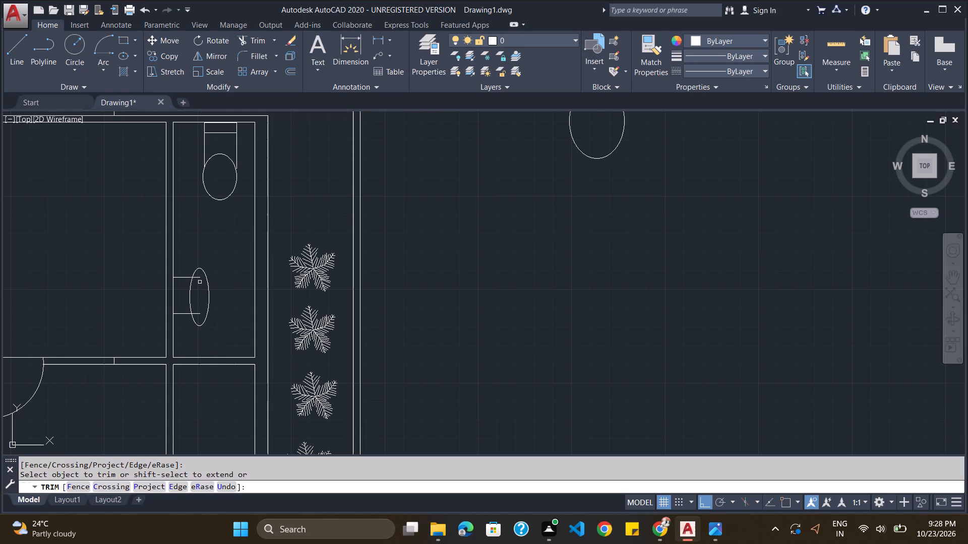
click(199, 278)
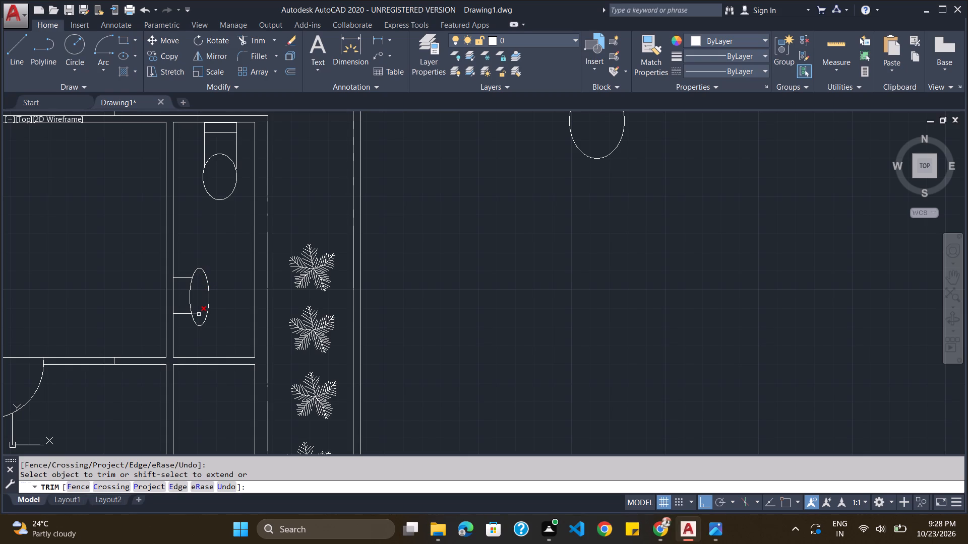
click(199, 314)
Draw a larger rectangle from the shared wall enclosing the whole basin symbol as its counter.
scroll(241, 263, down, 2)
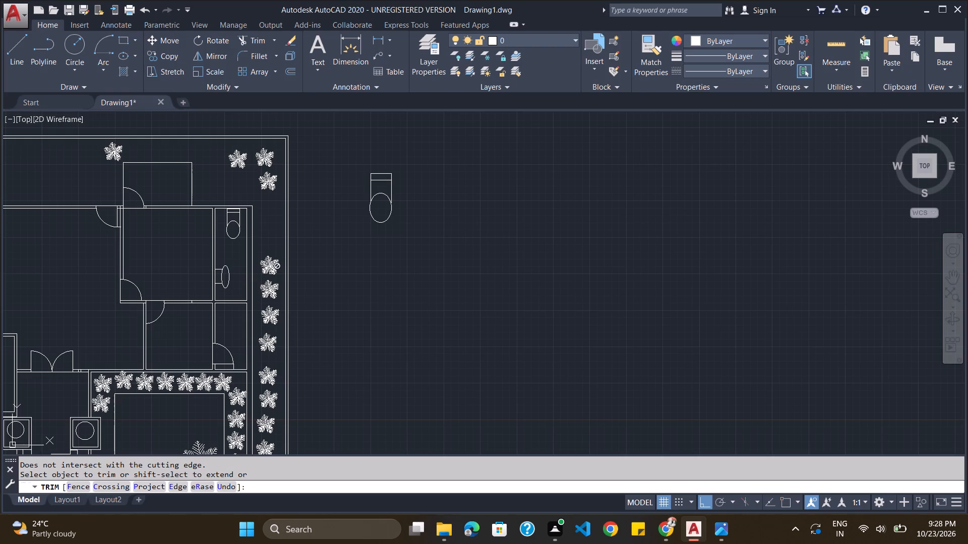
key(alt+Tab)
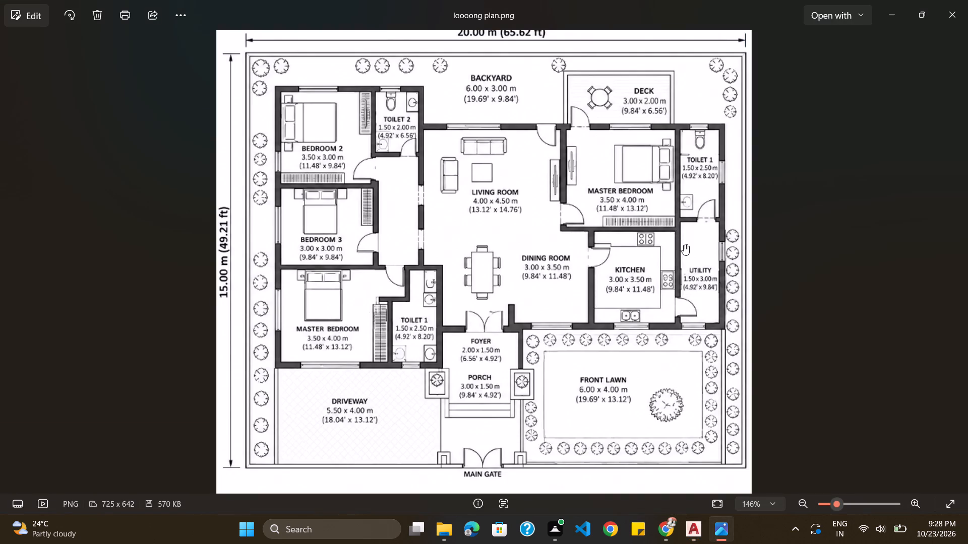
key(alt+Tab)
click(121, 42)
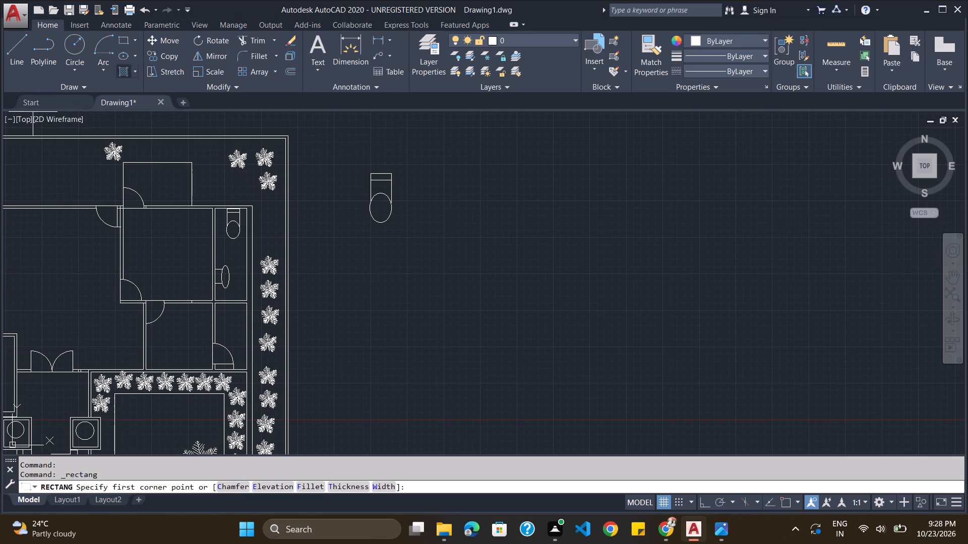
scroll(221, 267, up, 4)
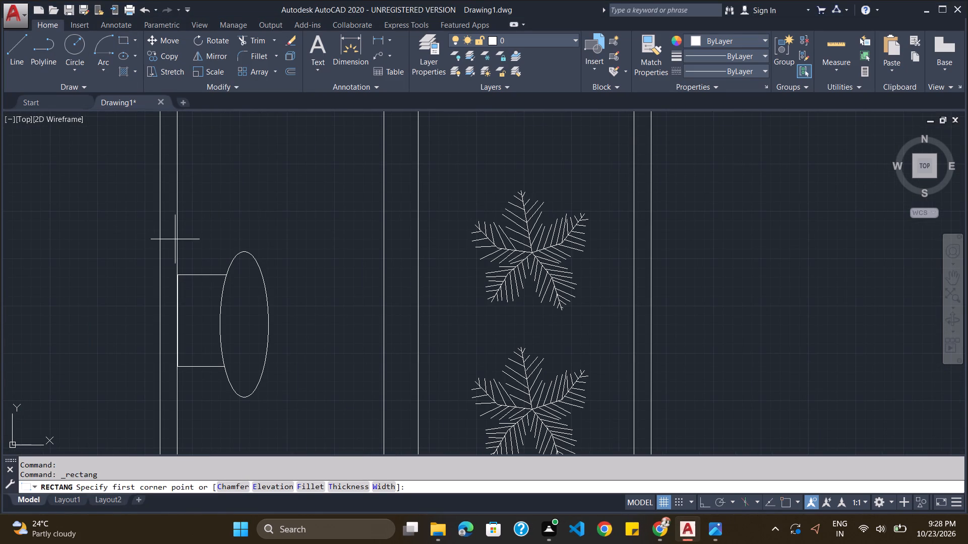
click(177, 233)
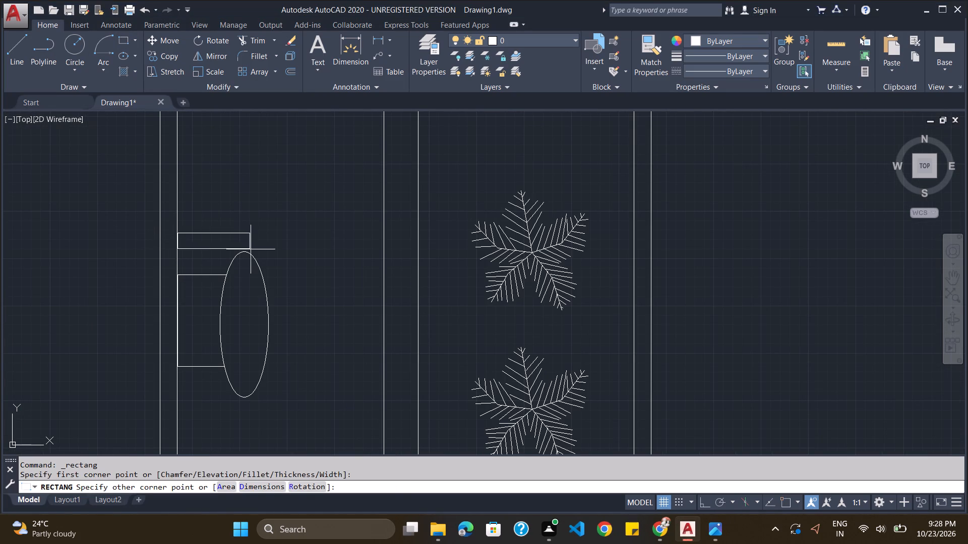
scroll(285, 393, down, 2)
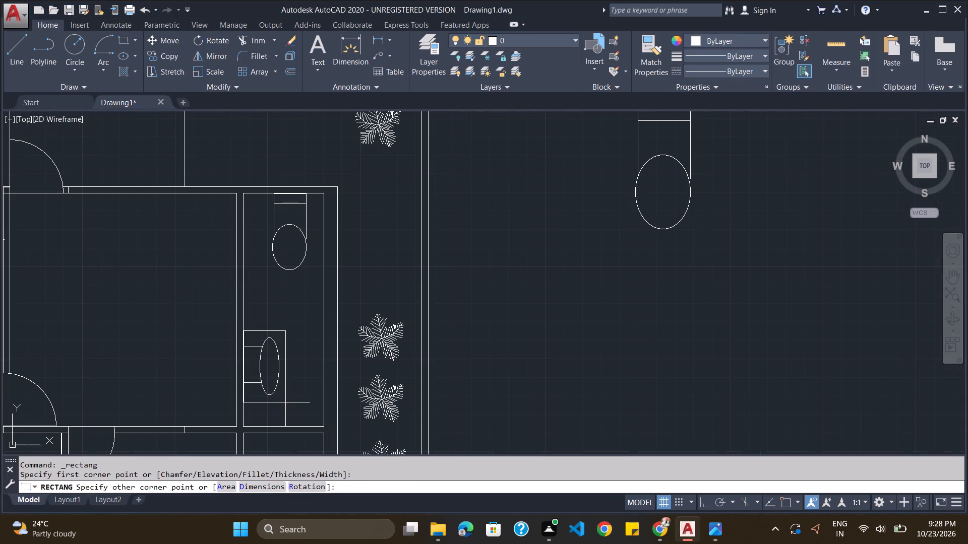
click(286, 401)
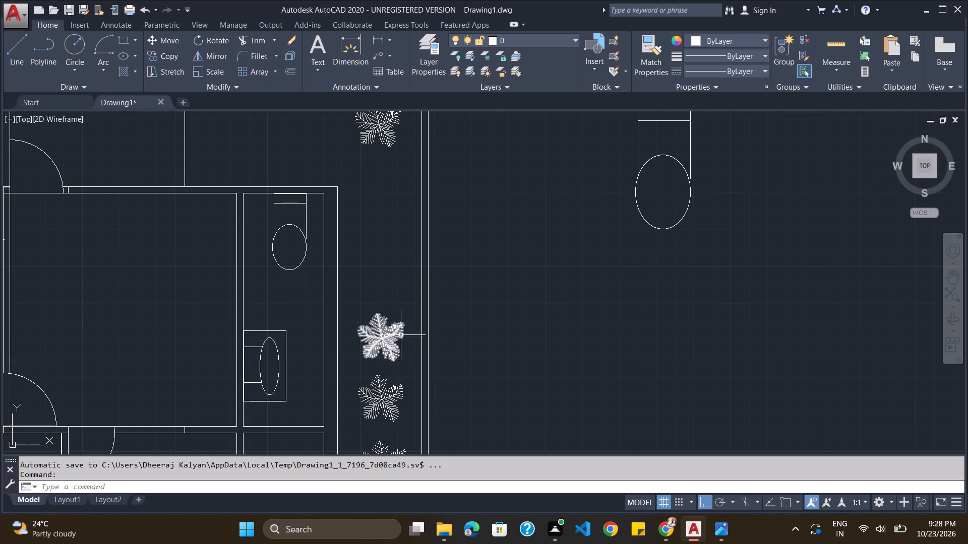
Copy the basin symbol with its counter from the east-side Toilet 1 into Toilet 2, against the west wall just above the partition.
scroll(394, 330, down, 1)
scroll(319, 334, up, 3)
click(305, 318)
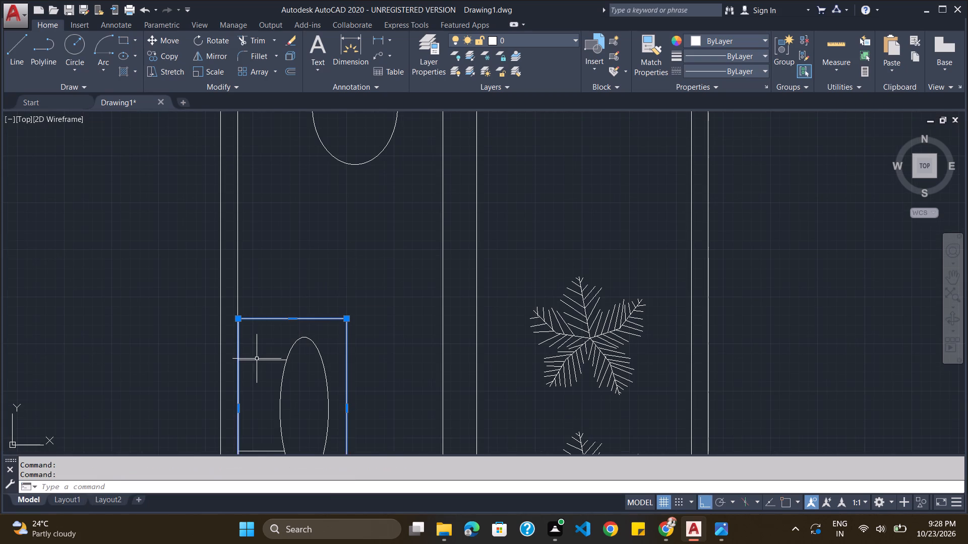
click(257, 360)
click(280, 421)
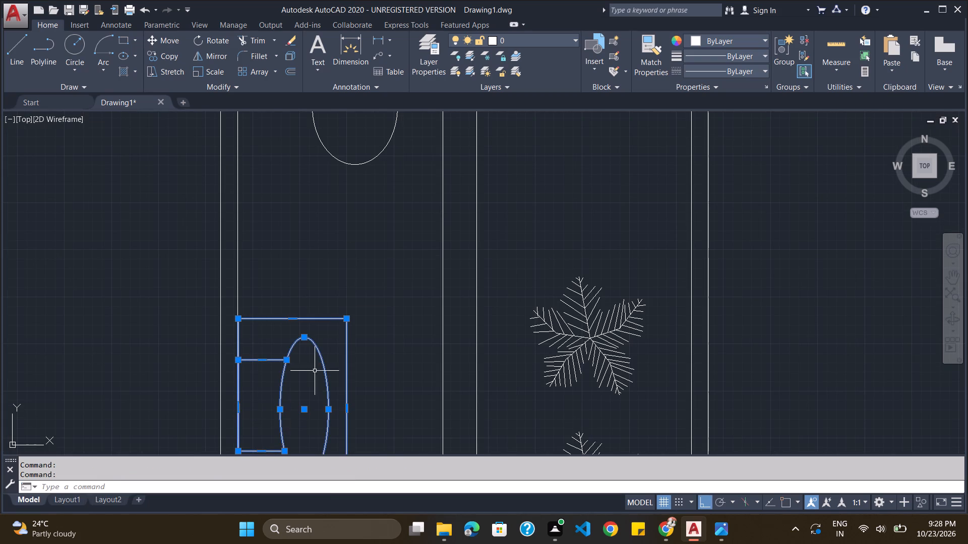
key(ctrl+c)
scroll(319, 362, down, 4)
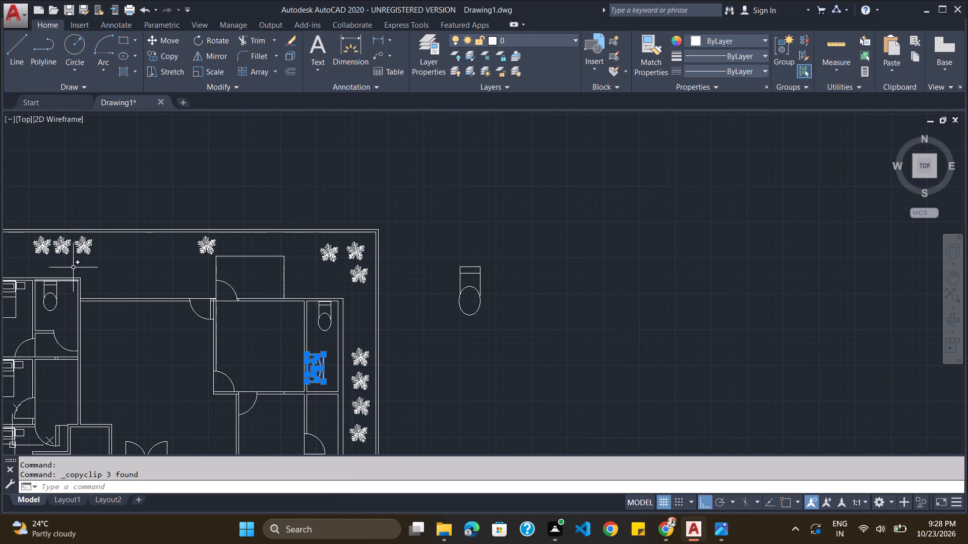
scroll(99, 312, down, 2)
scroll(72, 338, up, 4)
key(ctrl+c)
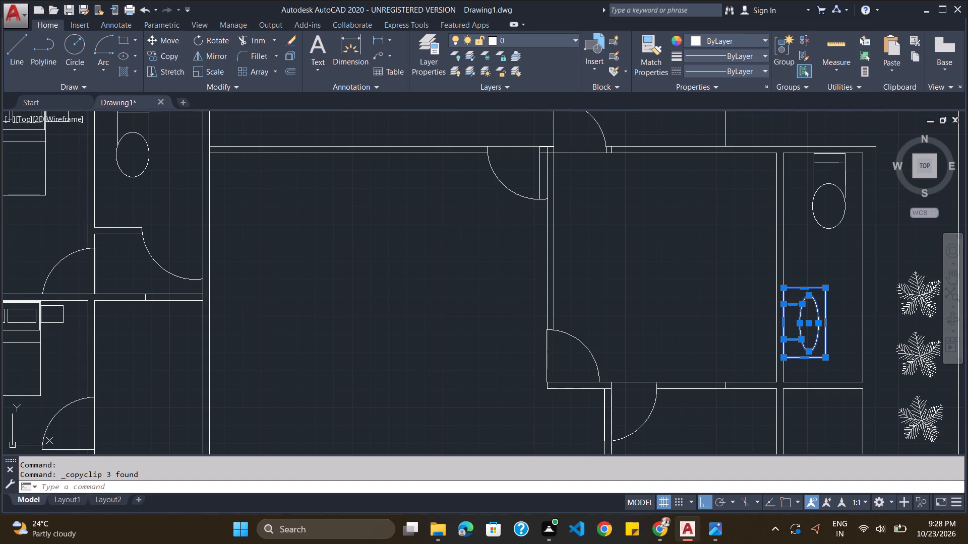
key(ctrl+v)
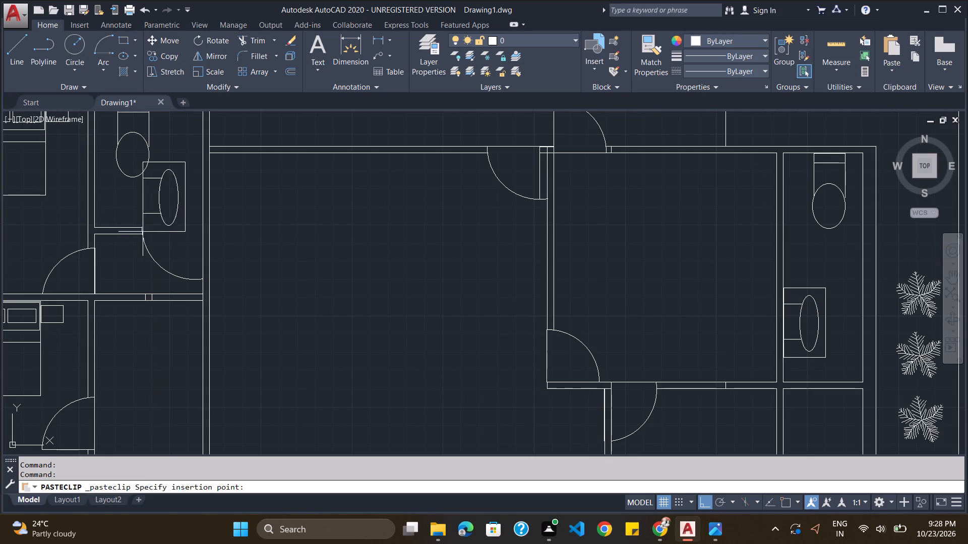
click(94, 221)
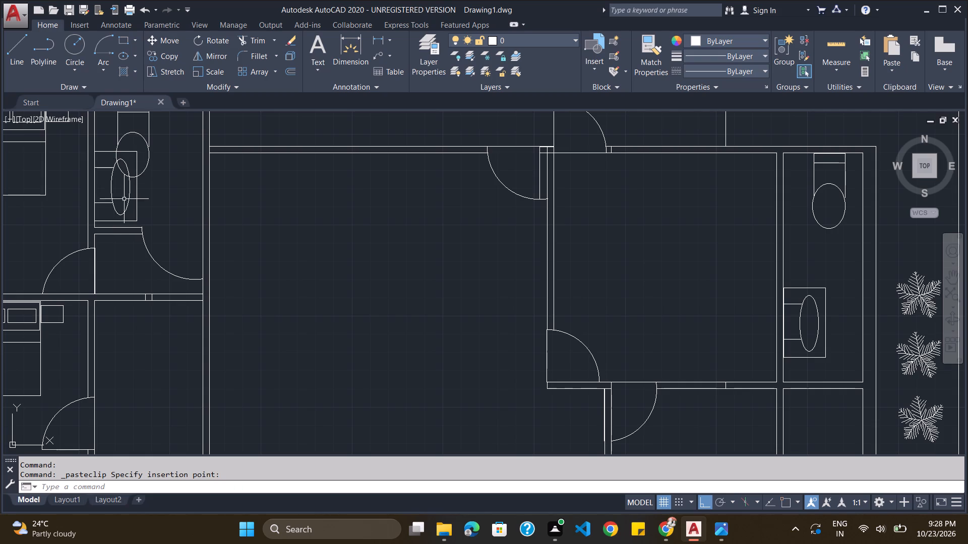
Scale down the copied basin and counter in Toilet 2 about the counter's lower-left corner, so it clears the toilet.
click(103, 168)
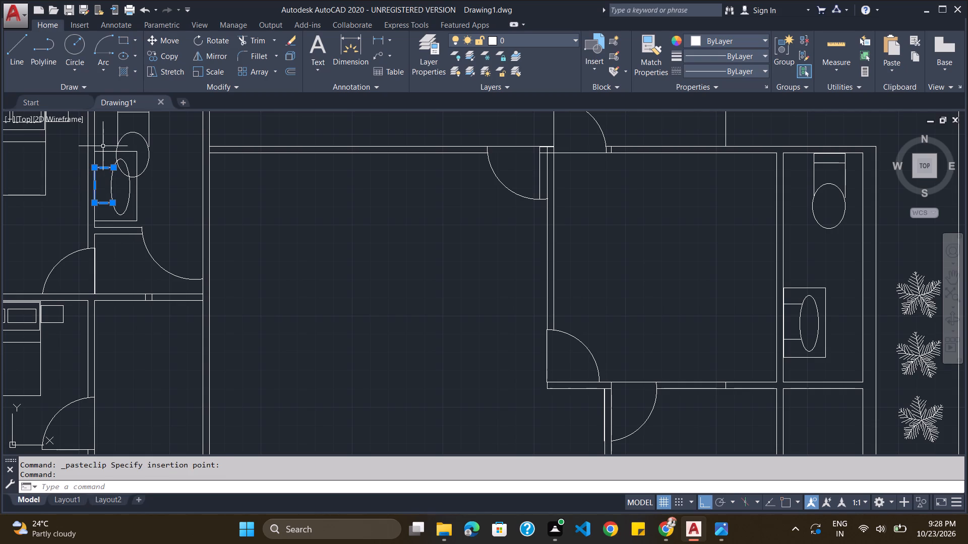
click(104, 152)
click(110, 182)
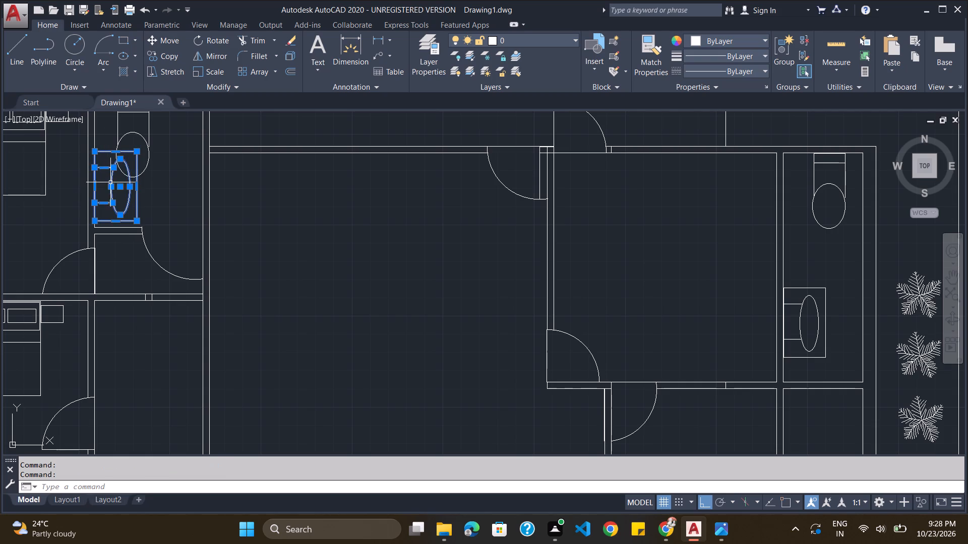
text(SC)
key(Return)
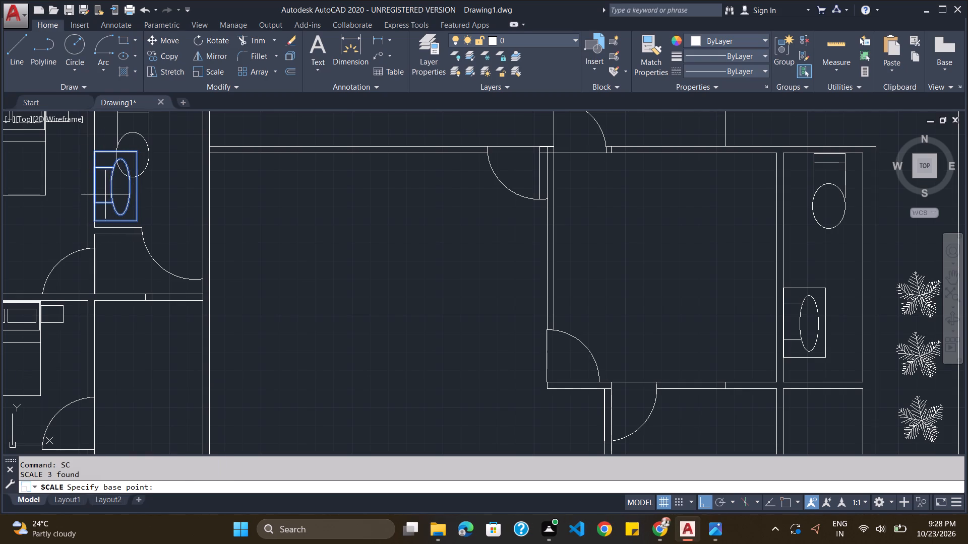
click(95, 222)
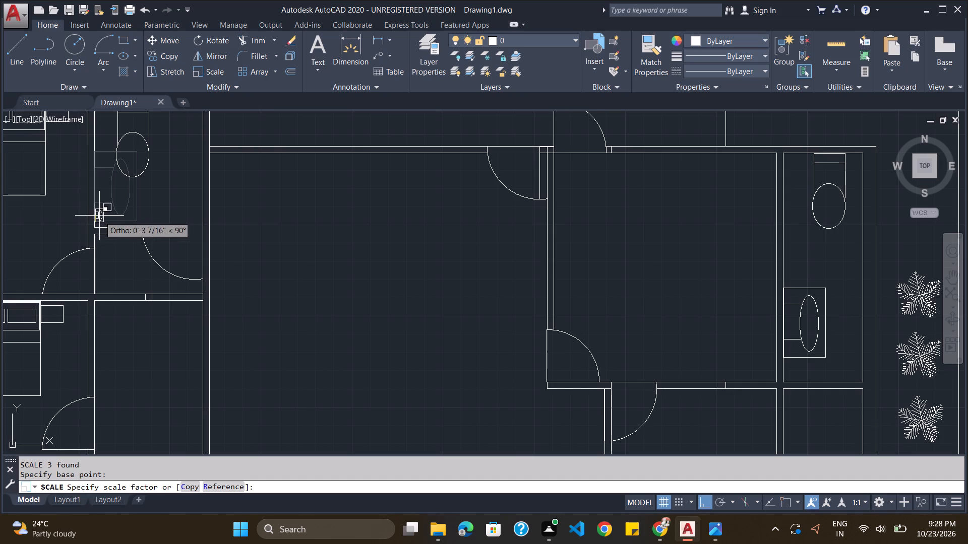
click(107, 203)
scroll(304, 219, down, 3)
scroll(264, 324, up, 1)
Check the Toilet 2 door in the reference plan and erase the existing door swing arc below the Toilet 2 partition.
key(alt+Tab)
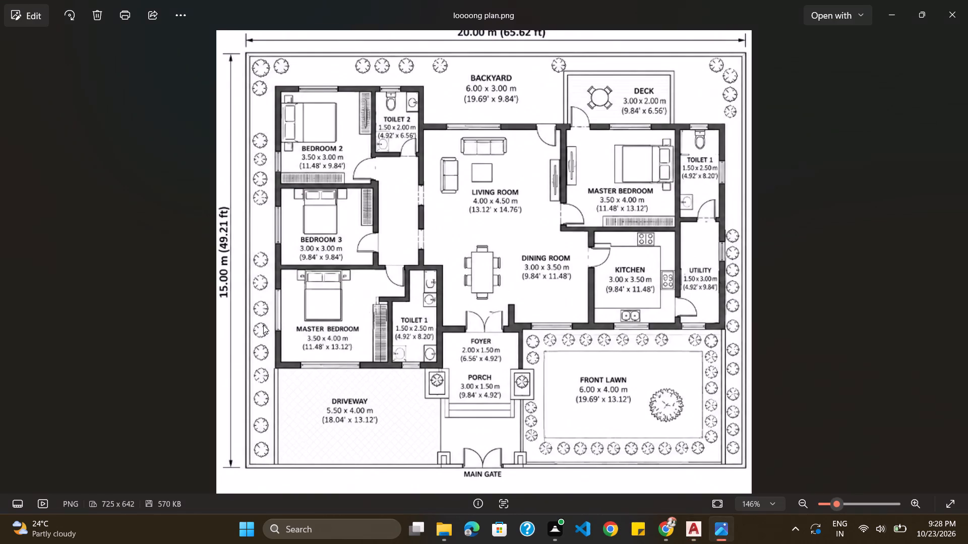
key(alt+Tab)
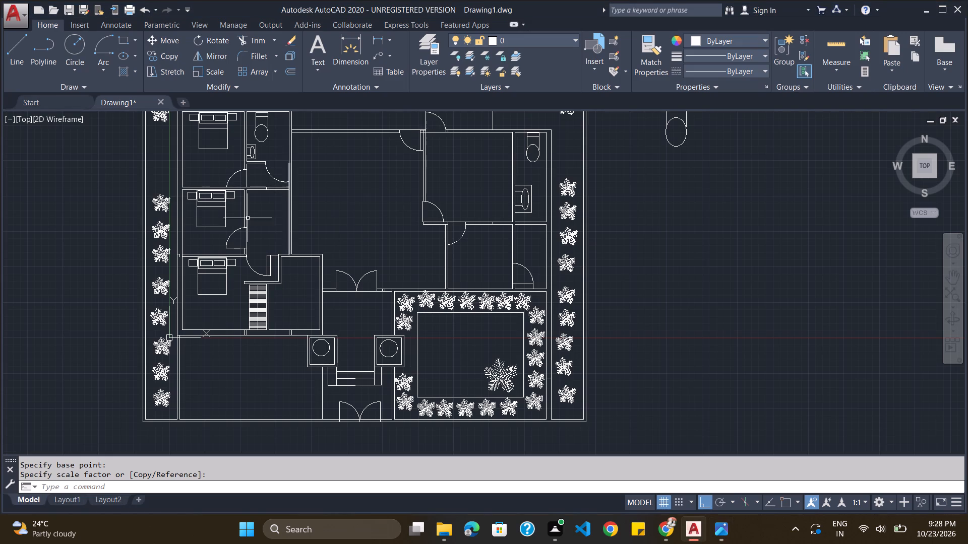
key(alt+Tab)
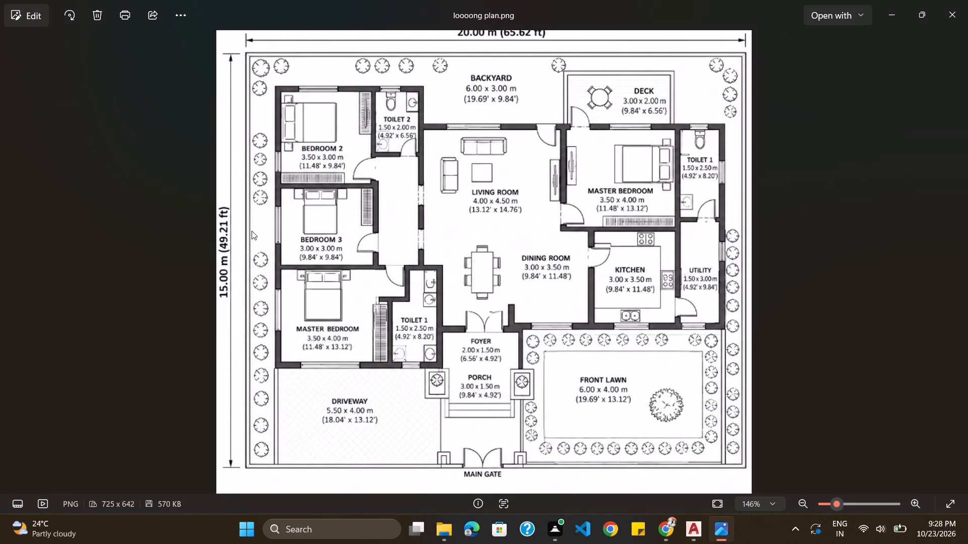
key(alt+Tab)
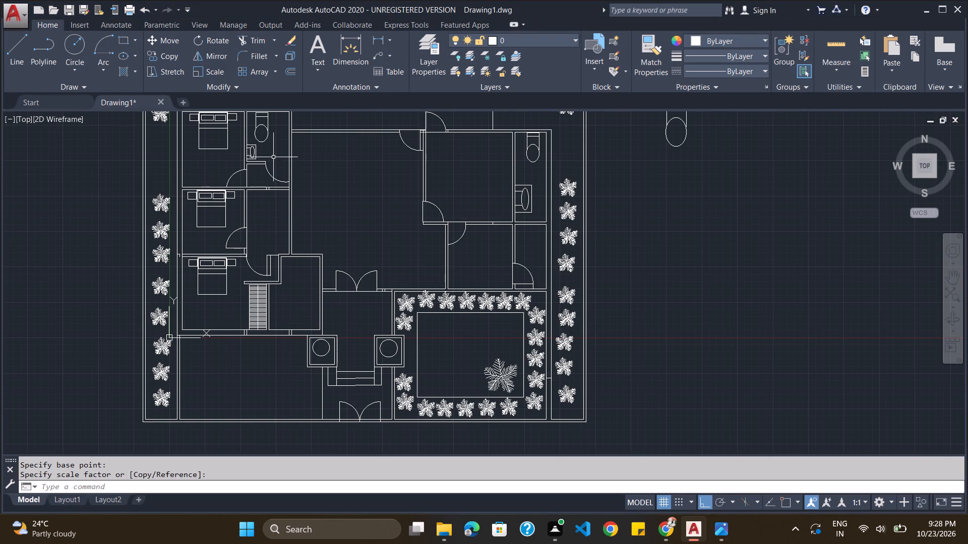
click(272, 179)
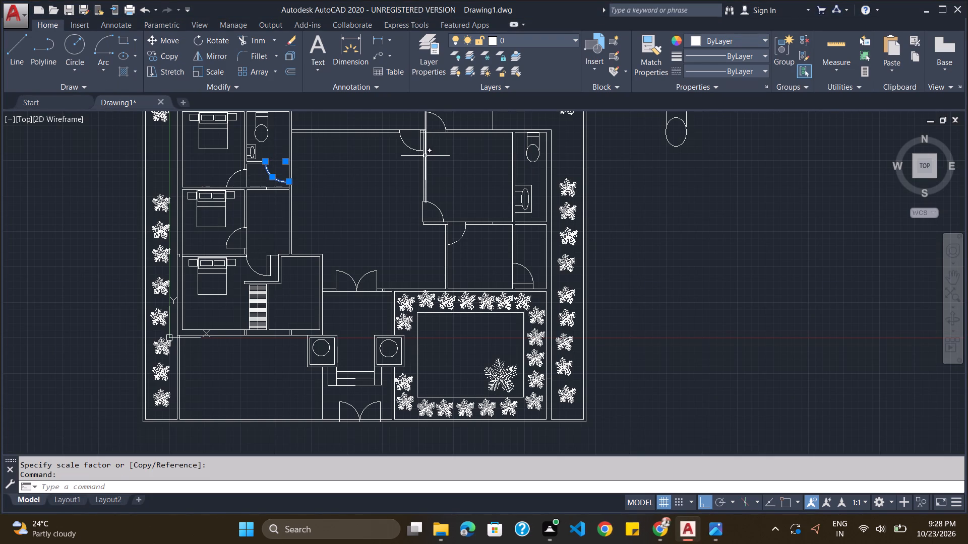
key(Delete)
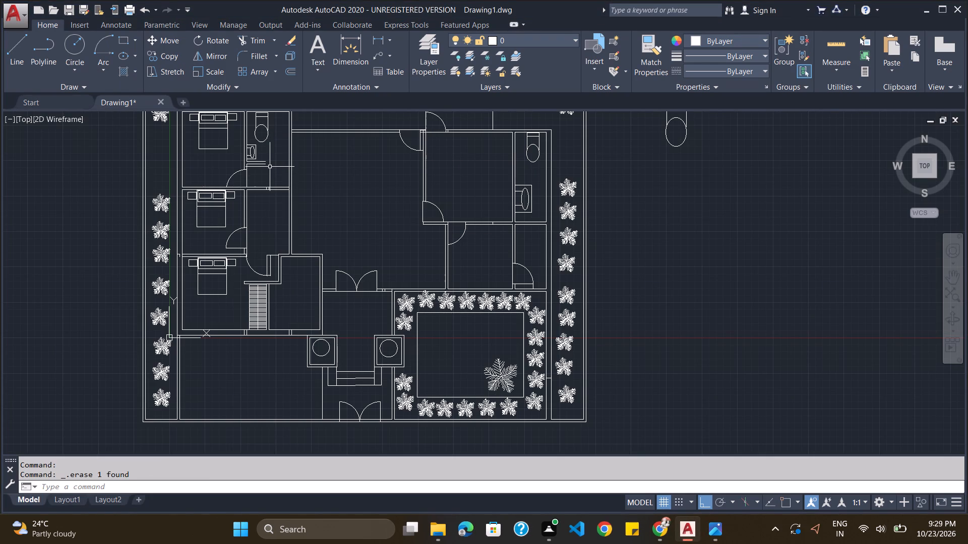
Copy the east leaf and arc of the foyer double door into the Toilet 2 door opening, swinging into the toilet.
scroll(437, 153, down, 1)
scroll(437, 153, up, 1)
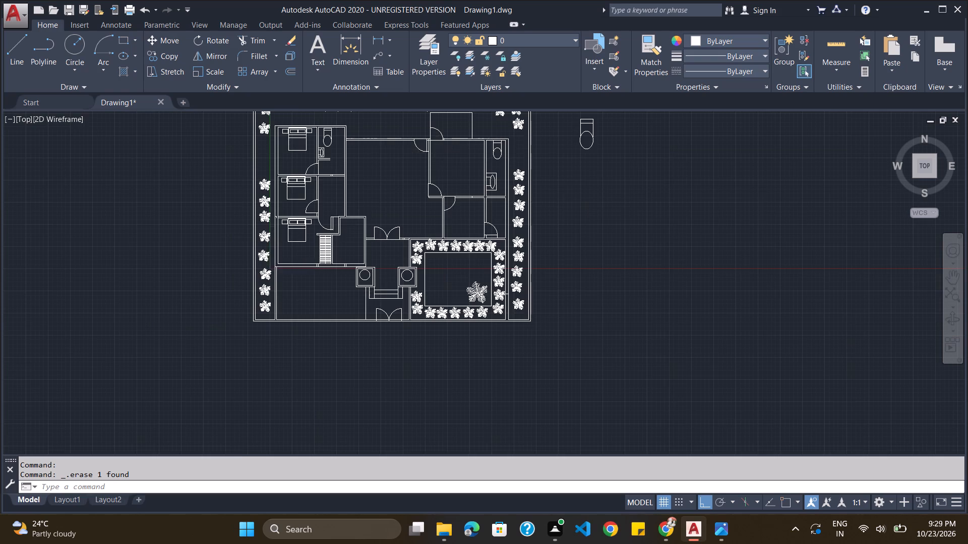
scroll(437, 153, up, 1)
scroll(437, 157, down, 1)
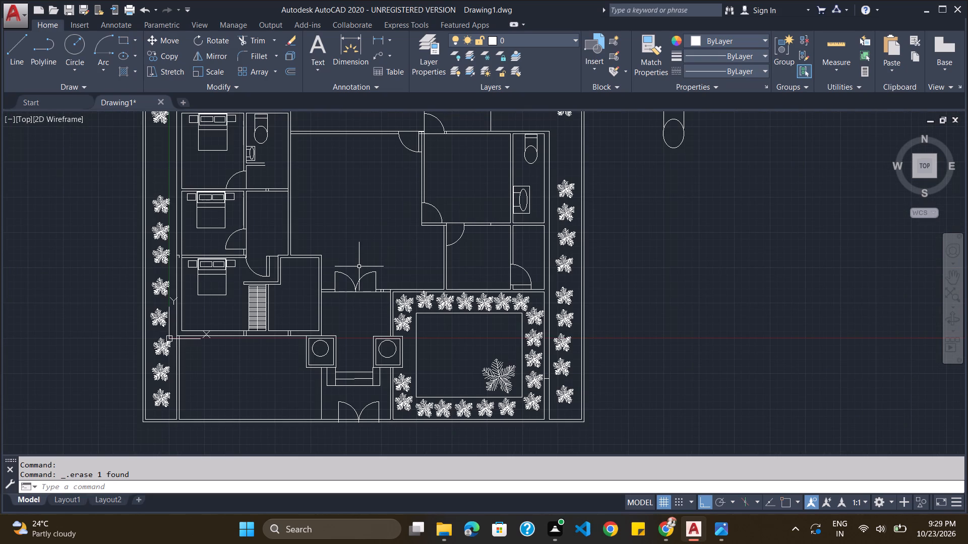
click(361, 279)
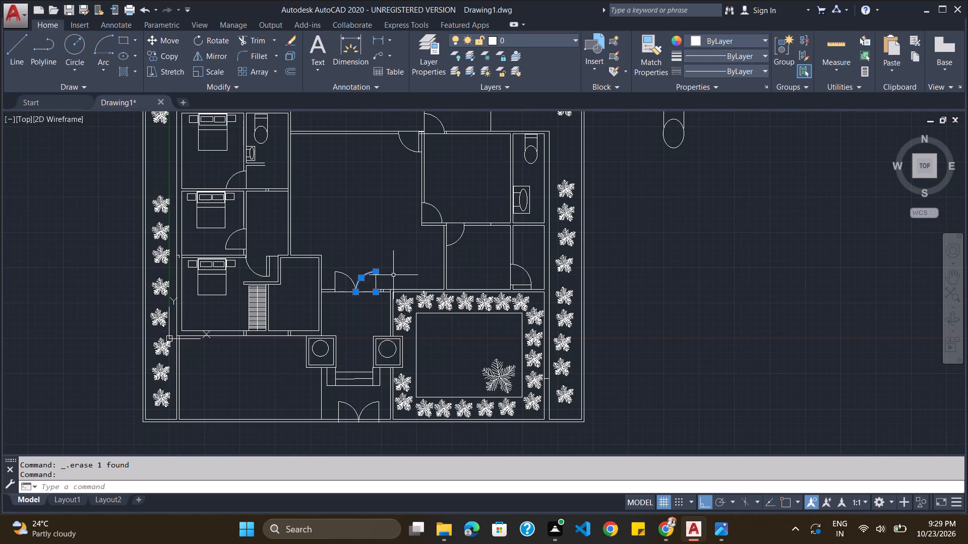
click(375, 284)
key(ctrl+c)
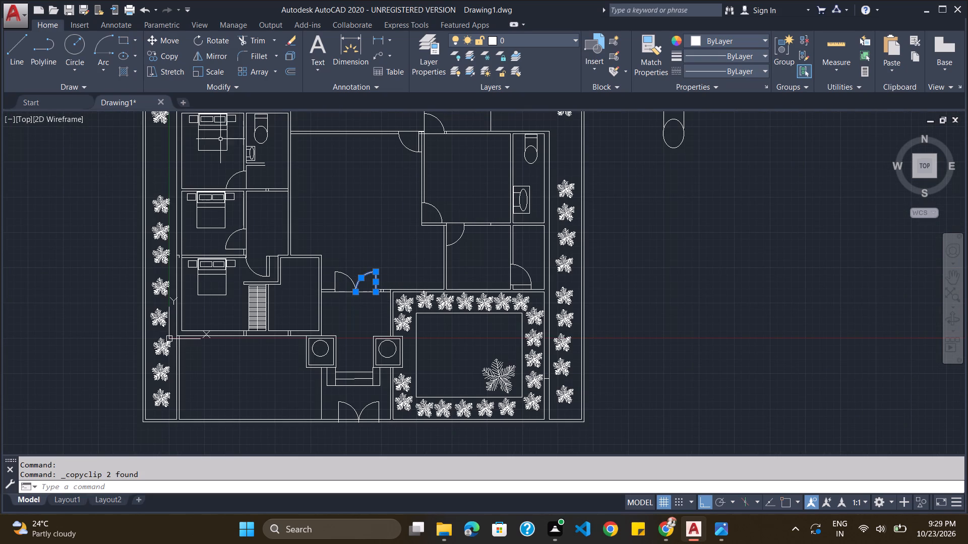
key(ctrl+v)
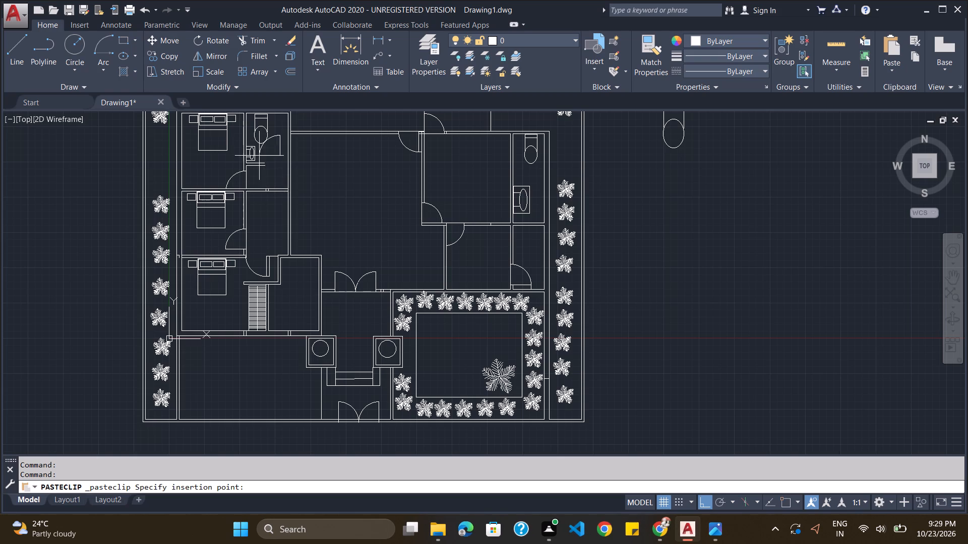
scroll(258, 162, up, 3)
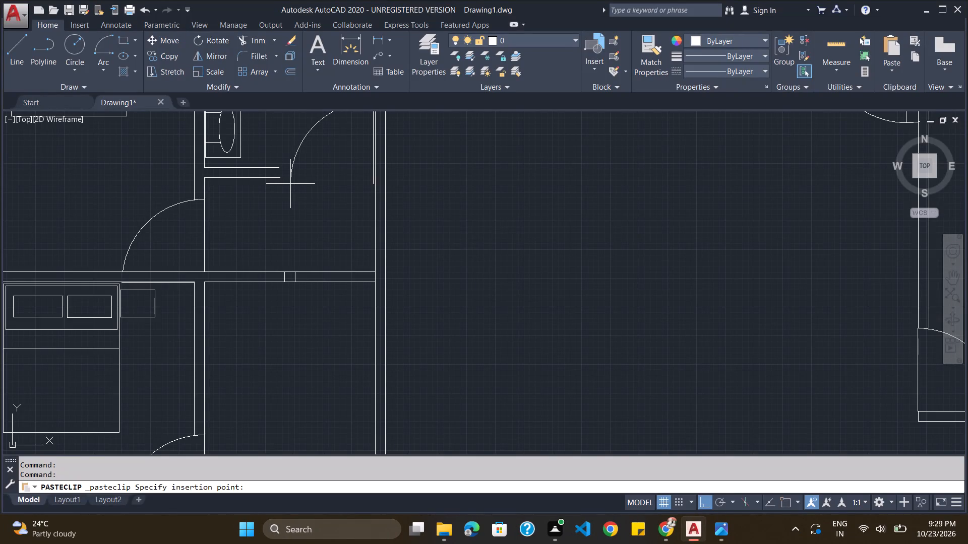
click(292, 182)
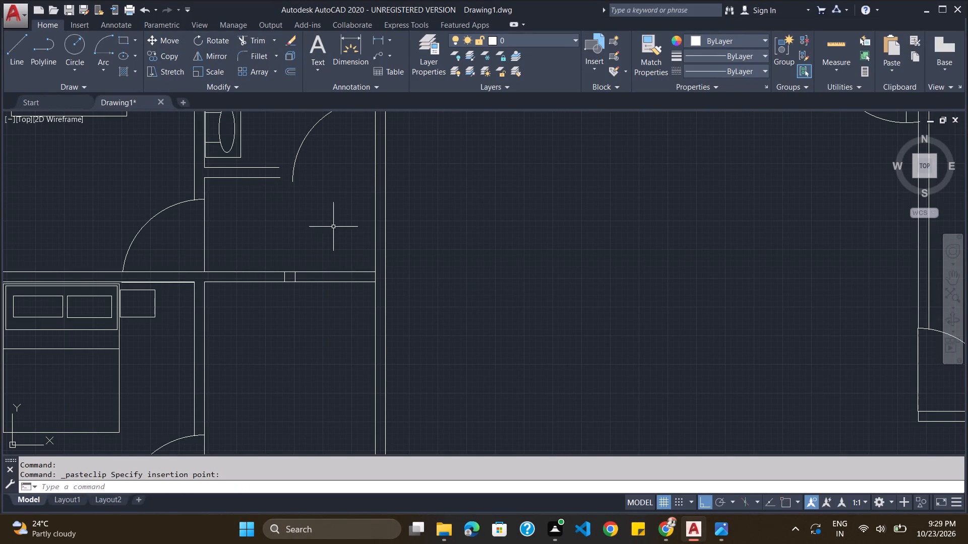
Extend the two Toilet 2 partition lines to the new door arc and trim the arc's overhang below the wall.
key(Escape)
text(TRIM)
key(Return)
key(Return)
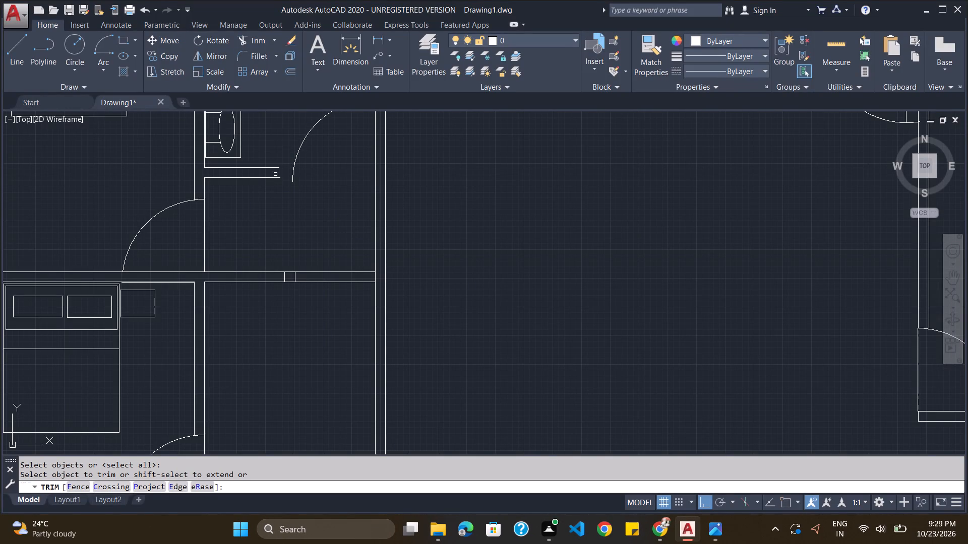
shift+click(274, 168)
shift+click(274, 179)
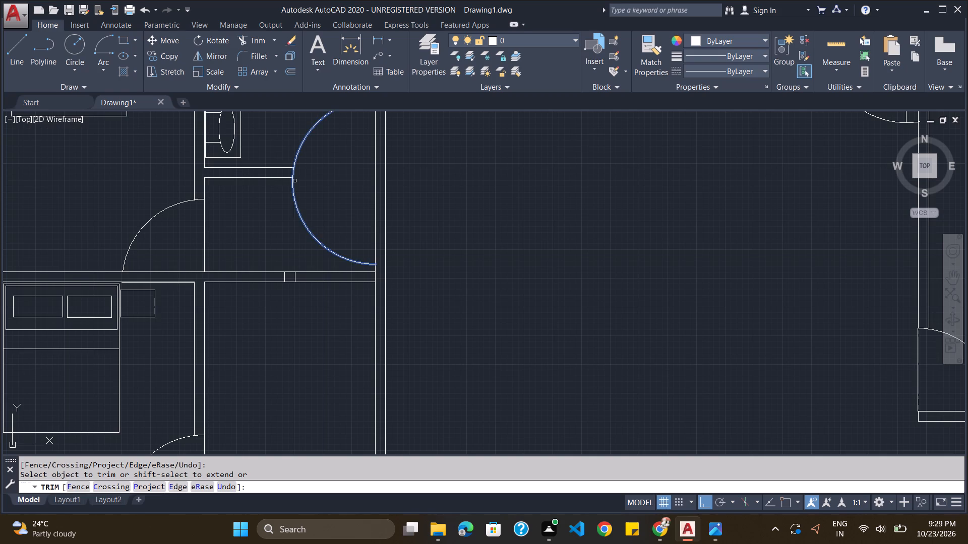
click(292, 182)
scroll(412, 204, down, 2)
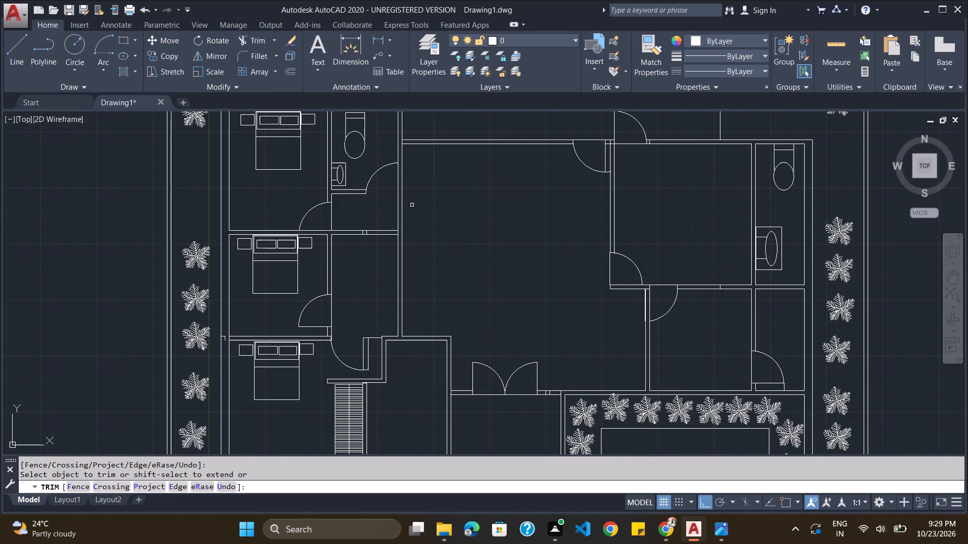
Paste another copy of the door leaf and arc at the east end of the wall between the east-side Toilet 1 and the utility.
key(ctrl+v)
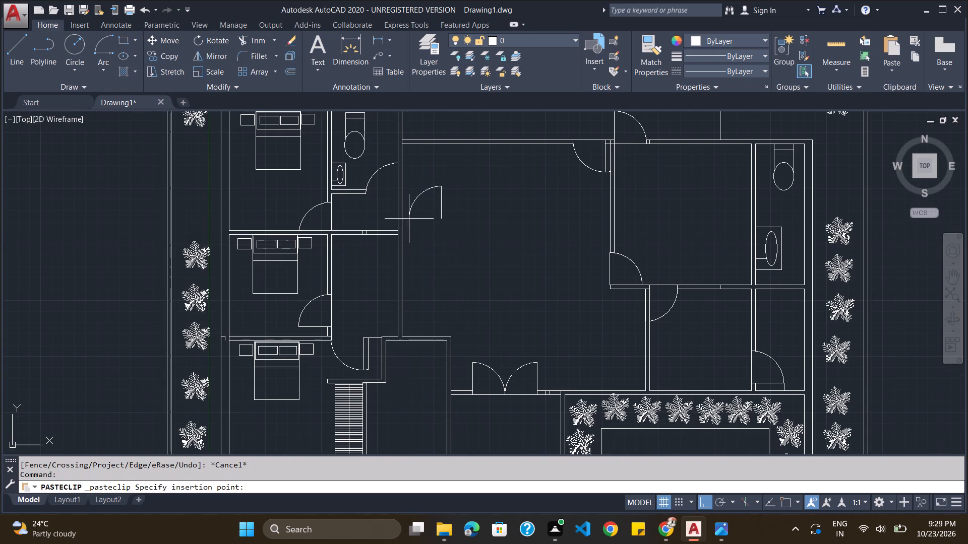
scroll(772, 302, up, 3)
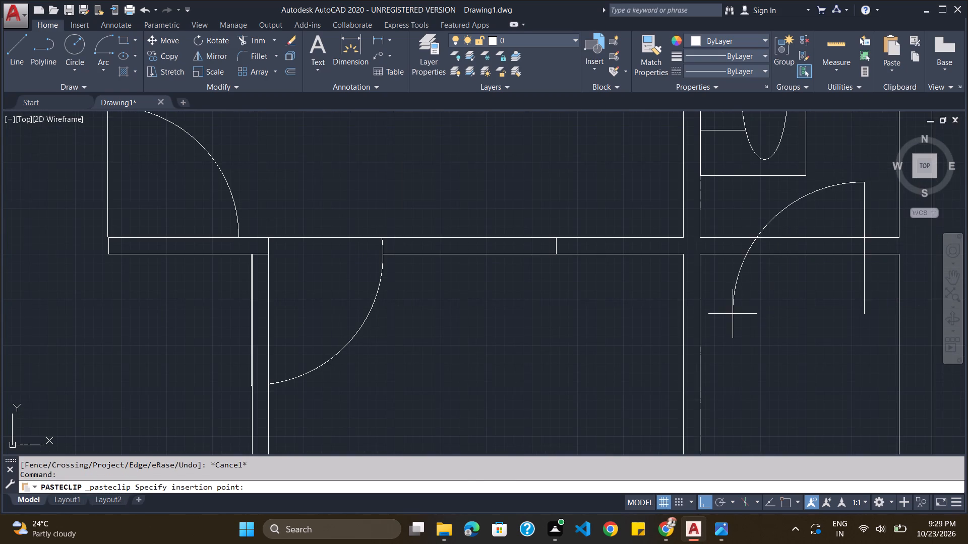
key(alt+Tab)
key(alt+Tab)
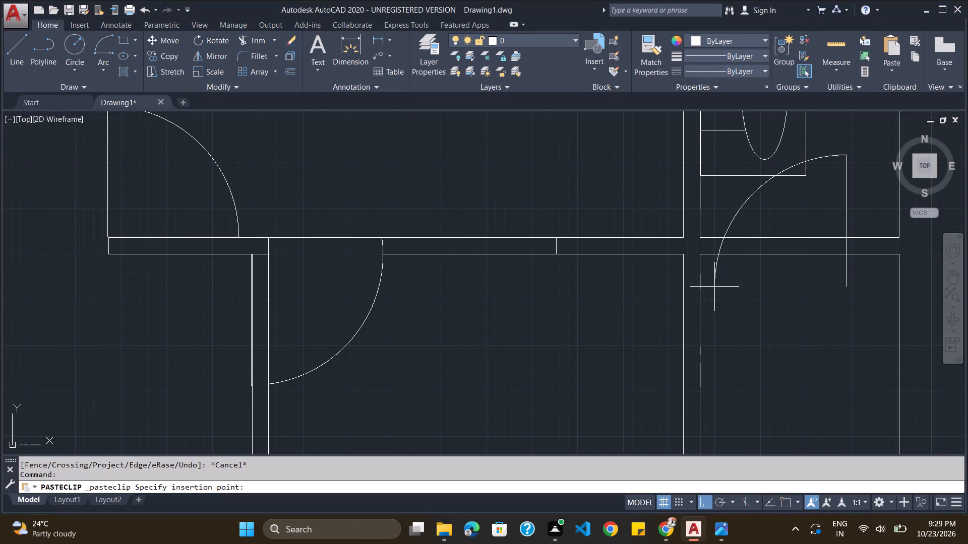
scroll(713, 288, down, 4)
scroll(720, 280, up, 3)
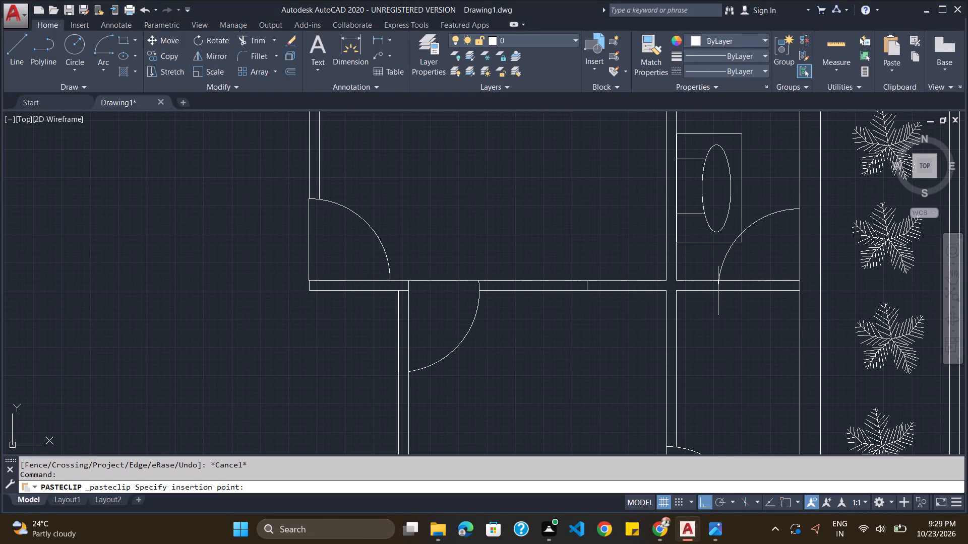
click(718, 291)
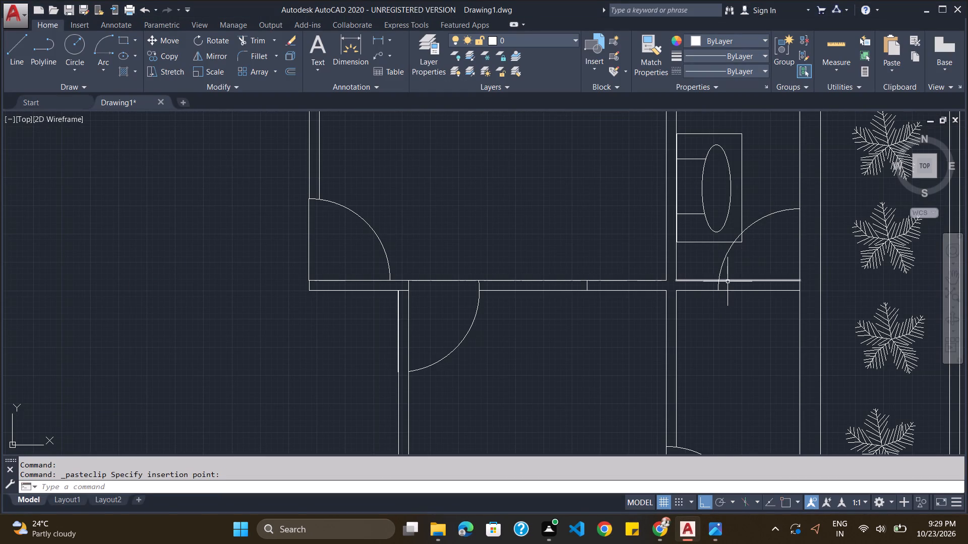
key(Escape)
key(Escape)
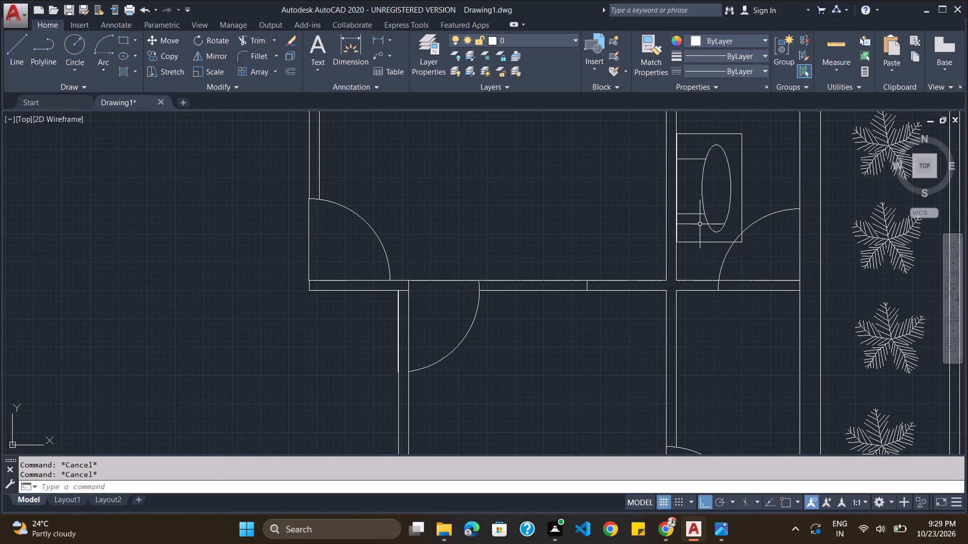
Scale down the washbasin in the east-side Toilet 1 about its northwest corner, to roughly two thirds of its size.
click(699, 244)
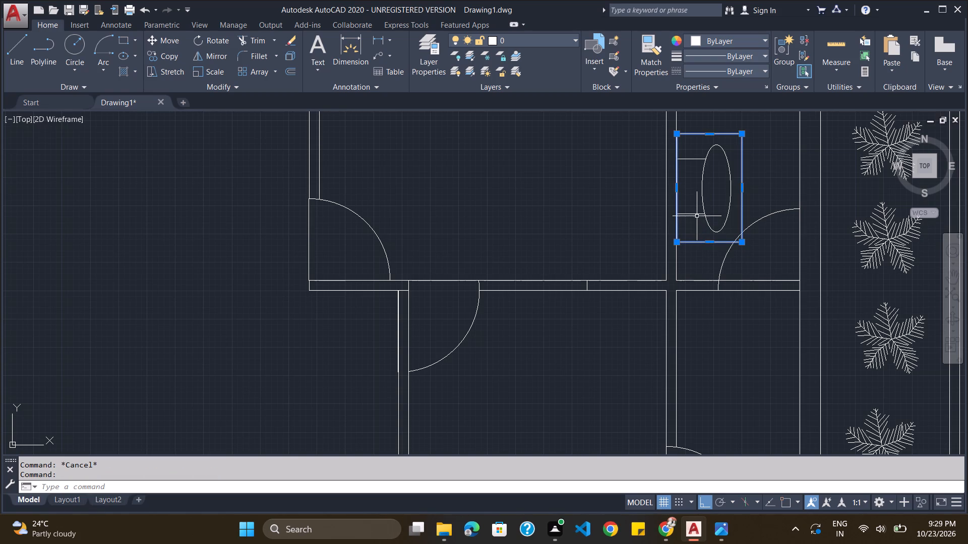
click(696, 215)
click(702, 174)
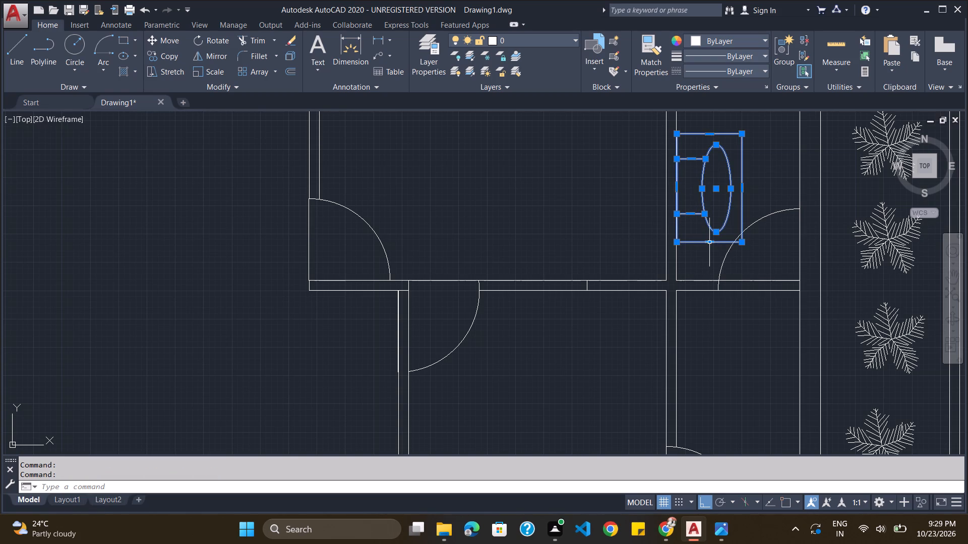
text(SC)
key(Return)
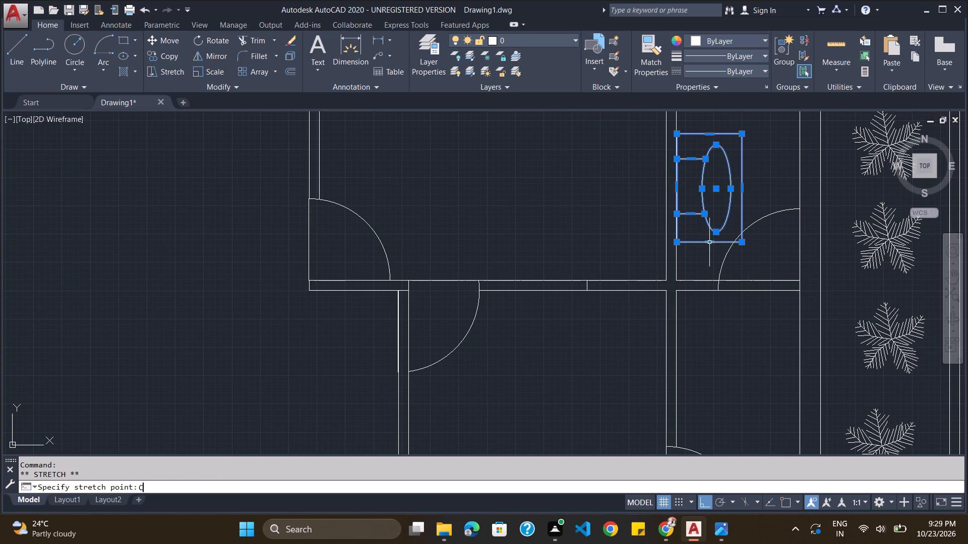
click(679, 137)
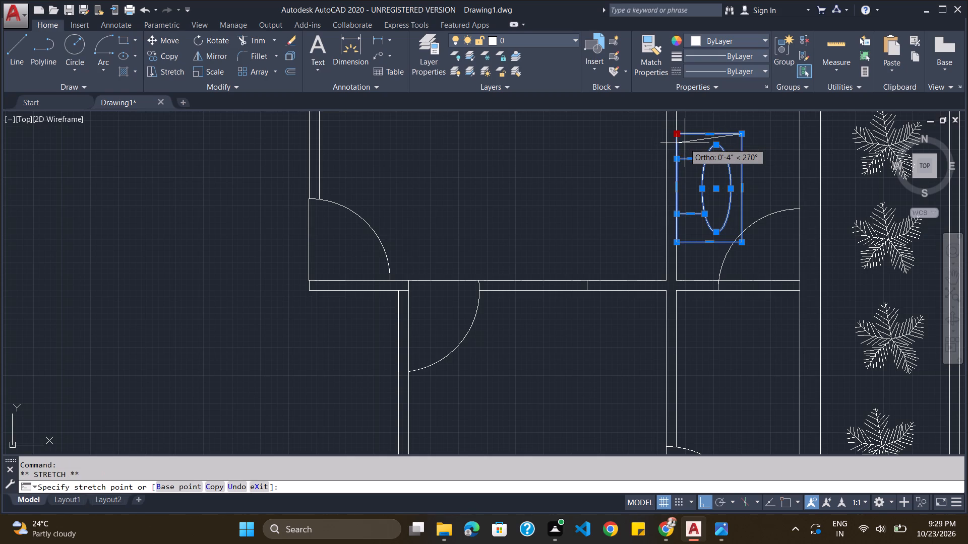
key(Escape)
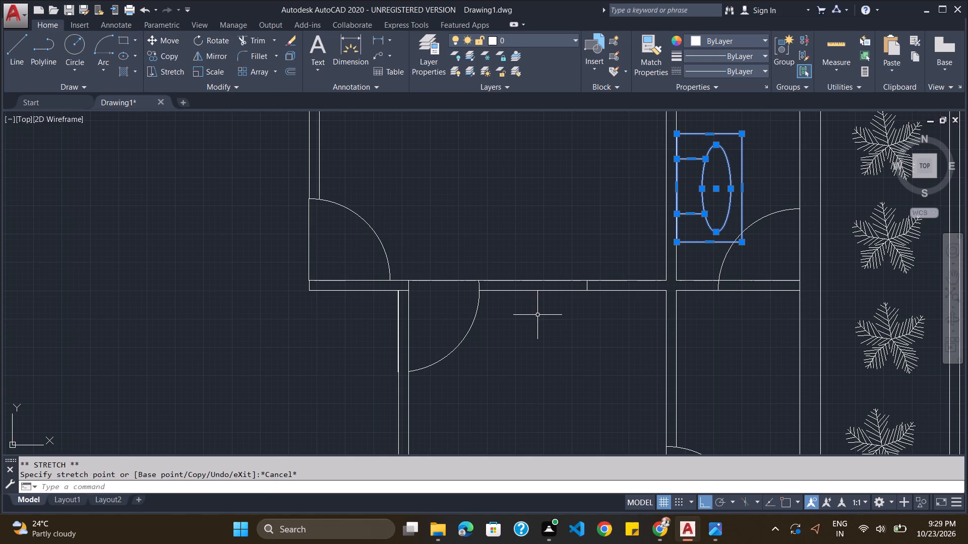
text(SC)
key(Return)
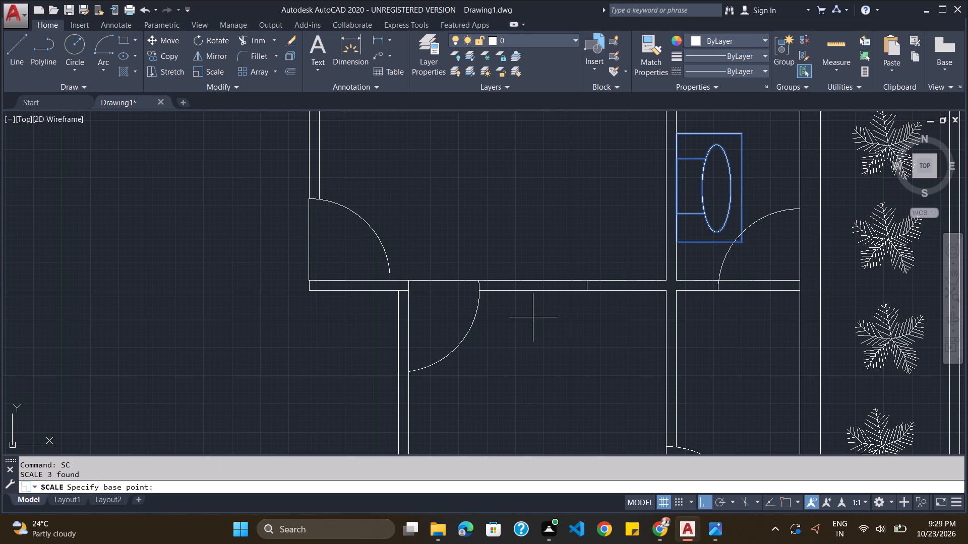
click(676, 135)
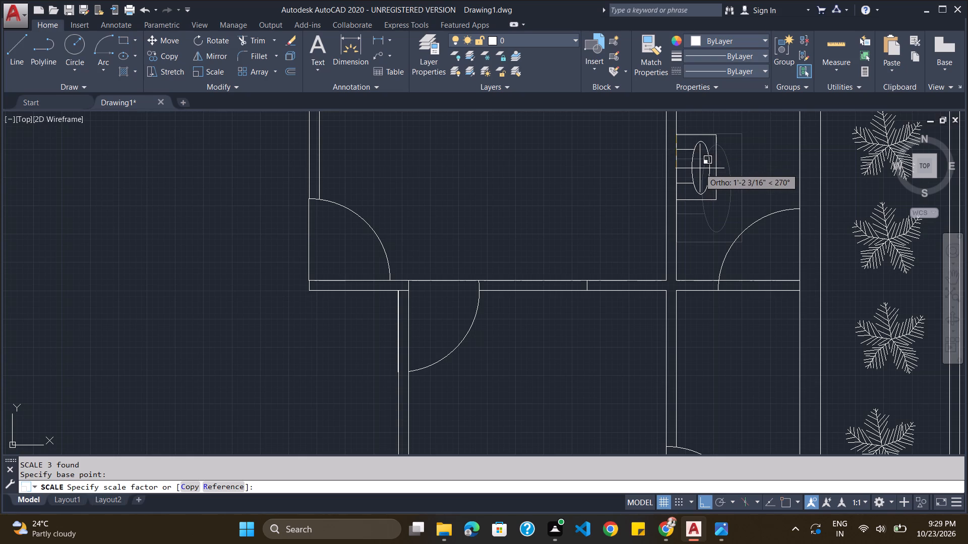
click(704, 173)
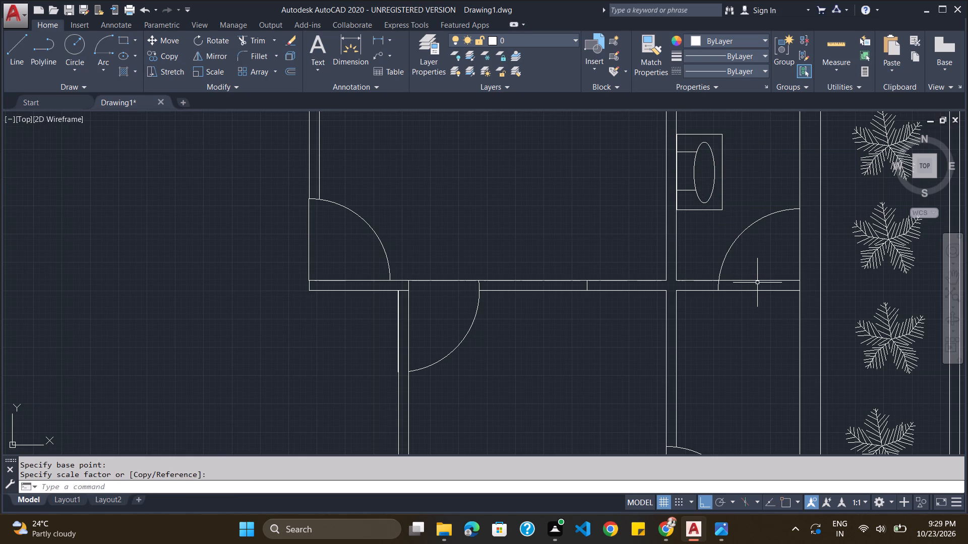
Trim the upper wall line crossing the door opening between the east-side Toilet 1 and the utility.
key(t)
key(r)
key(i)
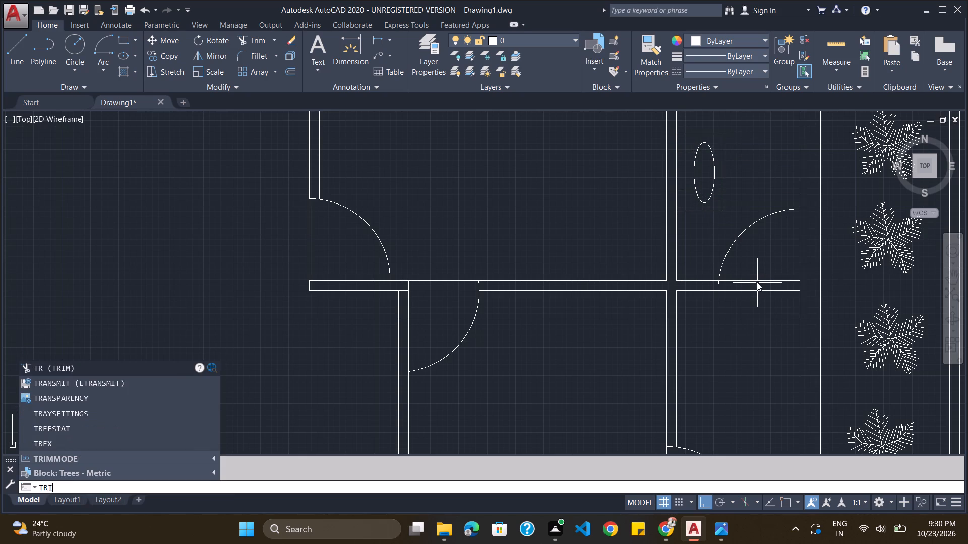
key(m)
key(Return)
key(Return)
click(770, 280)
Compare the whole floor plan with the reference image to see which furniture is still missing.
scroll(767, 282, down, 3)
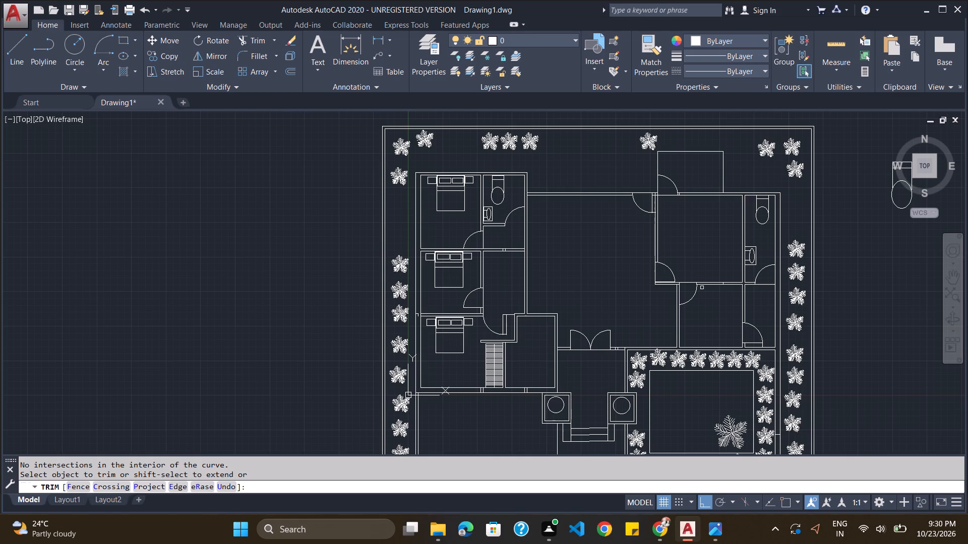
scroll(691, 229, up, 1)
scroll(691, 231, down, 2)
scroll(679, 331, up, 1)
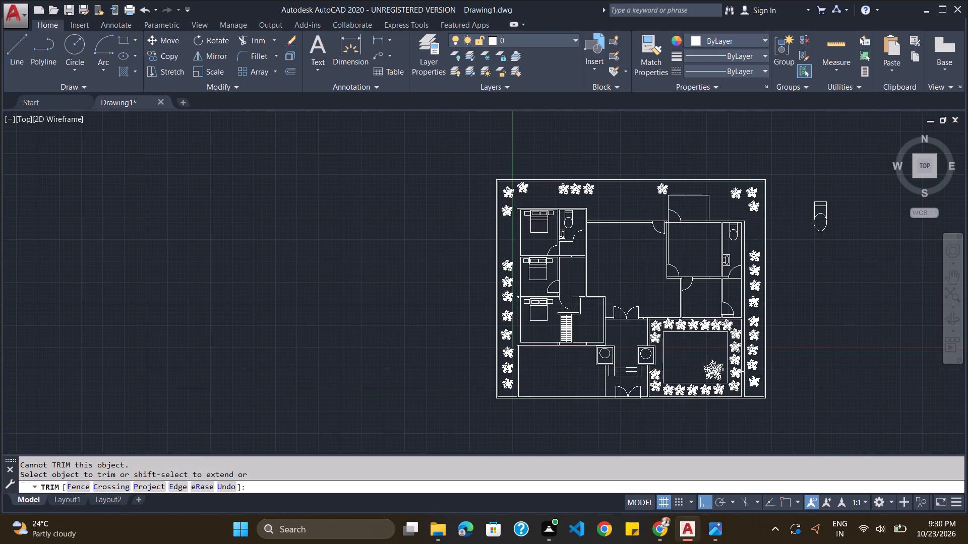
scroll(679, 333, down, 1)
key(alt+Tab)
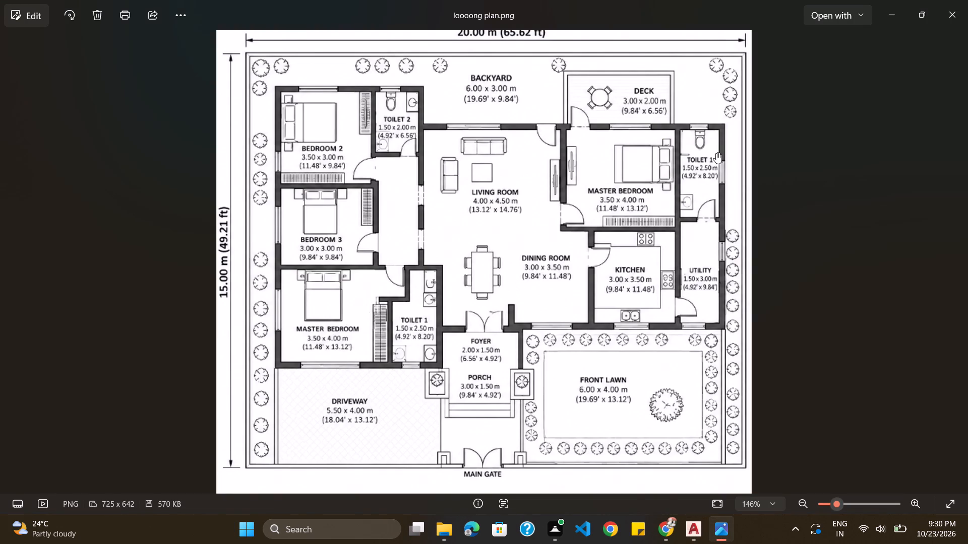
key(alt+Tab)
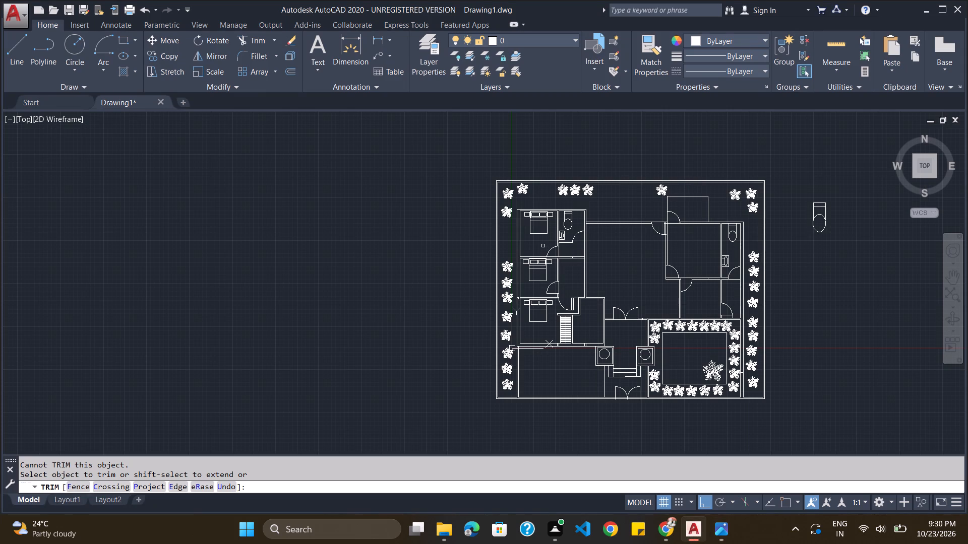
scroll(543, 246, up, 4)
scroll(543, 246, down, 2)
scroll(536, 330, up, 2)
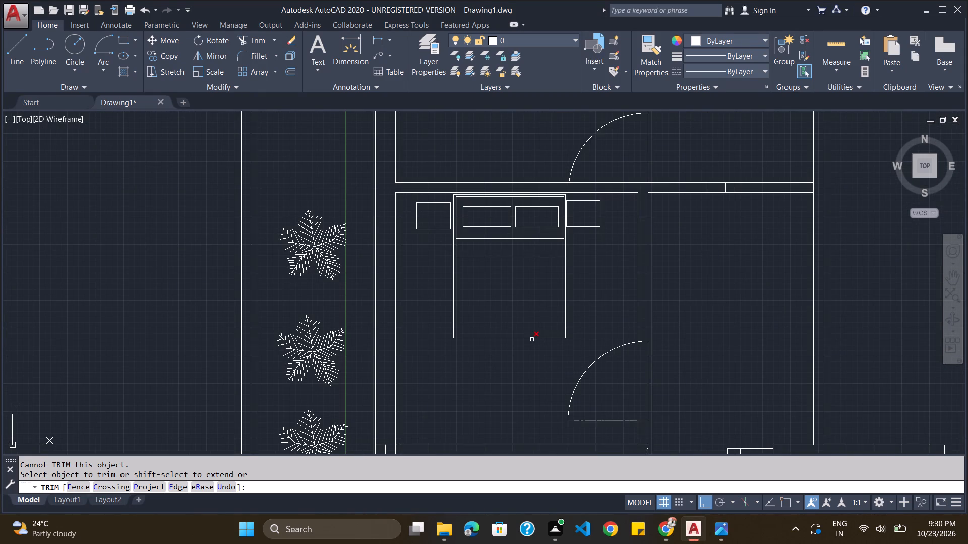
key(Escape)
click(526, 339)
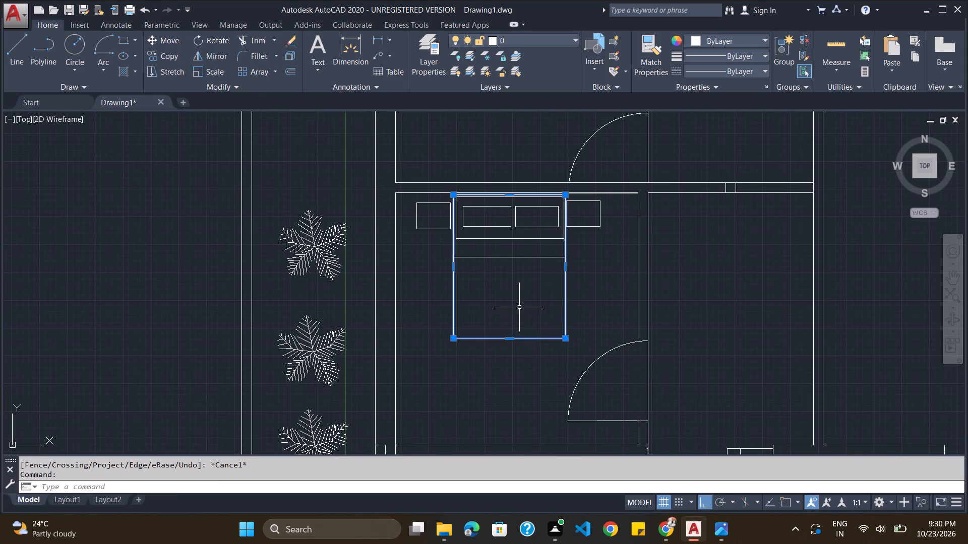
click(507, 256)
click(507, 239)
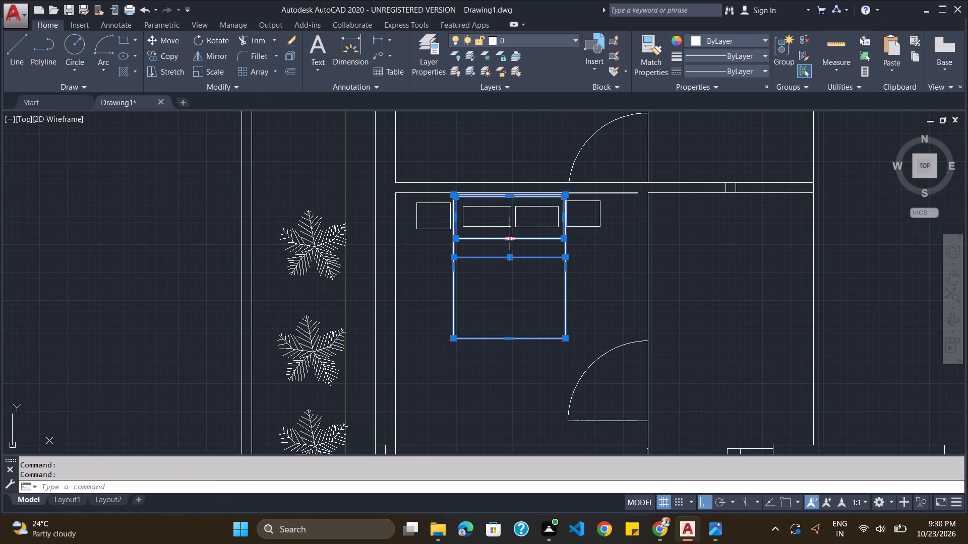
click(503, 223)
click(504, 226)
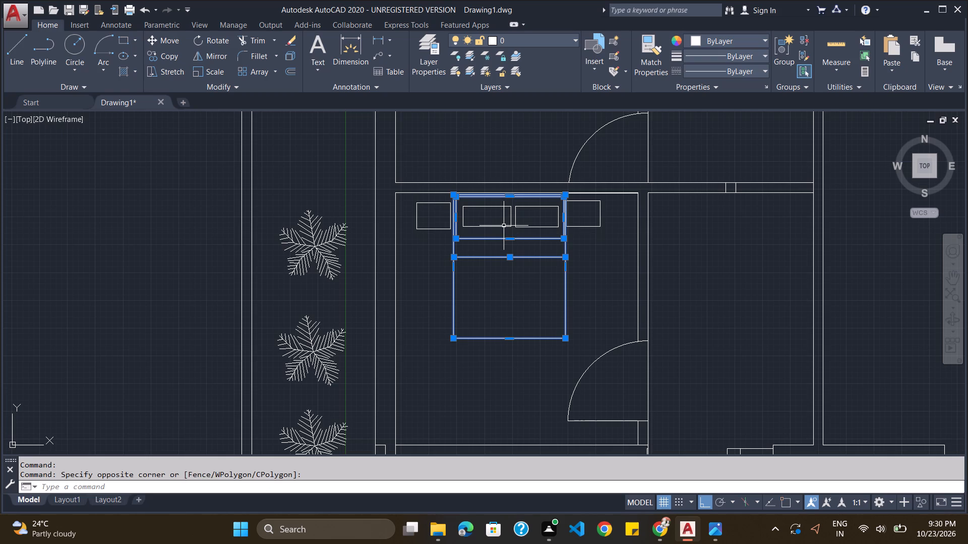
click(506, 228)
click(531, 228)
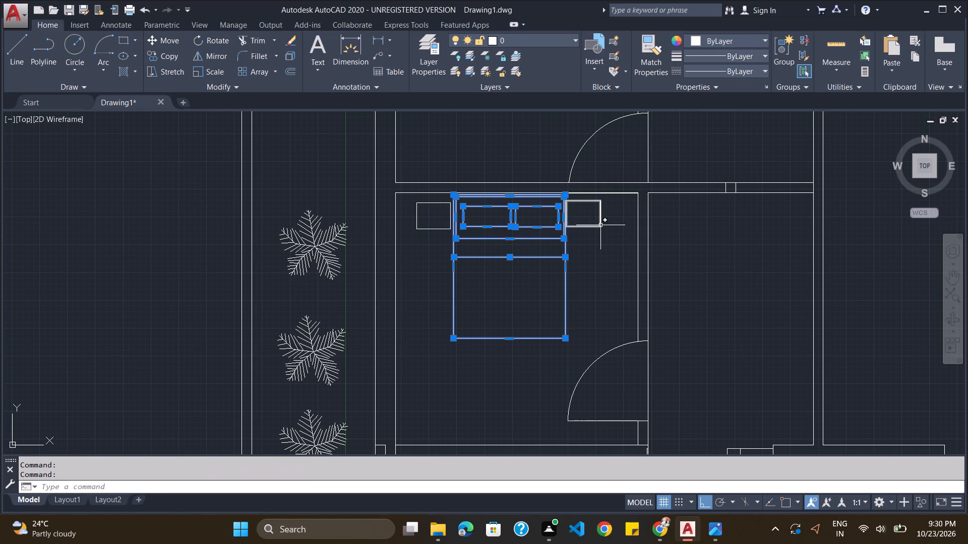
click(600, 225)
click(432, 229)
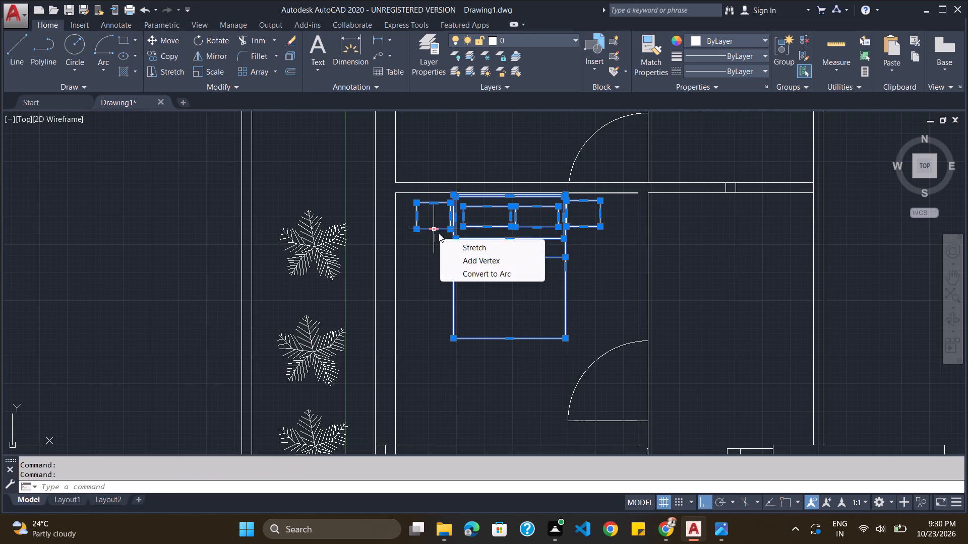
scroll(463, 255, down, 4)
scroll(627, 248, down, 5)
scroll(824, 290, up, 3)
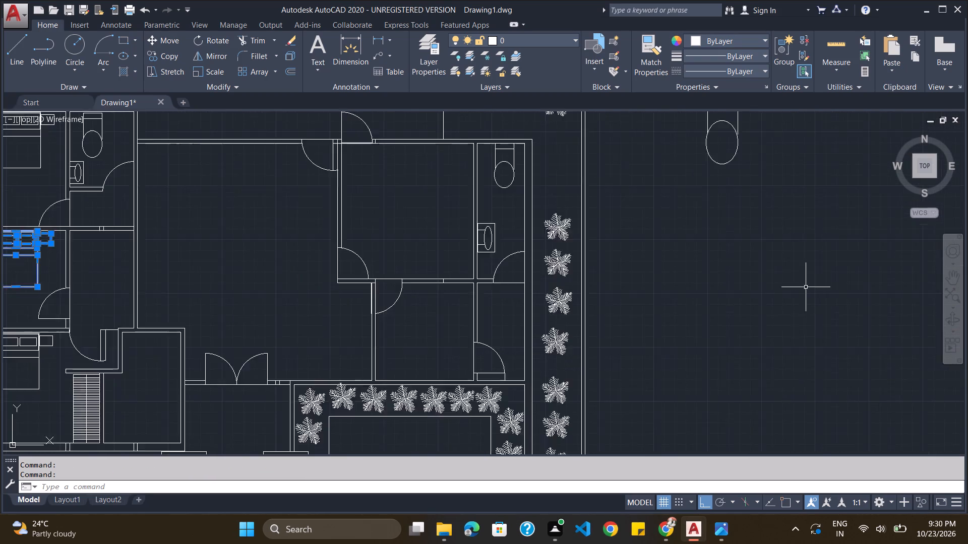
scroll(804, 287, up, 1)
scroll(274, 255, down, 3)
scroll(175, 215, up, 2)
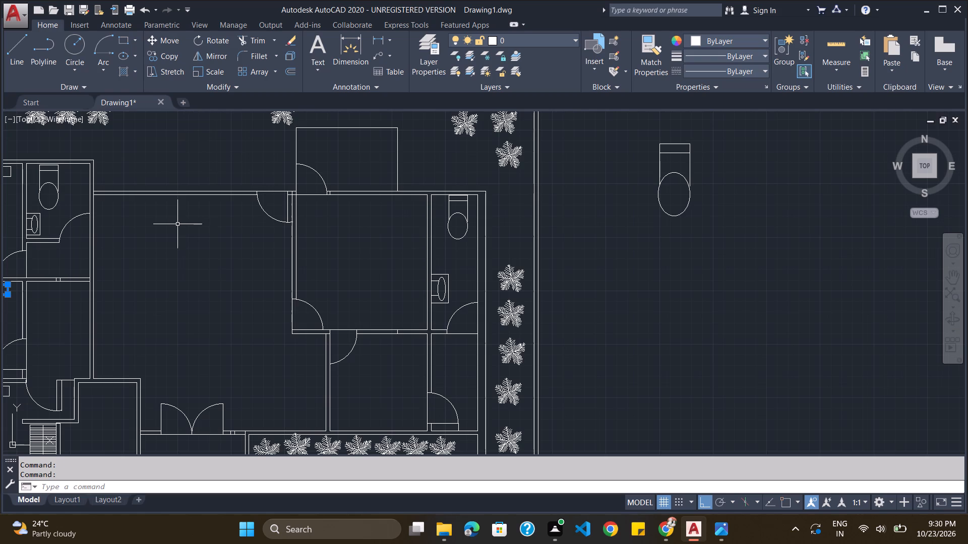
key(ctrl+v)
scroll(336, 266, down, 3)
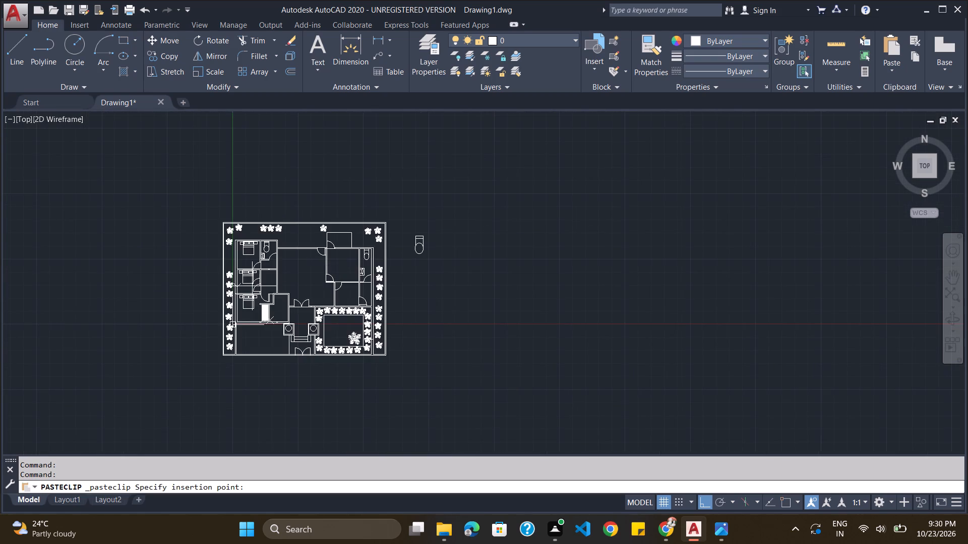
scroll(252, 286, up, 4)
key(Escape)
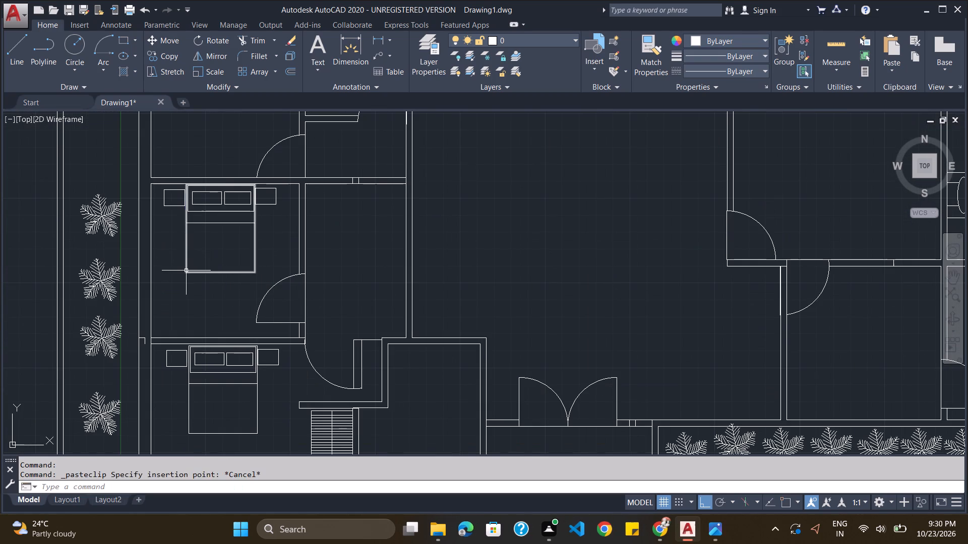
Copy the Bedroom 3 bed with its pillows and both nightstands and paste the set in the living room.
click(186, 270)
click(214, 224)
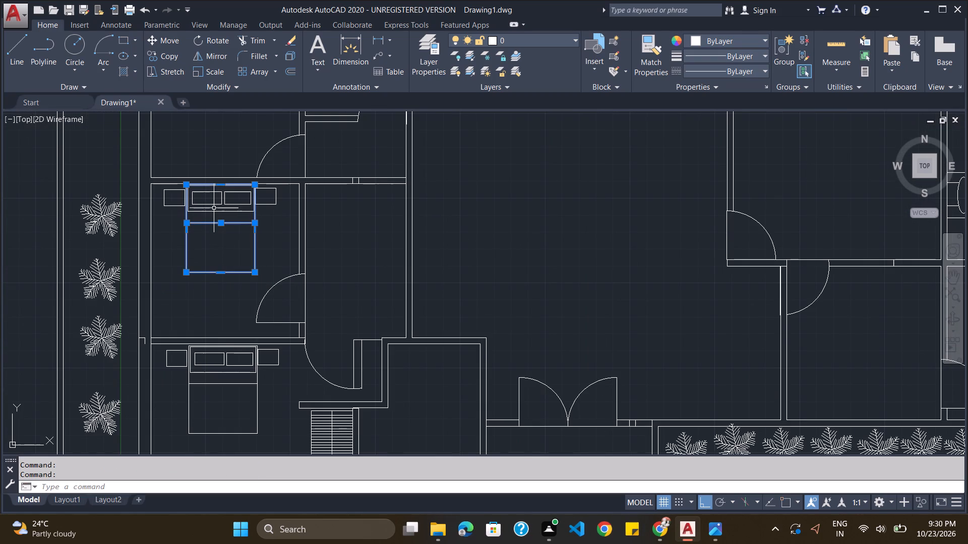
click(214, 205)
click(231, 203)
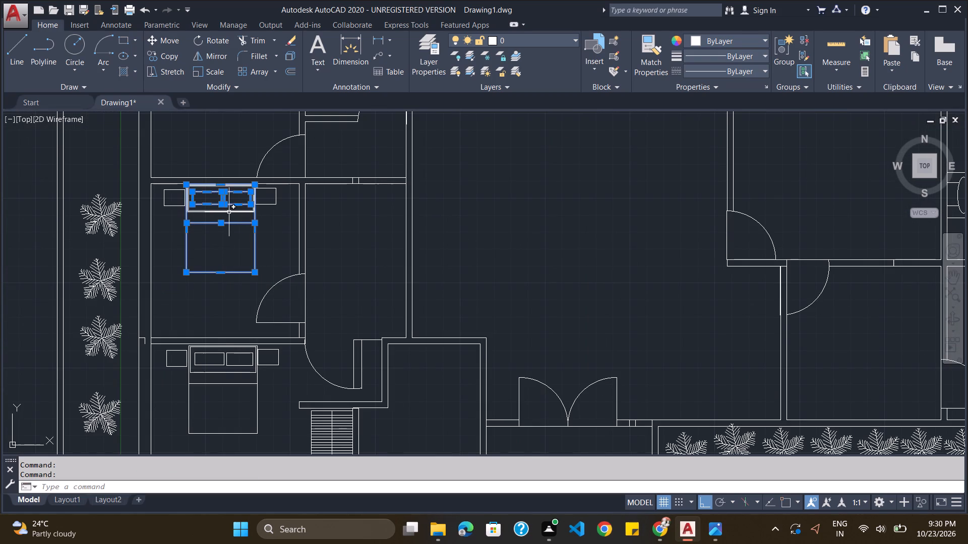
click(229, 212)
click(270, 205)
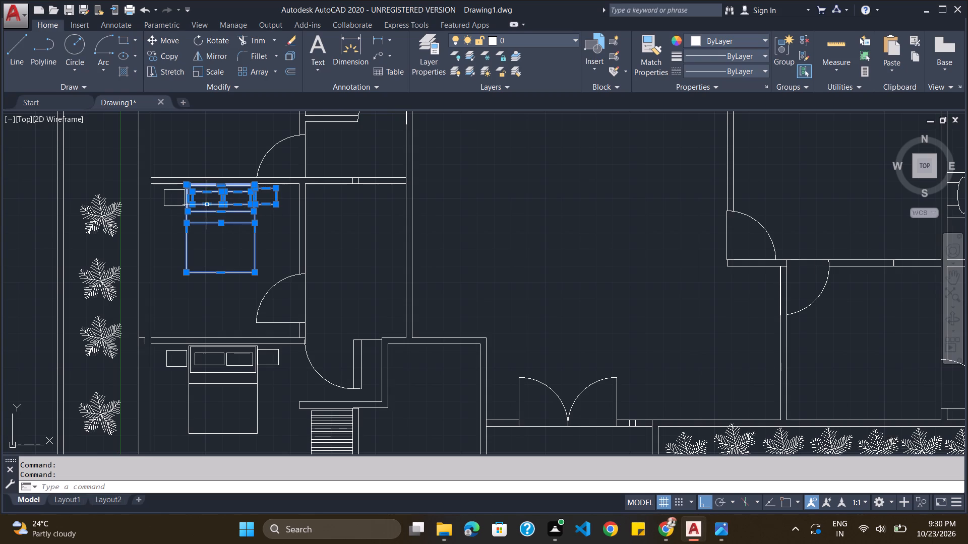
click(180, 207)
key(ctrl+c)
key(ctrl+c)
key(ctrl+c)
key(ctrl+c)
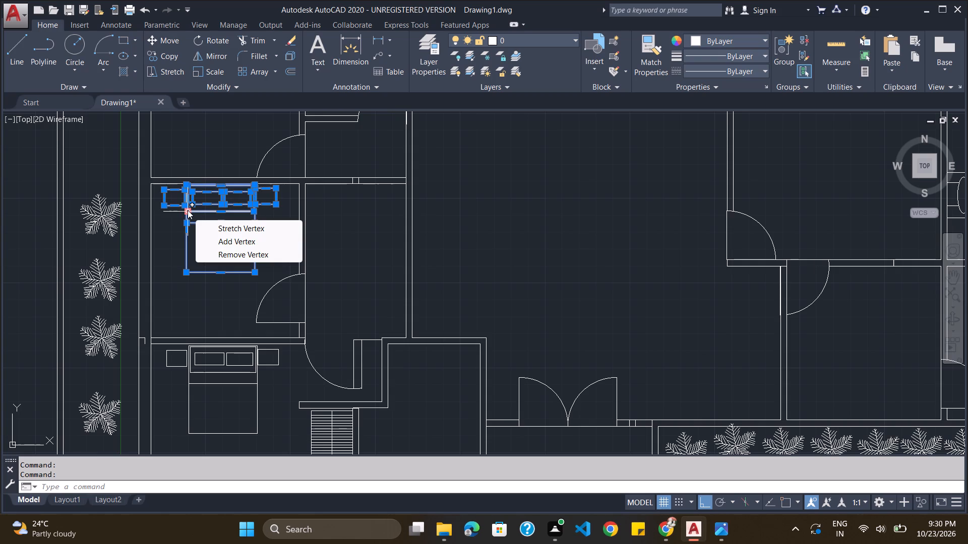
scroll(198, 232, down, 5)
scroll(482, 264, down, 3)
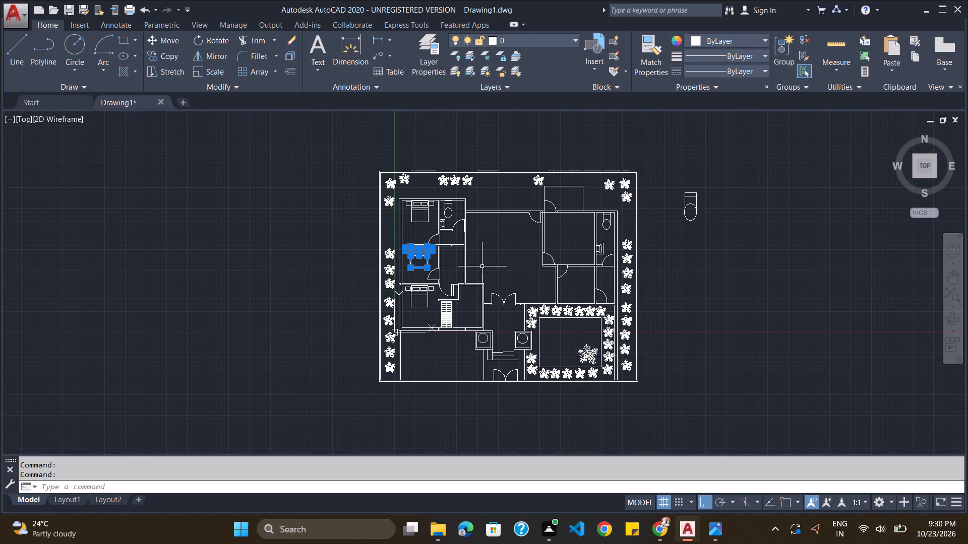
key(ctrl+c)
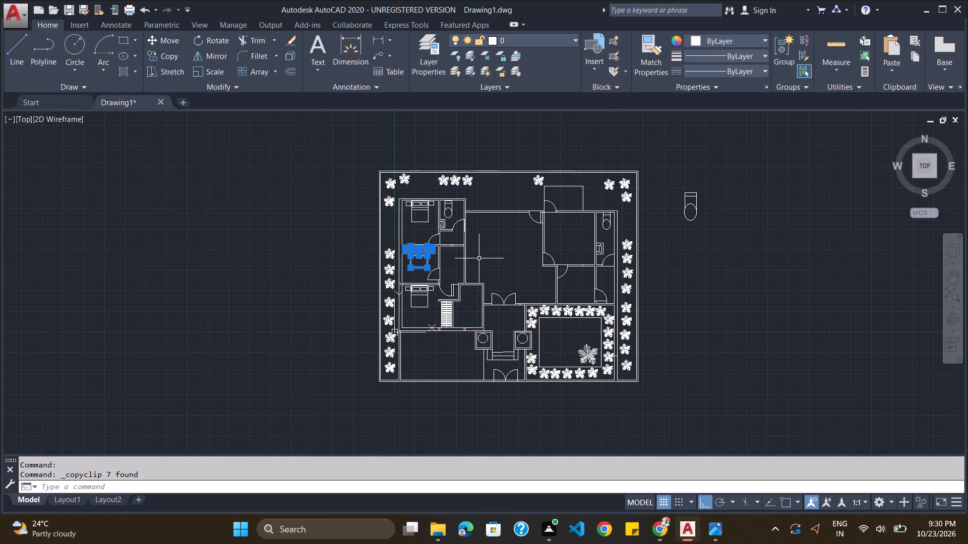
key(ctrl+v)
click(492, 258)
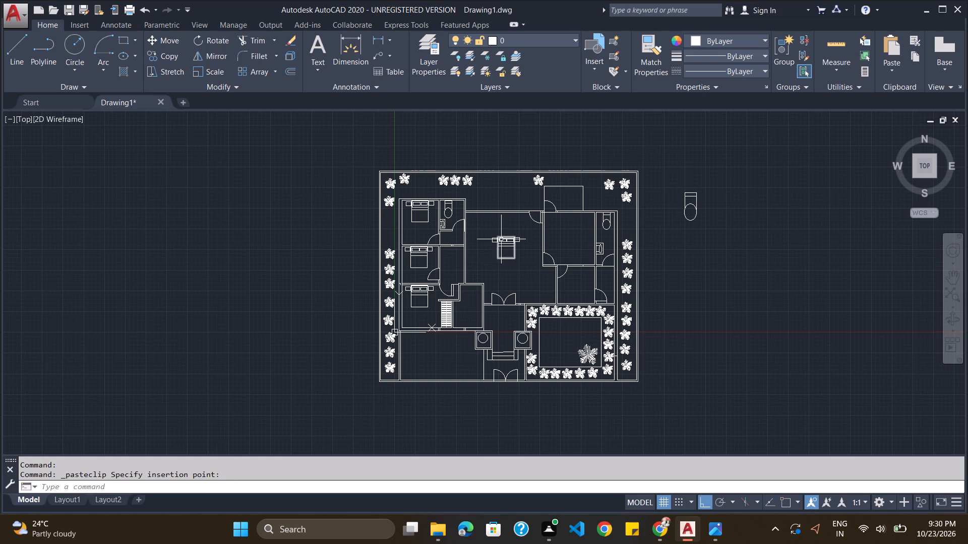
Rotate the pasted bed and nightstands in the living room 90° clockwise, with the headboard on the east side.
click(501, 238)
click(506, 268)
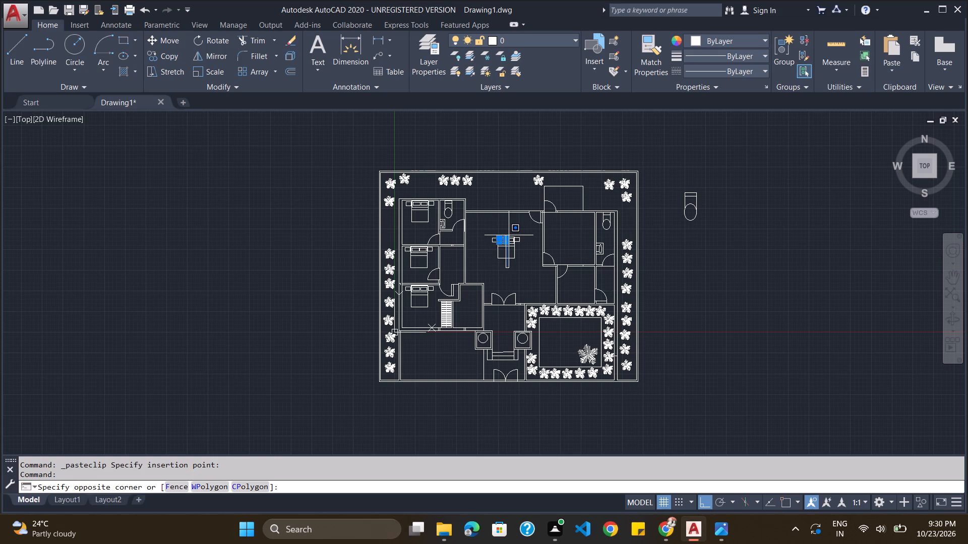
key(Escape)
key(Escape)
drag(502, 232, 500, 232)
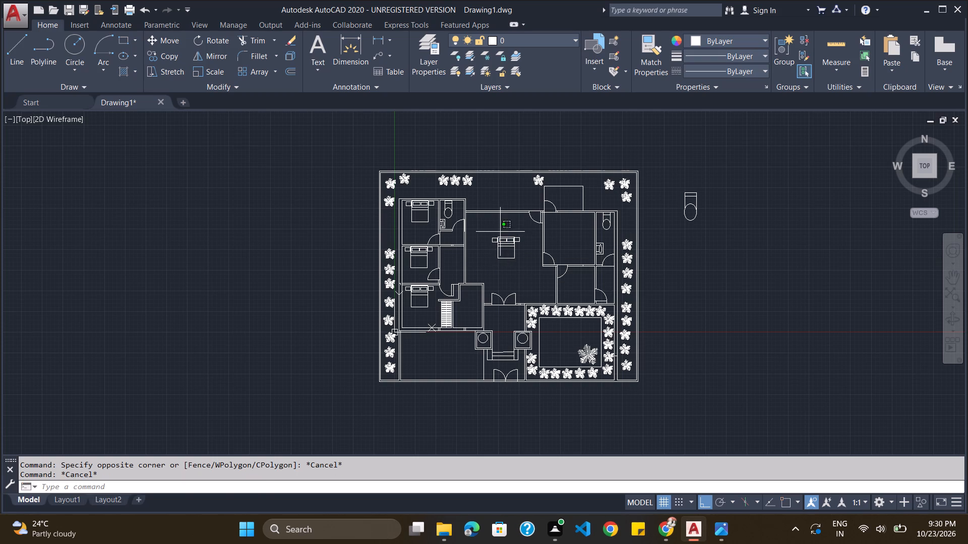
drag(500, 232, 517, 232)
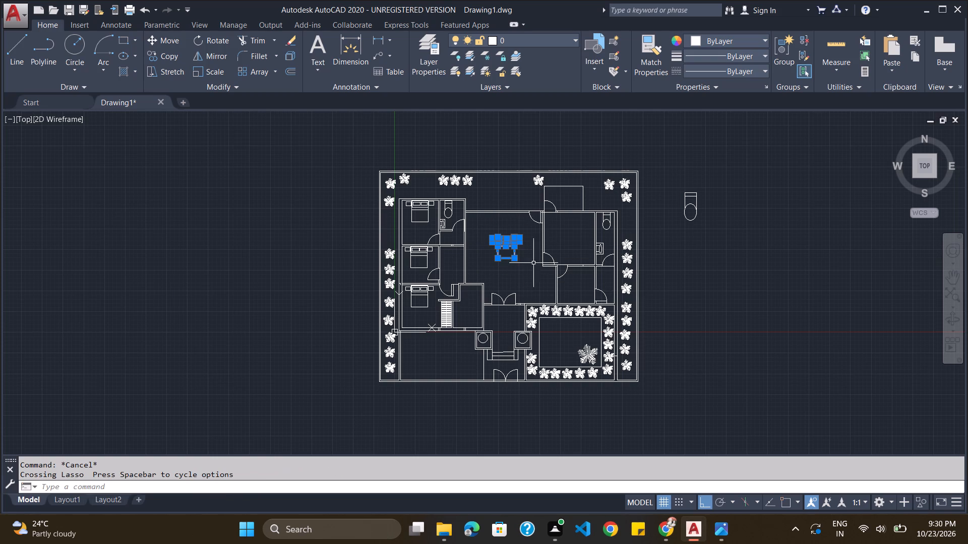
text(RO)
key(Return)
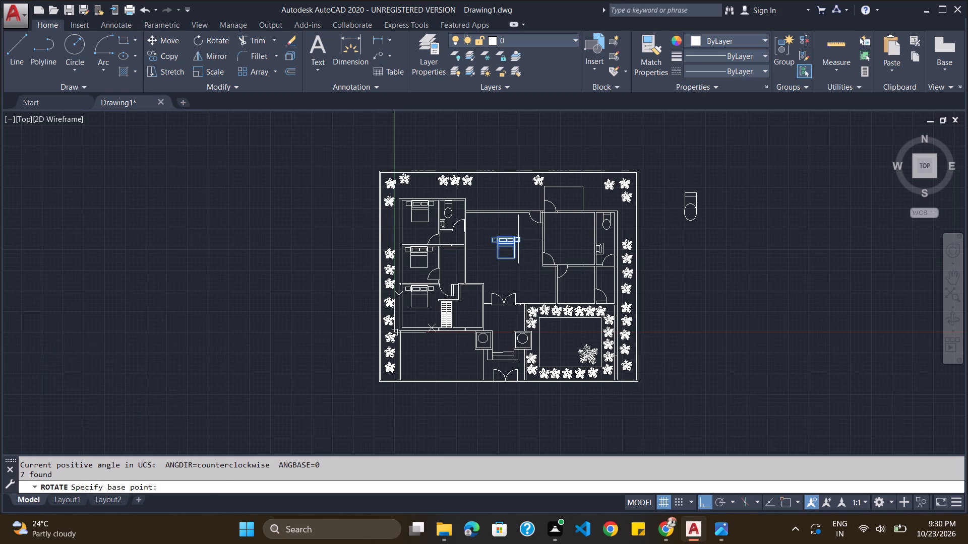
click(518, 238)
click(521, 250)
scroll(520, 223, up, 2)
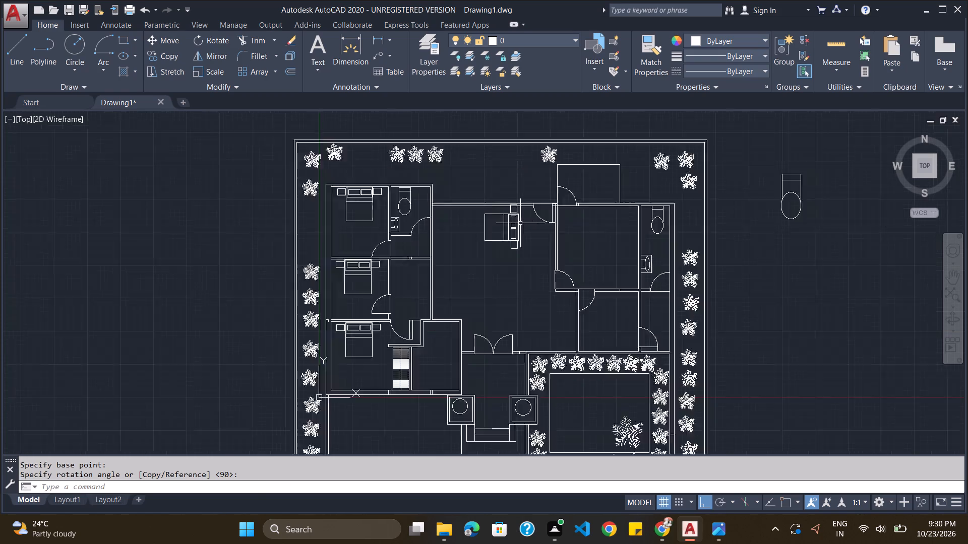
Cut the rotated bed with both nightstands from the living room and paste it against the east wall of the east-side master bedroom.
scroll(520, 223, up, 2)
drag(514, 165, 380, 219)
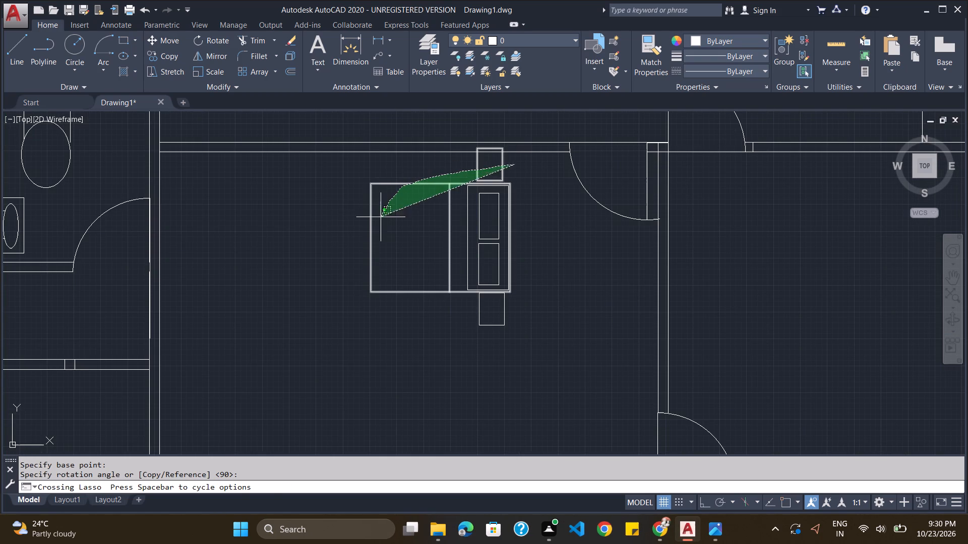
drag(380, 219, 505, 225)
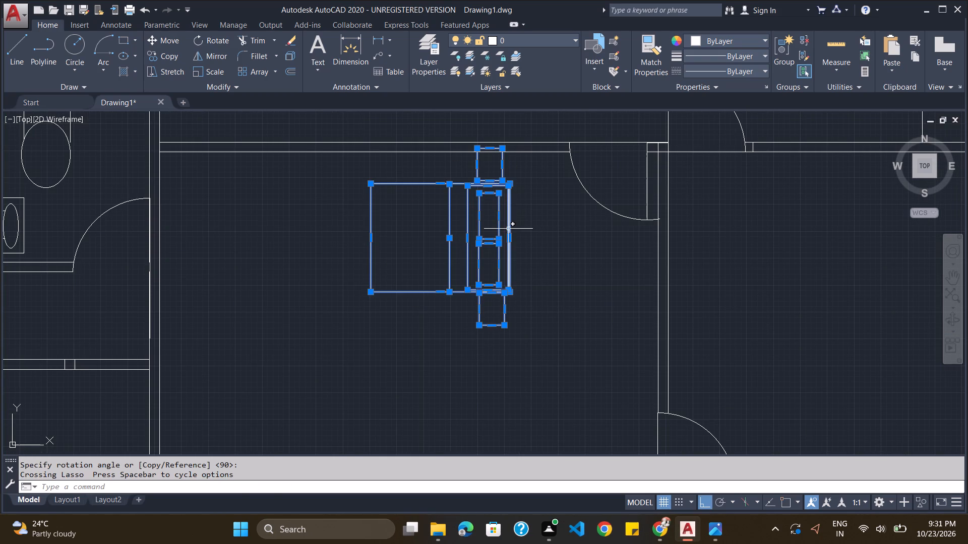
key(ctrl+x)
ctrl+scroll(504, 301, down, 4)
scroll(589, 315, up, 3)
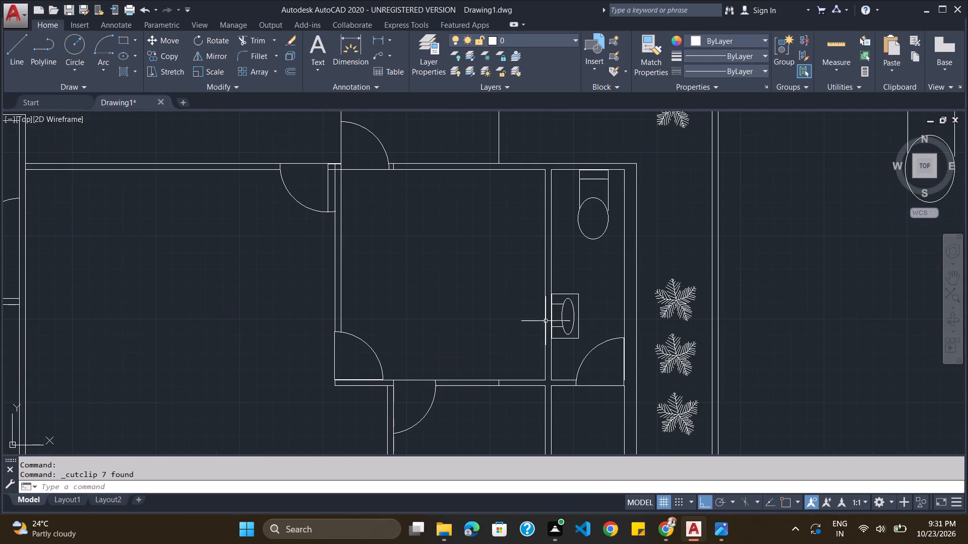
key(ctrl+v)
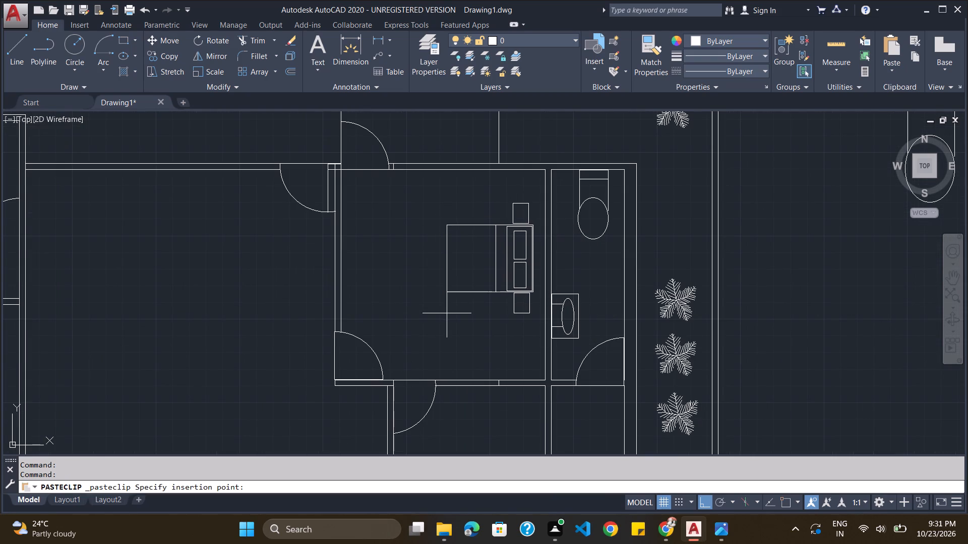
click(456, 310)
scroll(455, 318, down, 4)
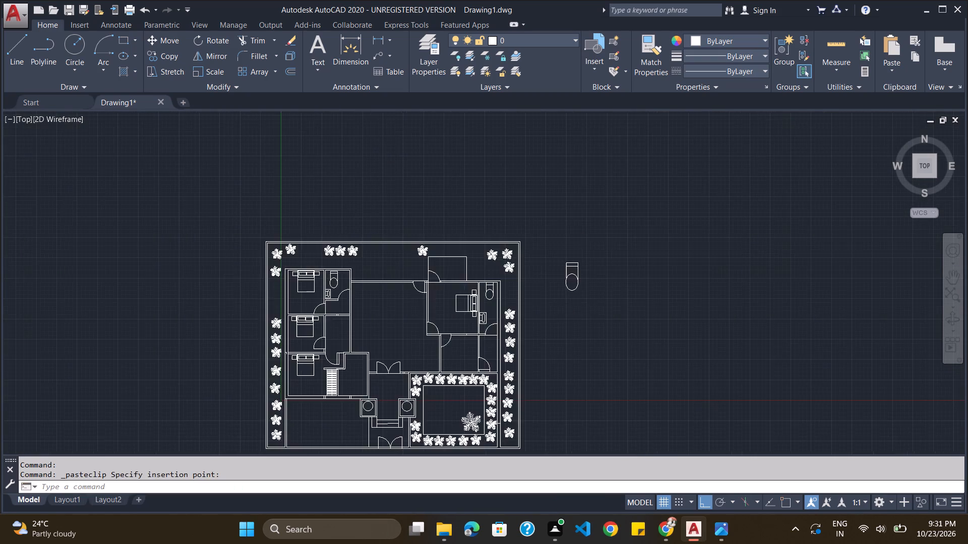
Draw the TV unit on the east-side master bedroom's west wall as a tall narrow rectangle with a thinner rectangle inside it.
scroll(428, 356, up, 1)
key(alt+Tab)
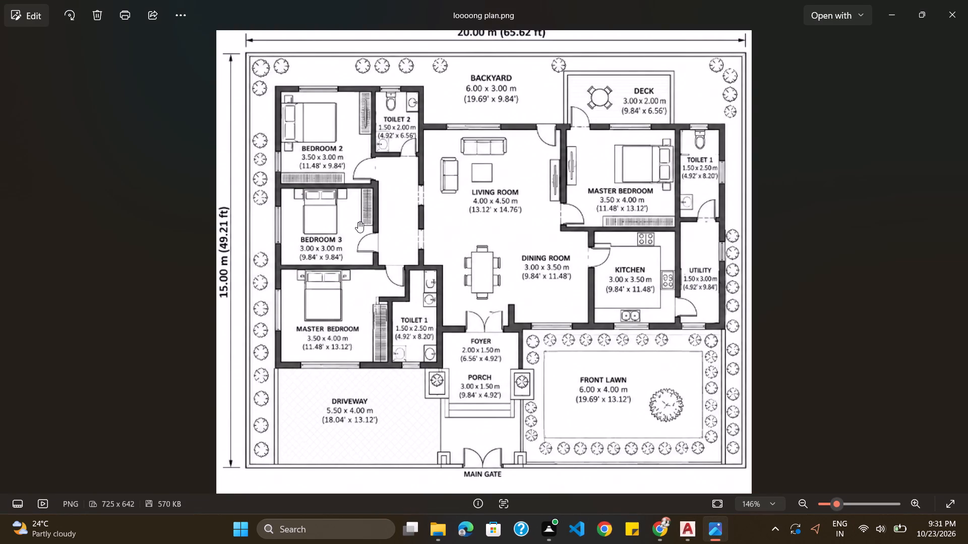
key(alt+Tab)
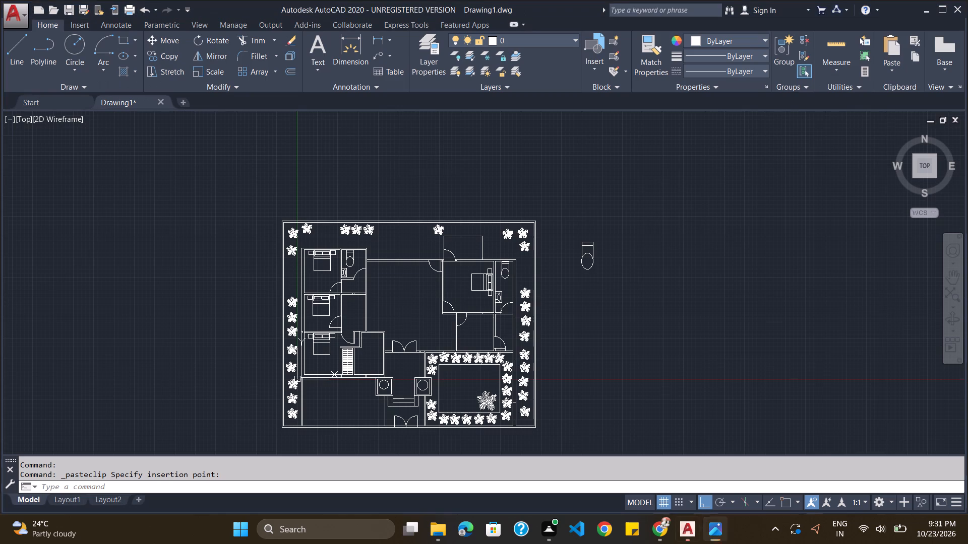
scroll(447, 266, up, 3)
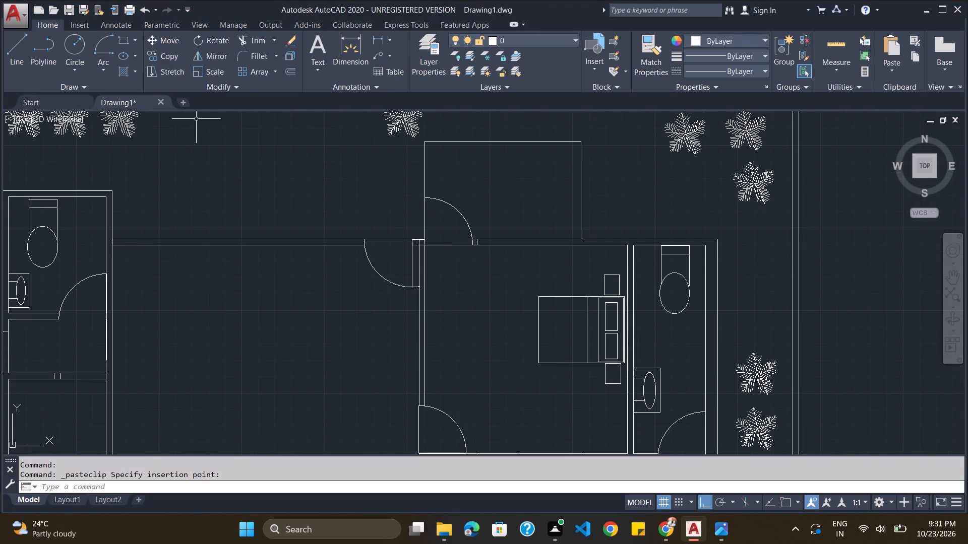
click(126, 41)
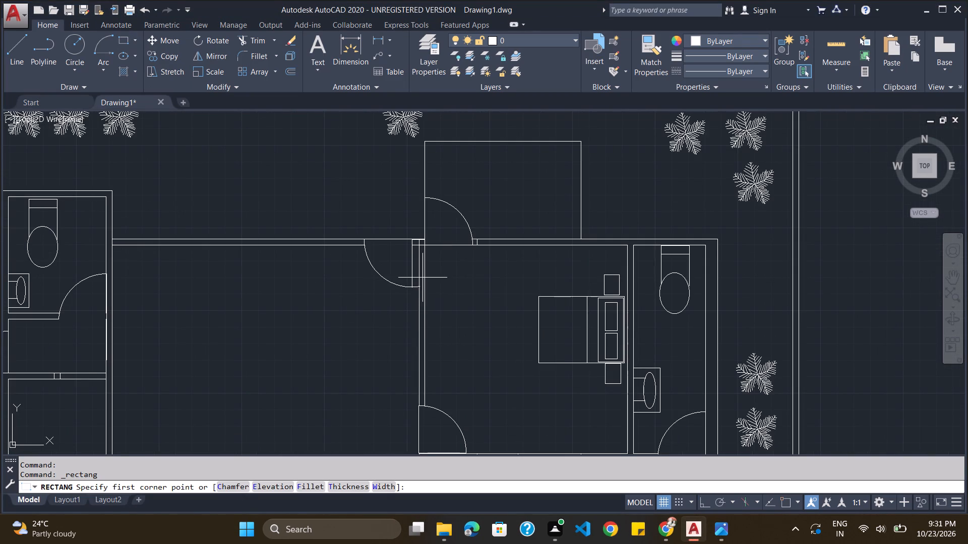
click(424, 278)
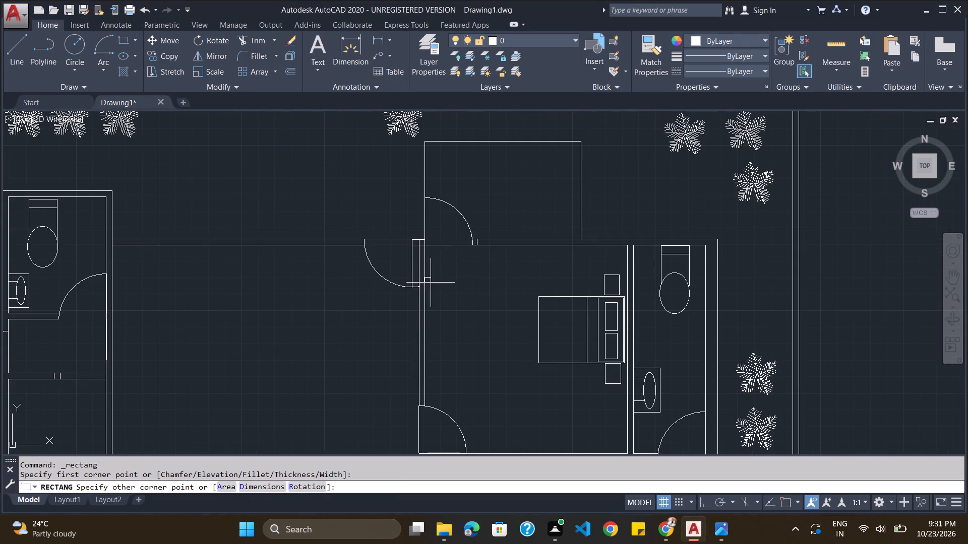
click(441, 379)
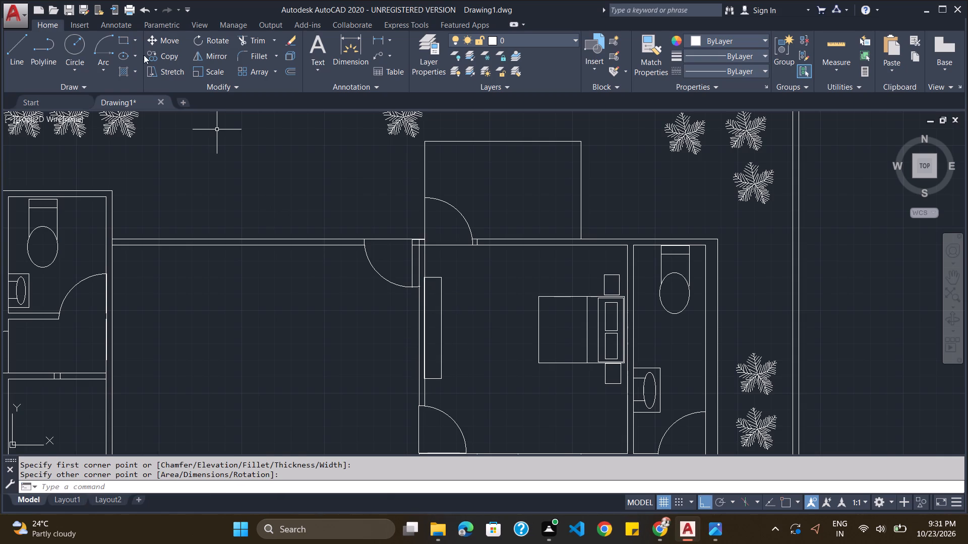
click(121, 42)
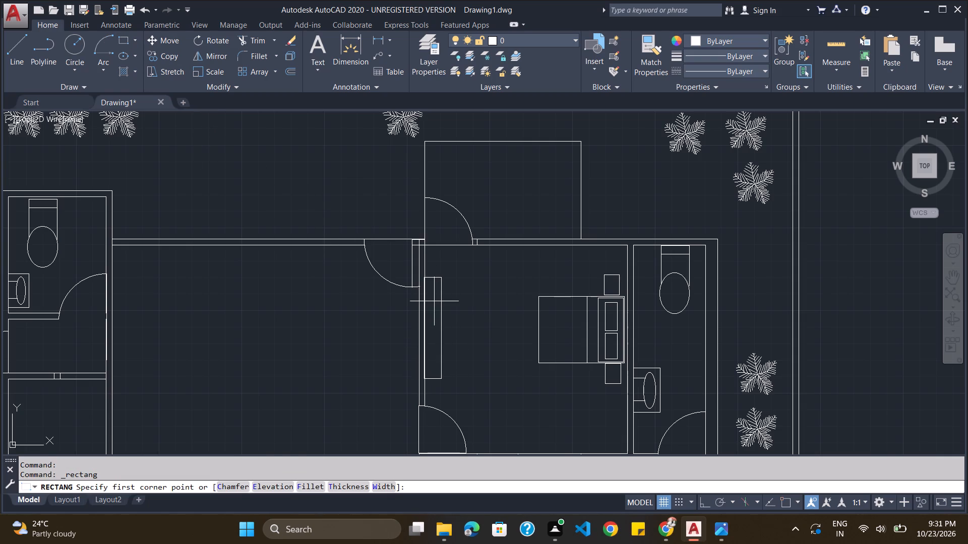
click(429, 298)
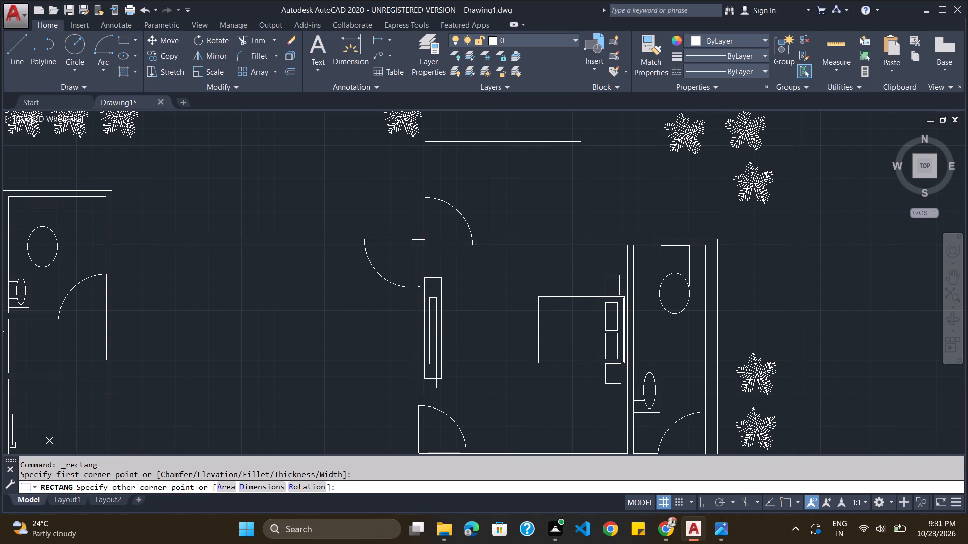
click(436, 364)
scroll(532, 304, down, 1)
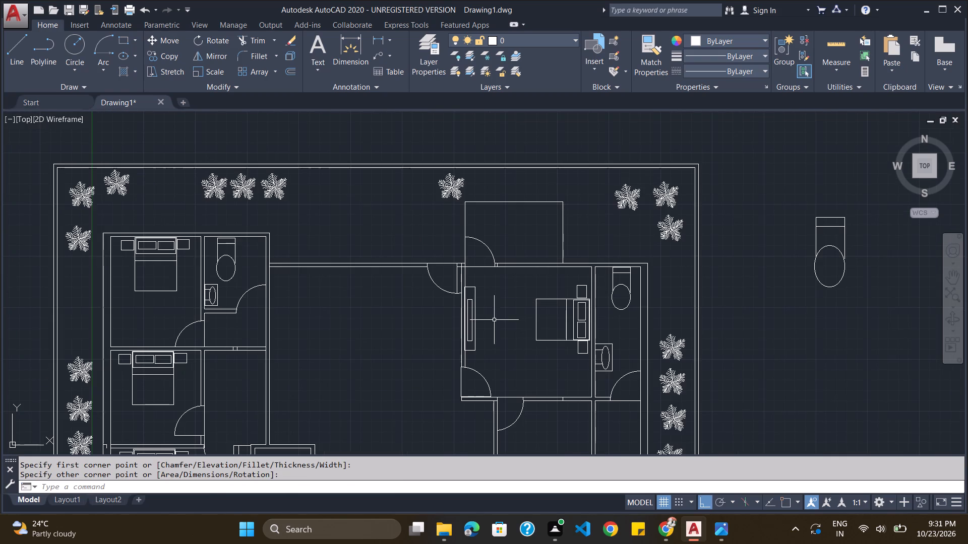
Copy both TV unit rectangles and paste them on the living room side of the same wall, below the backyard door.
scroll(482, 318, down, 1)
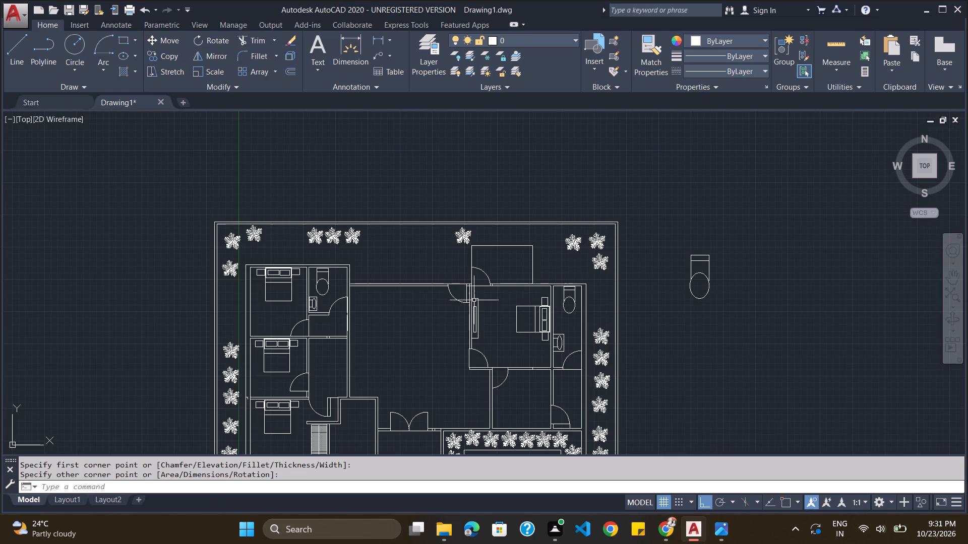
click(475, 299)
click(477, 309)
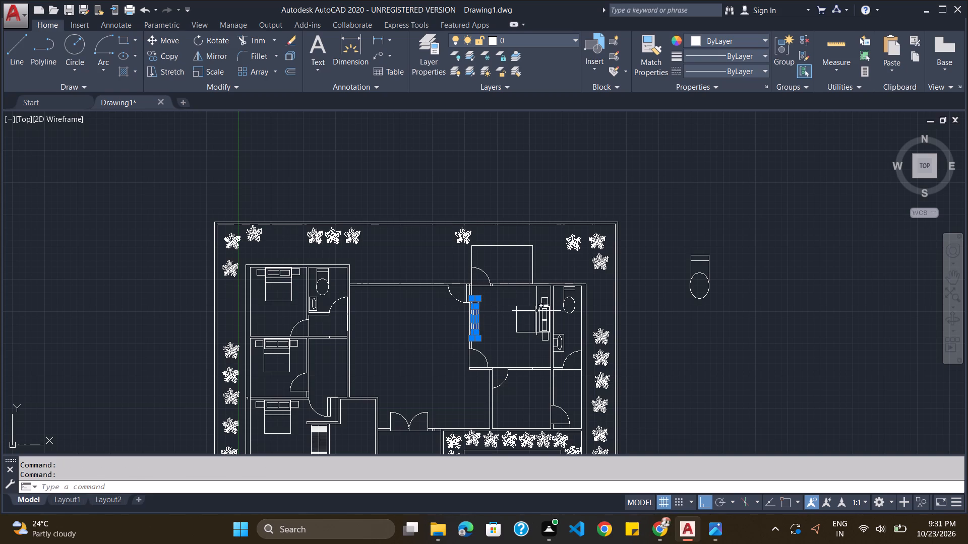
key(ctrl+c)
key(ctrl+v)
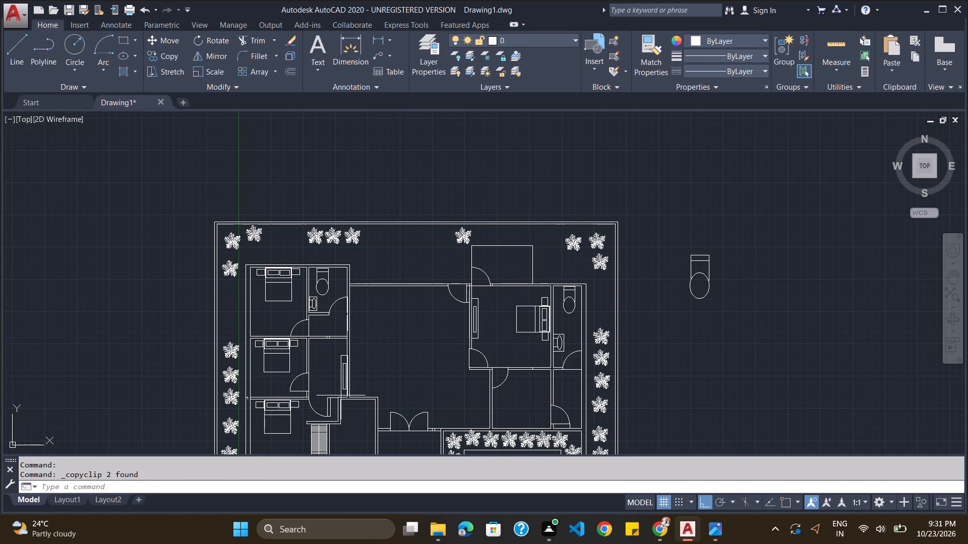
key(alt+Tab)
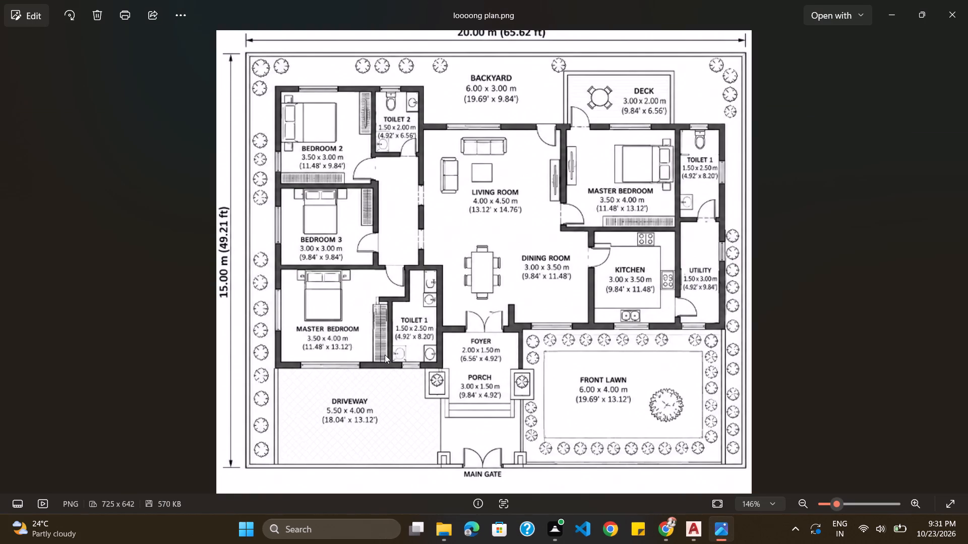
key(alt+Tab)
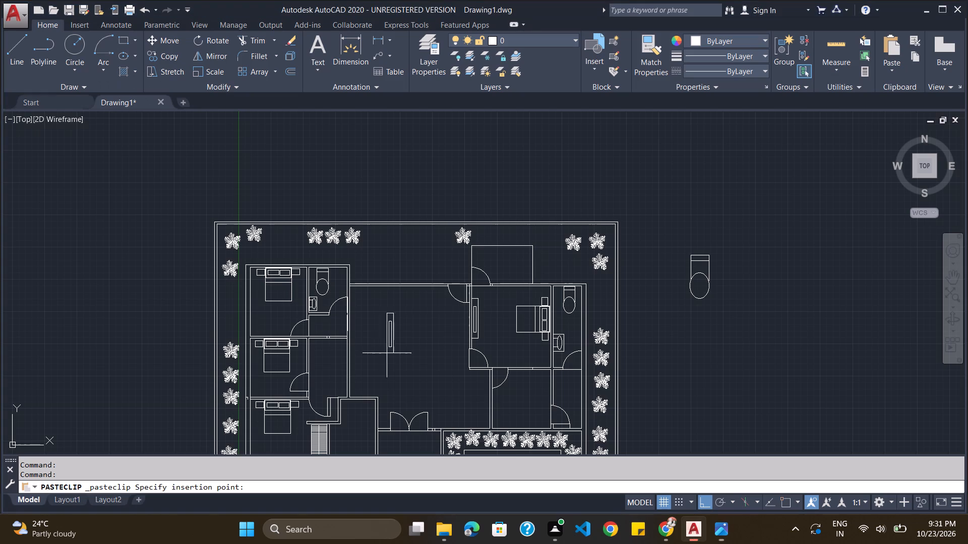
scroll(458, 351, up, 2)
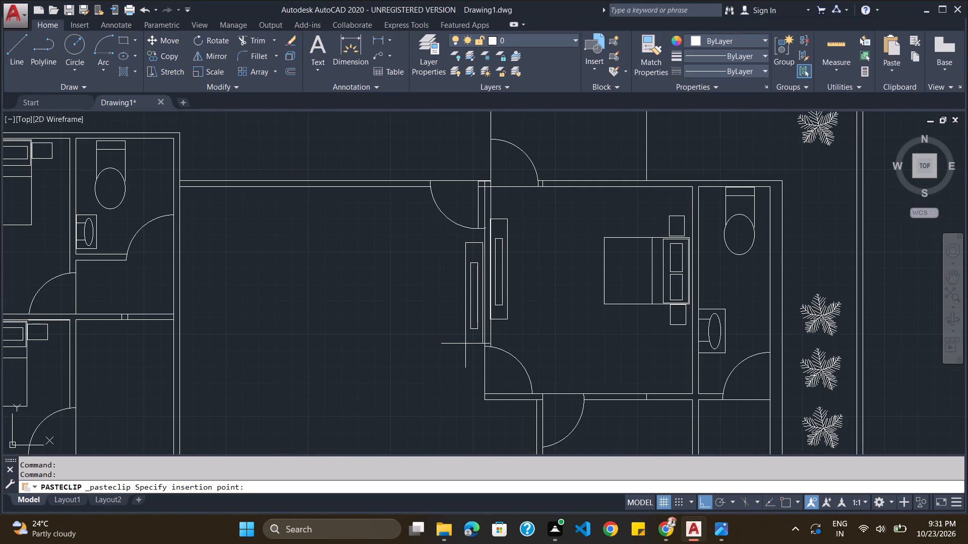
click(467, 346)
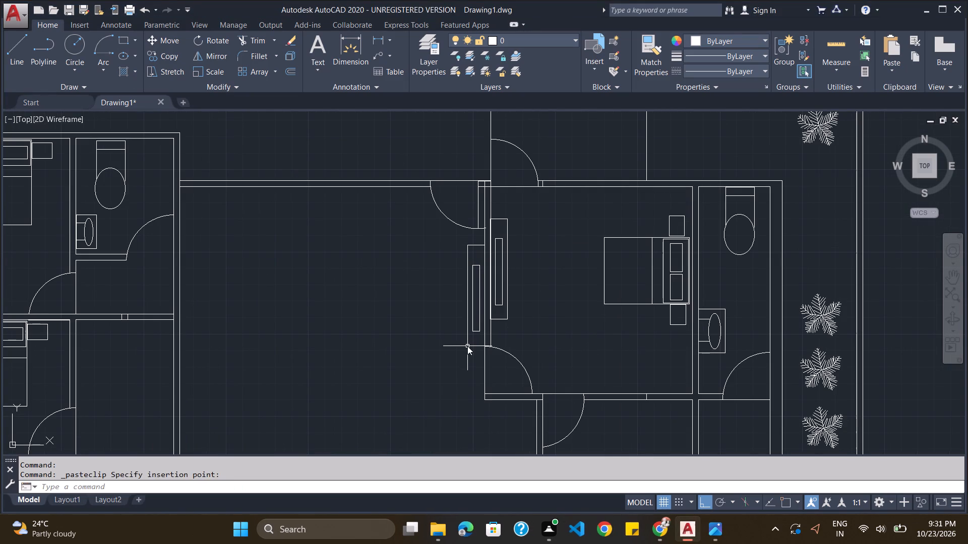
Draw the kitchen counter outline with three connected lines: east from the door swing, south, and about 7' west to the kitchen's west wall.
key(alt+Tab)
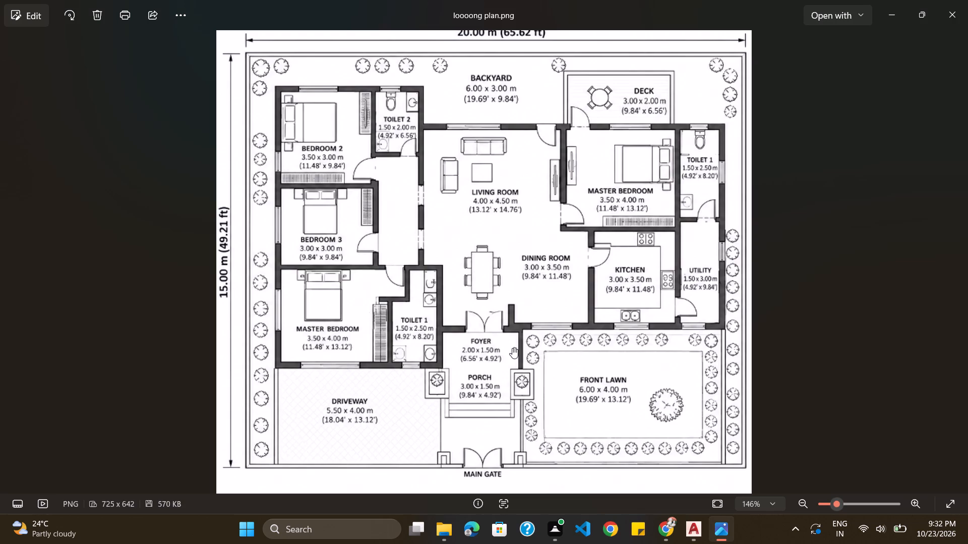
key(alt+Tab)
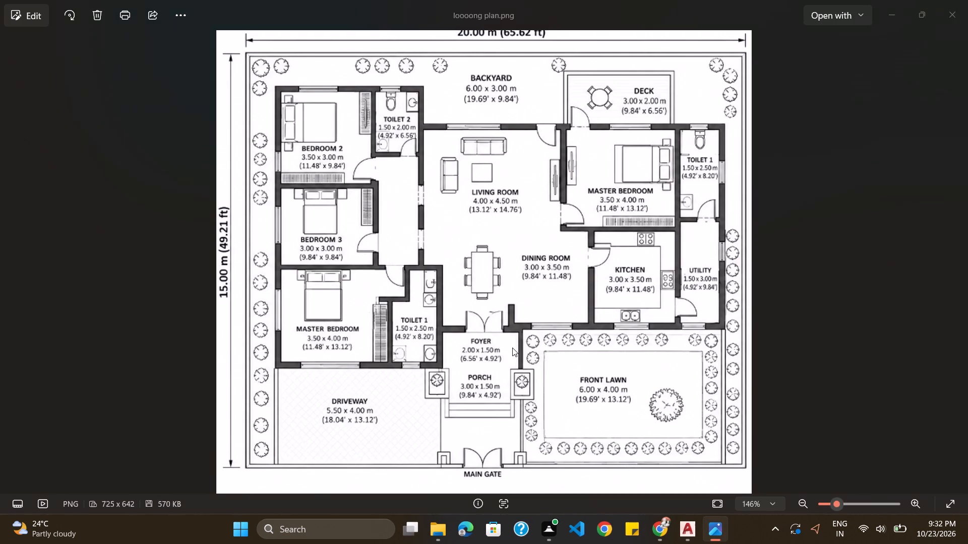
scroll(604, 398, down, 3)
scroll(606, 456, up, 5)
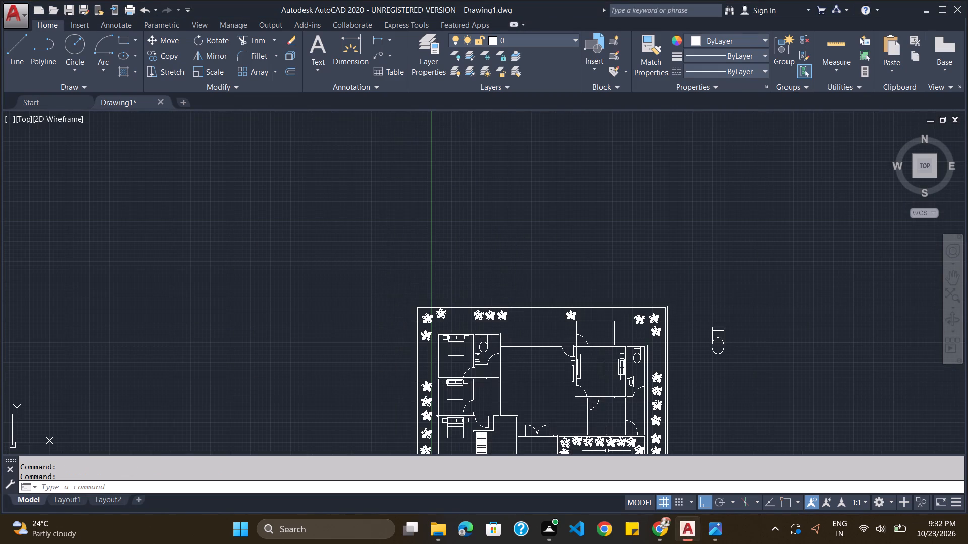
scroll(615, 446, up, 4)
key(alt+Tab)
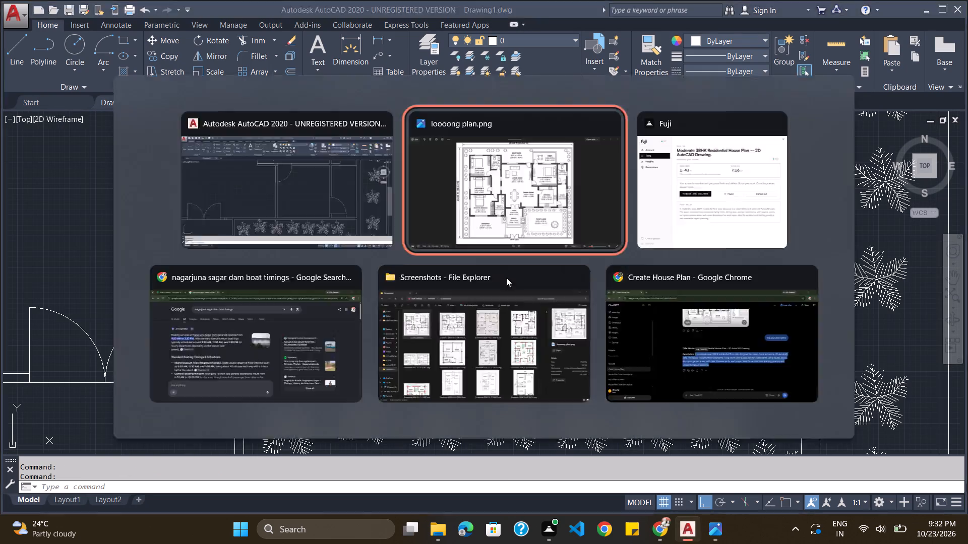
key(alt+Tab)
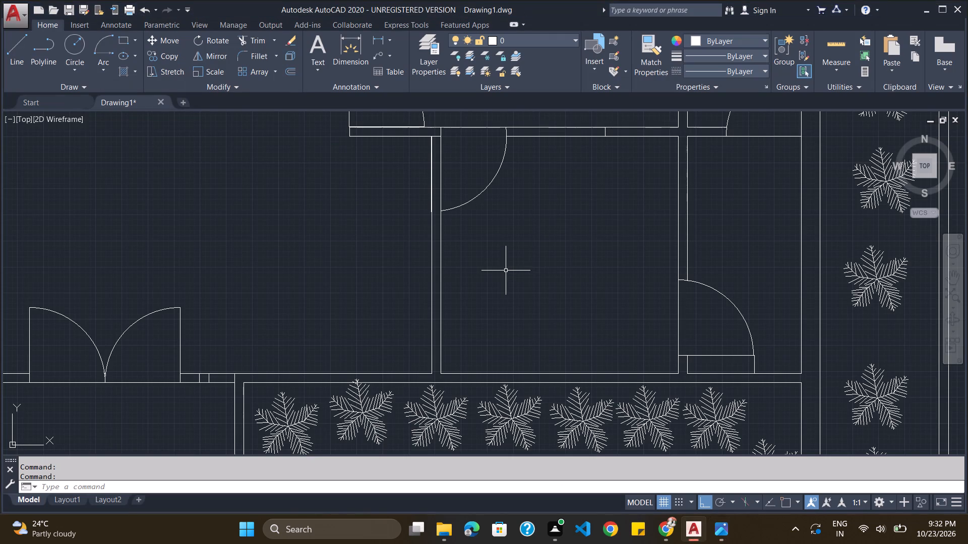
key(alt+Tab)
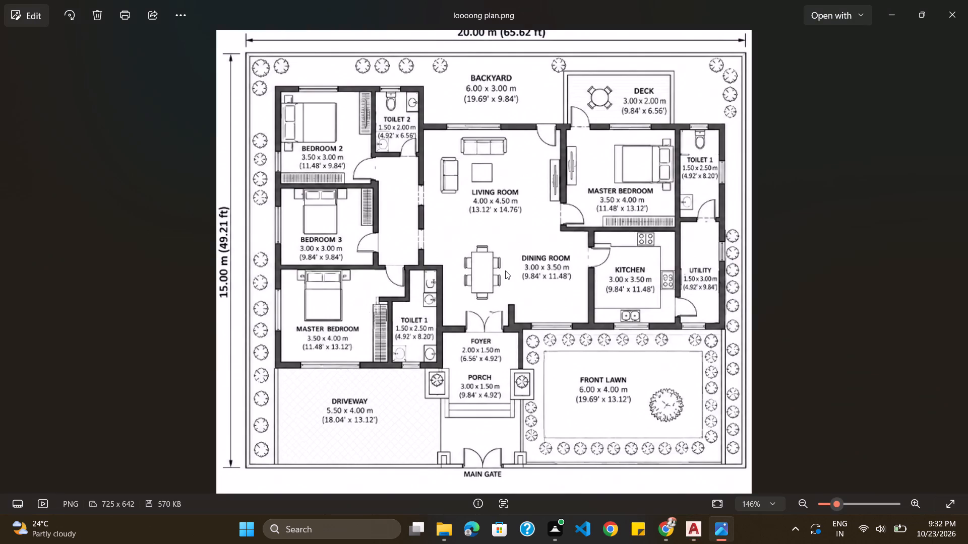
key(alt+Tab)
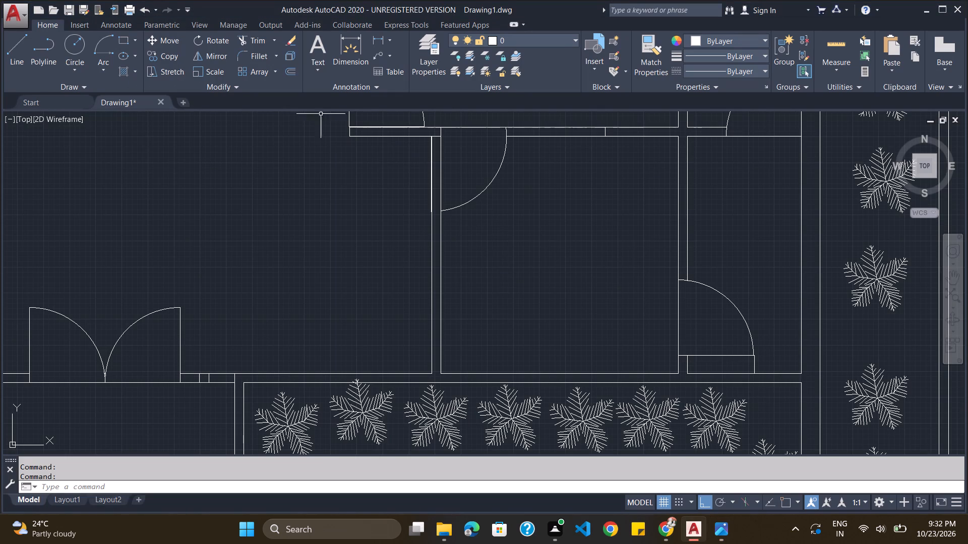
click(20, 54)
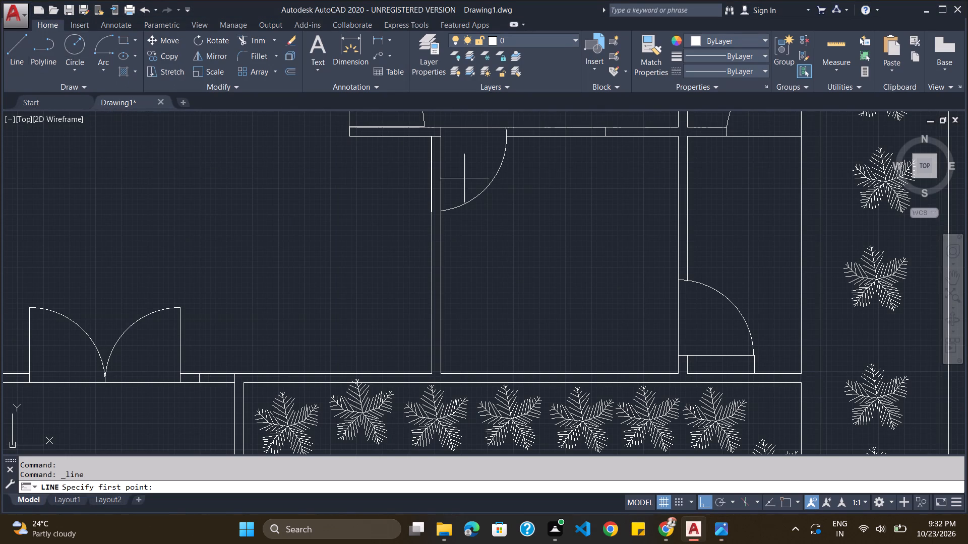
click(495, 176)
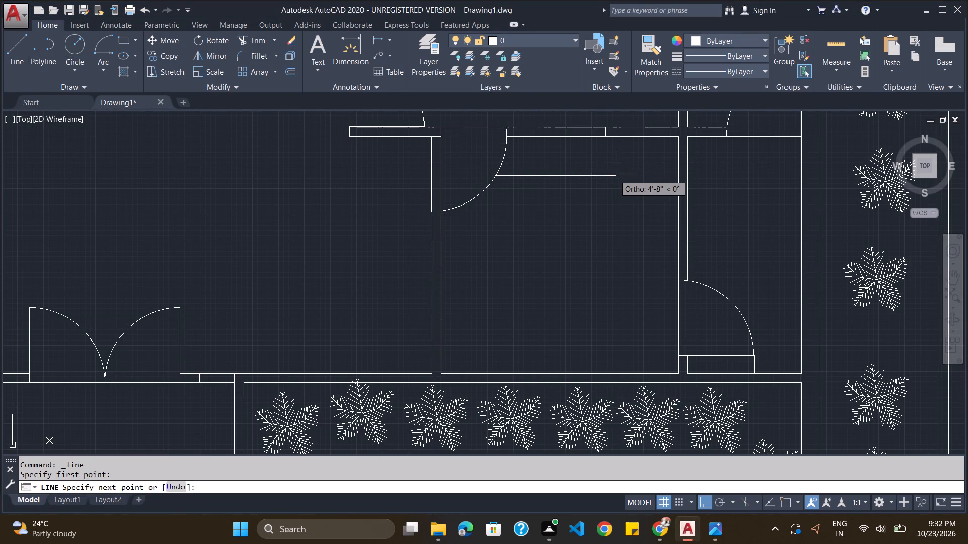
click(623, 176)
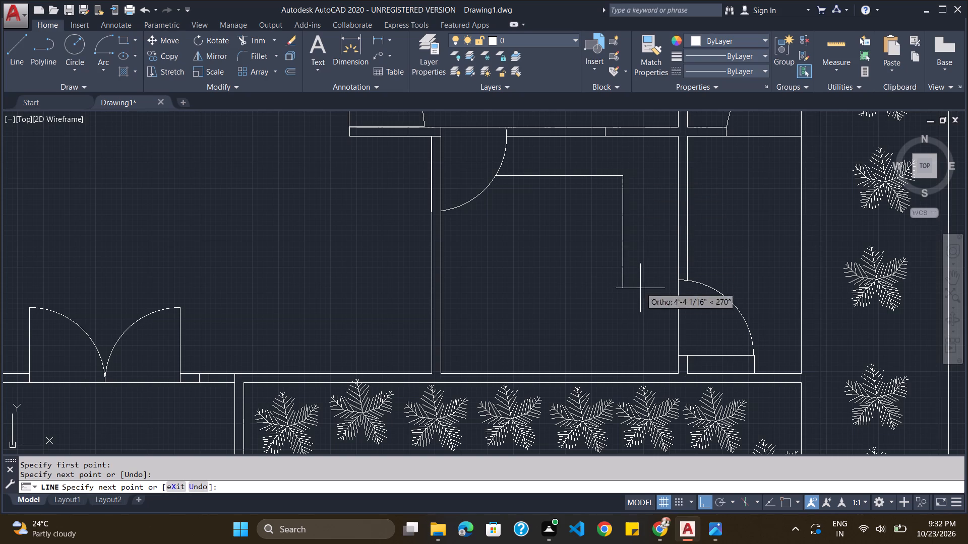
click(640, 327)
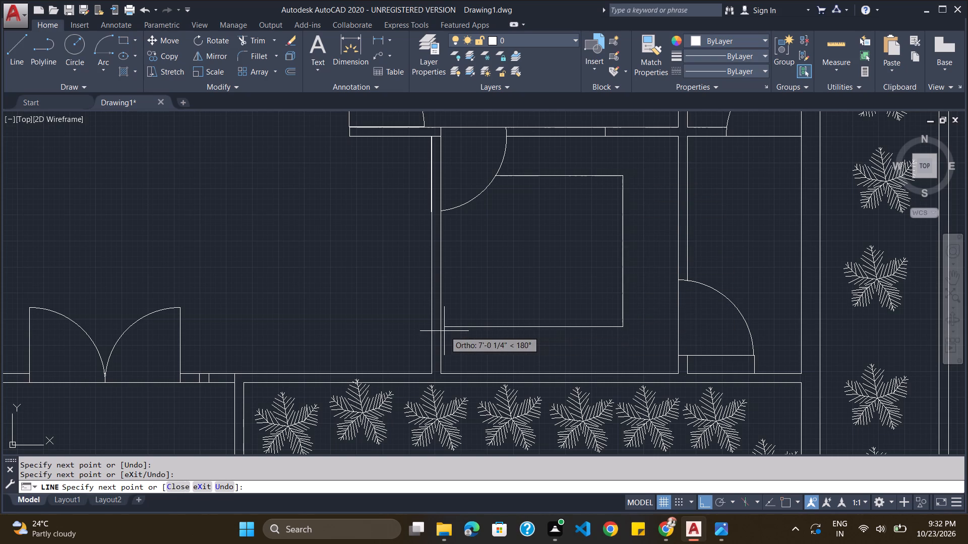
click(441, 332)
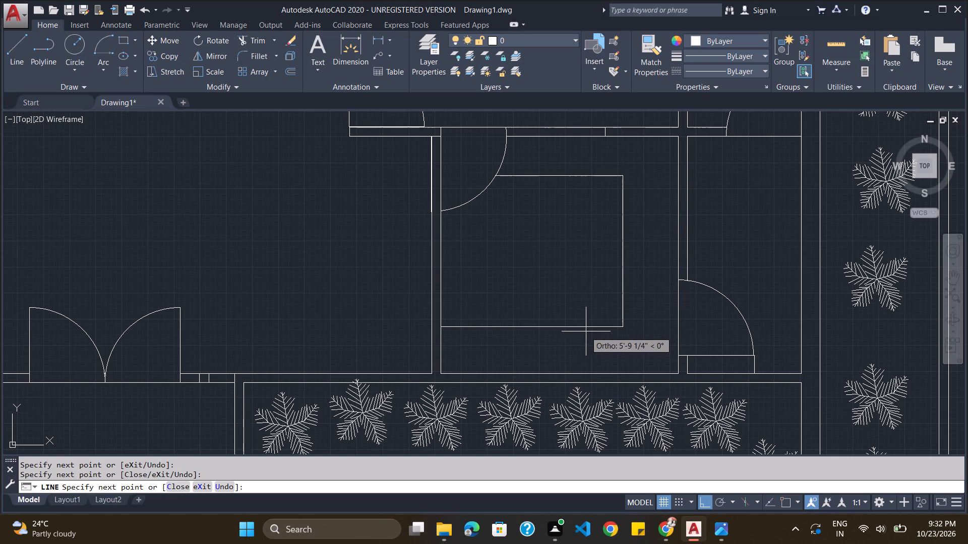
key(alt+Tab)
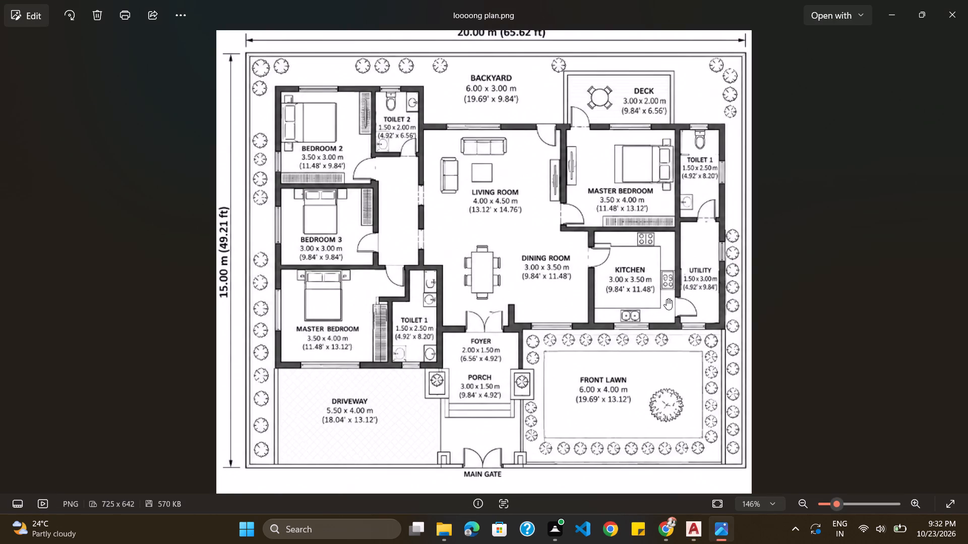
key(alt+Tab)
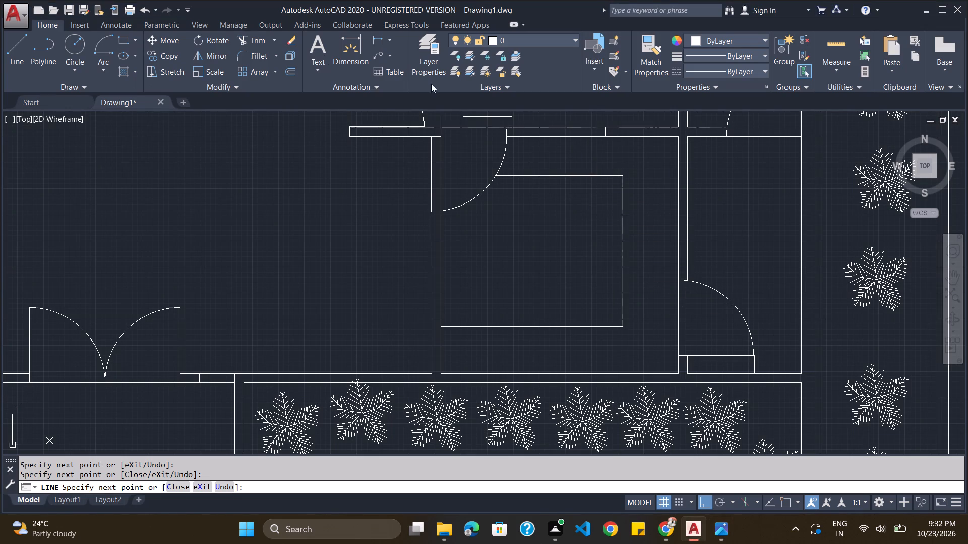
Draw a stove rectangle on the kitchen's north counter with a burner circle of about 3 5/8" radius in its northwest corner.
click(123, 38)
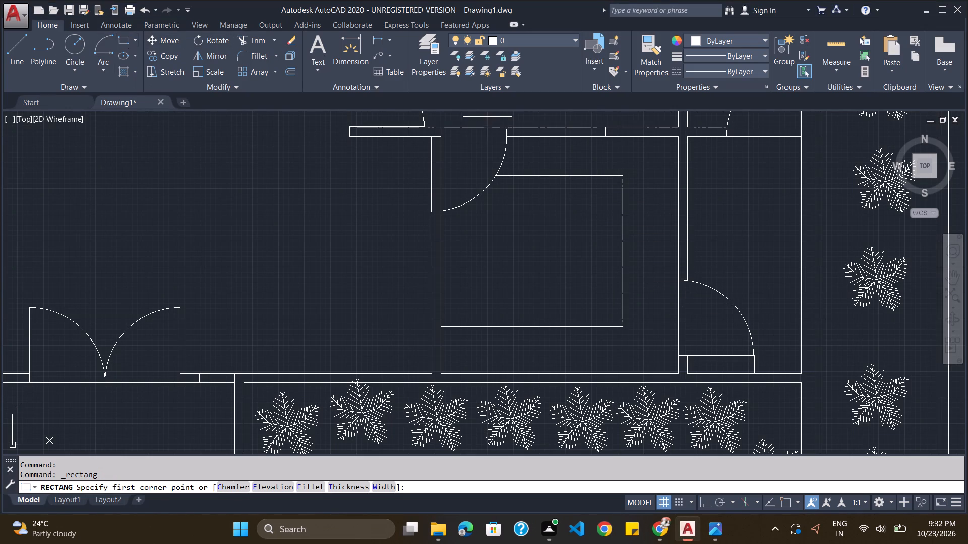
click(557, 138)
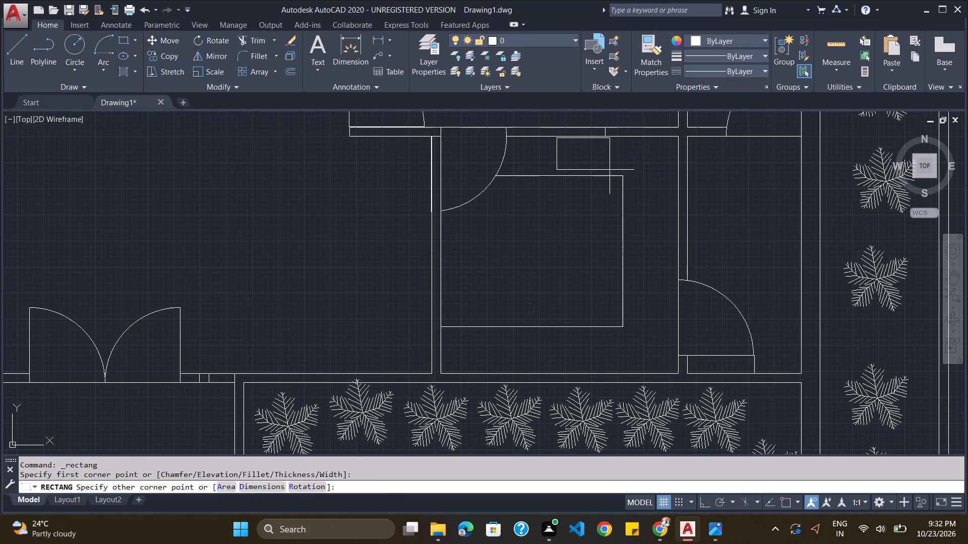
click(612, 173)
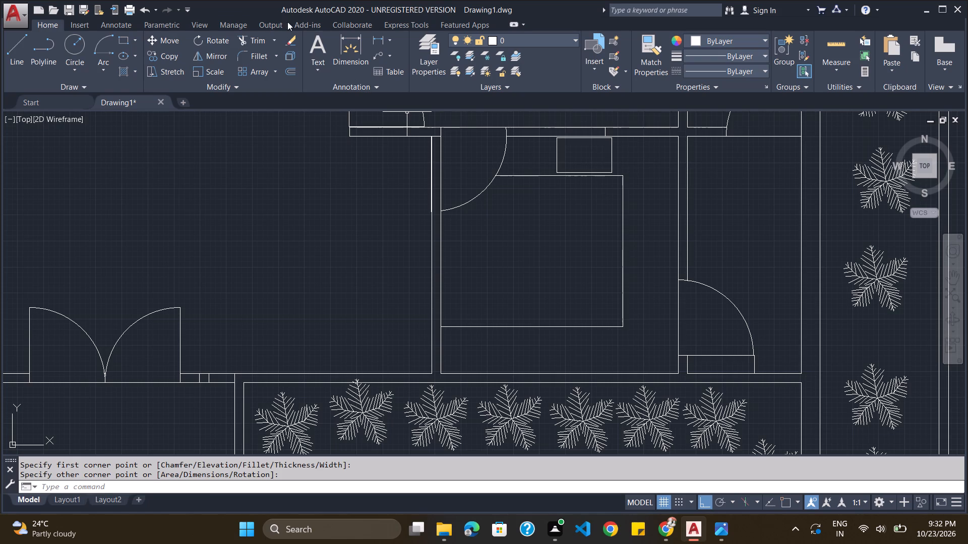
click(73, 49)
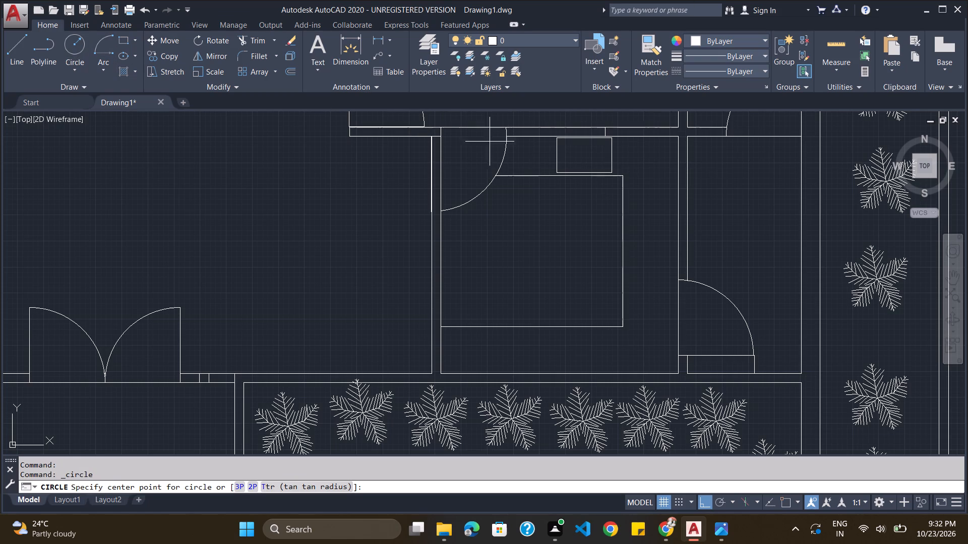
click(568, 148)
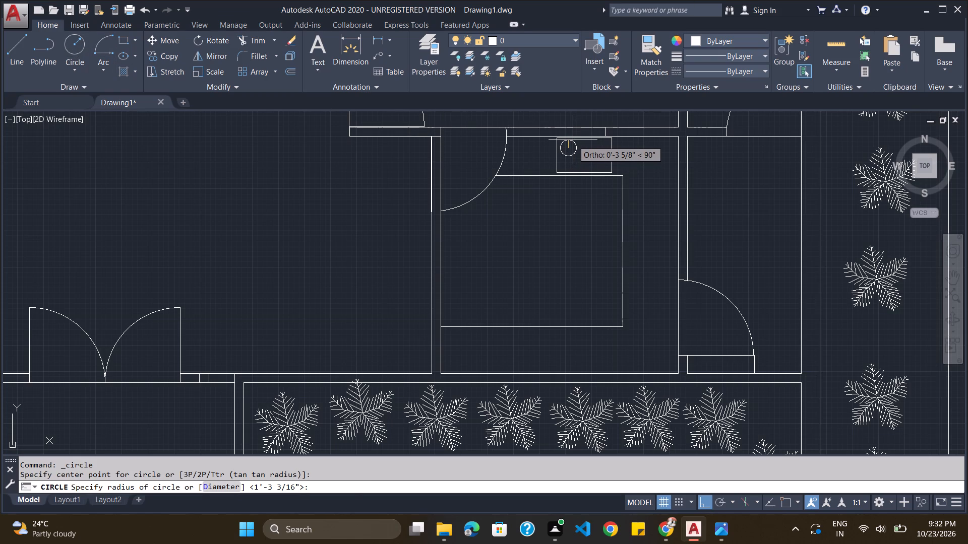
click(573, 140)
Copy the burner circle and paste it three times inside the stove rectangle to form a two-by-two burner layout.
click(573, 143)
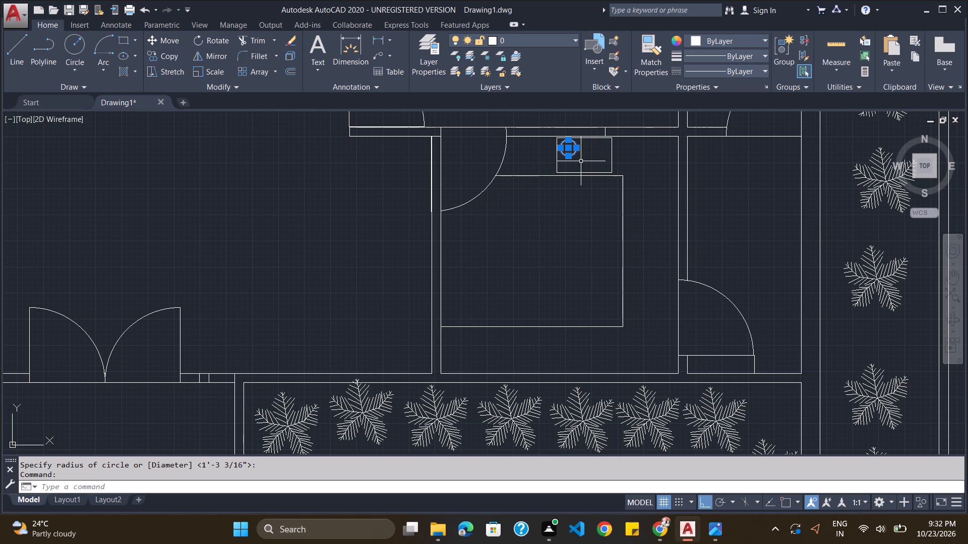
key(ctrl+c)
key(ctrl+v)
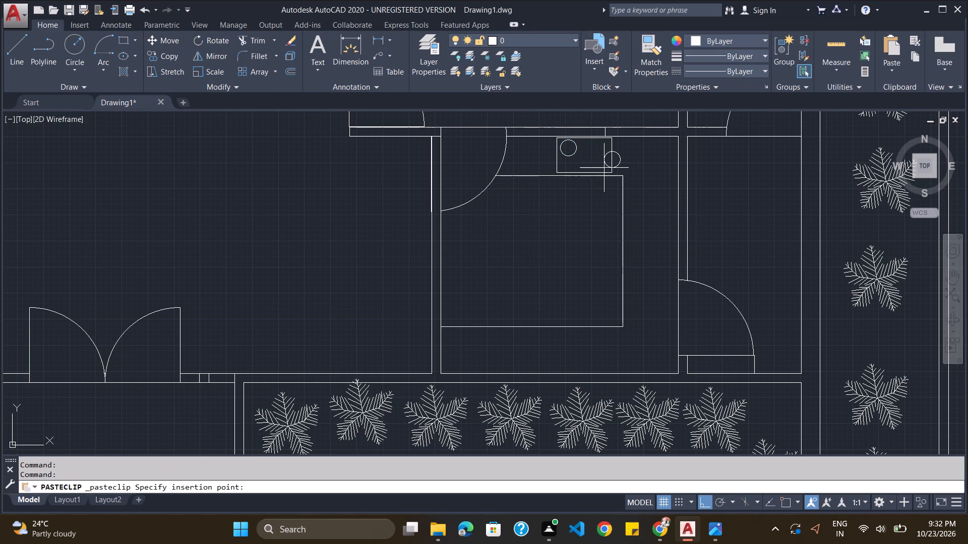
click(586, 158)
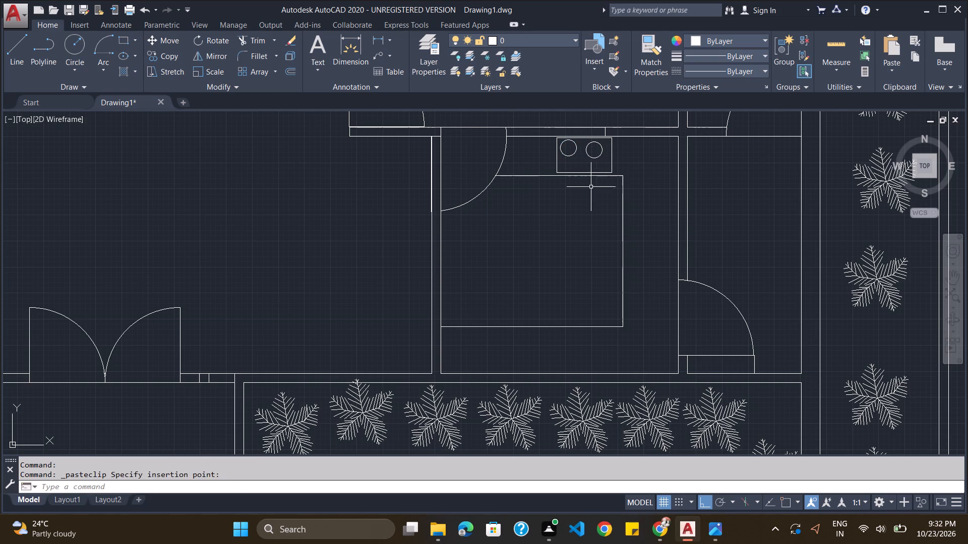
key(ctrl+v)
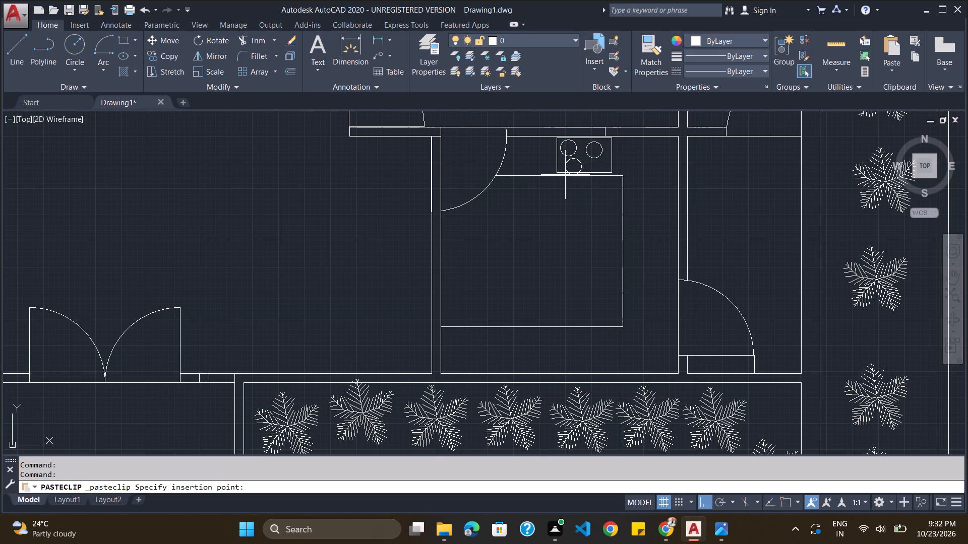
click(561, 173)
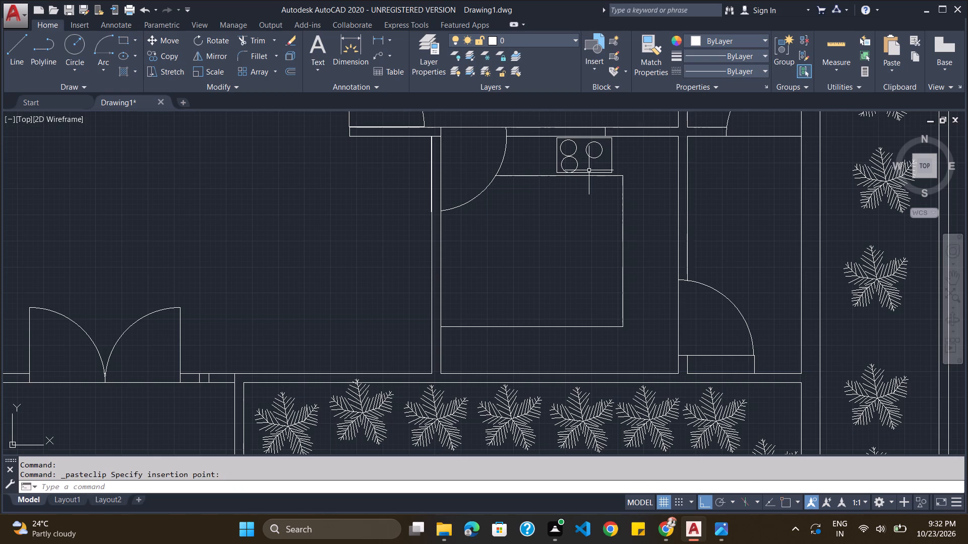
key(ctrl+v)
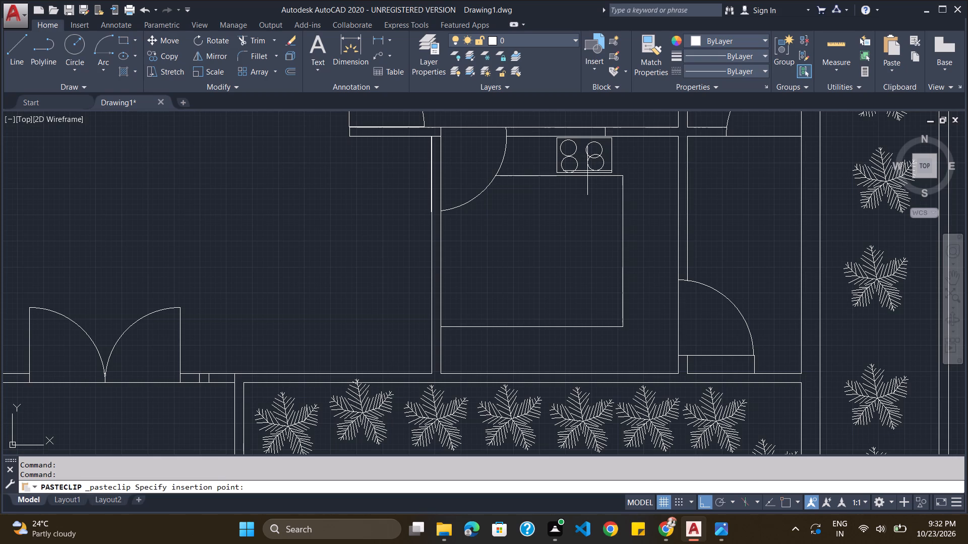
click(586, 171)
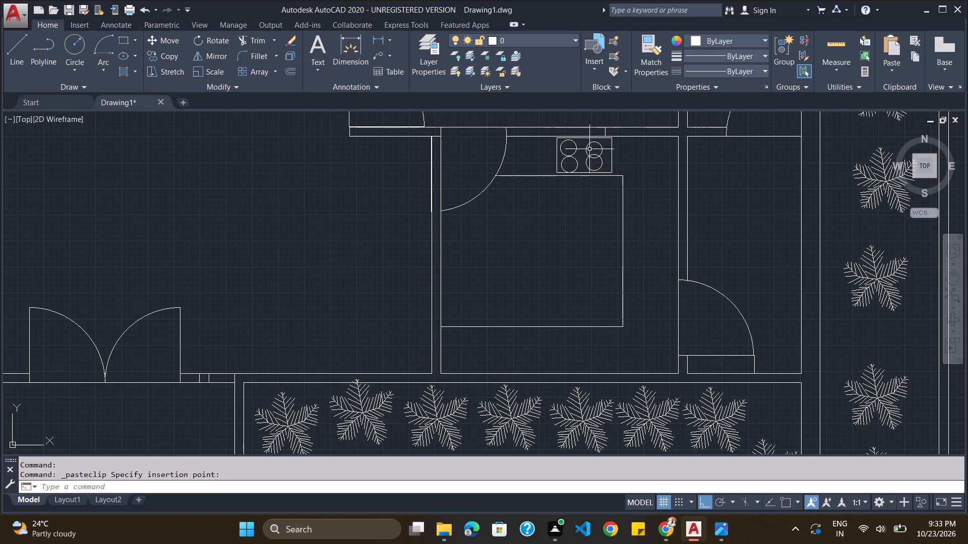
Move the stove's northeast burner slightly north, clear of the burner below it.
click(589, 145)
key(m)
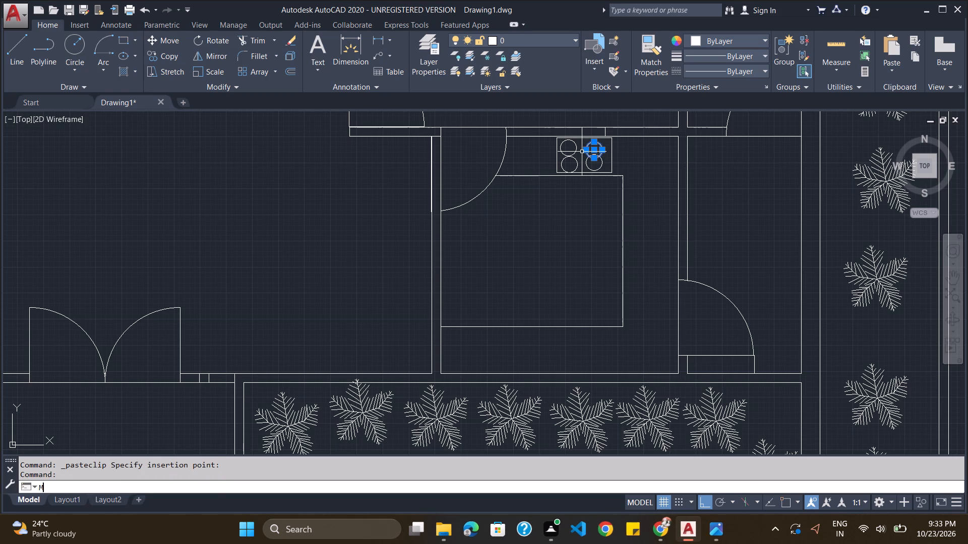
key(Return)
scroll(586, 146, up, 3)
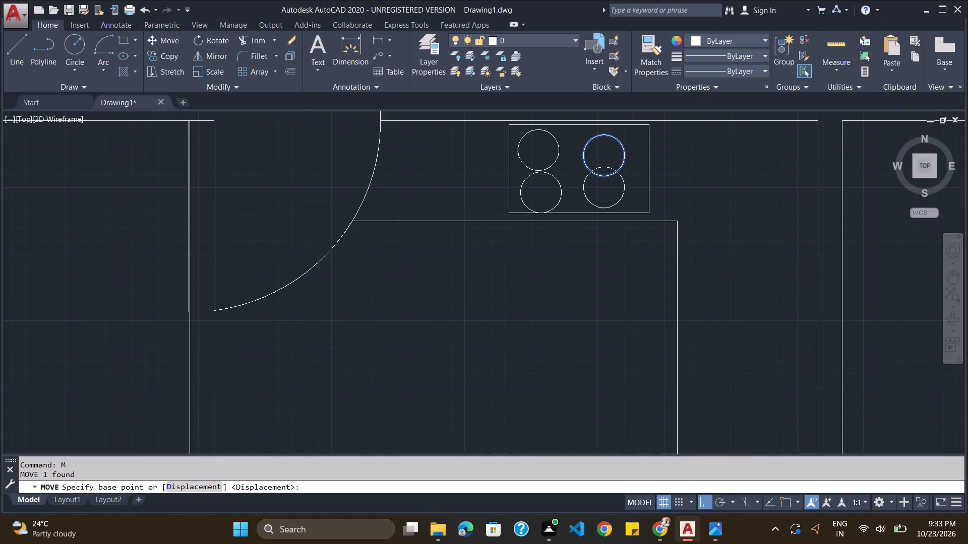
click(586, 145)
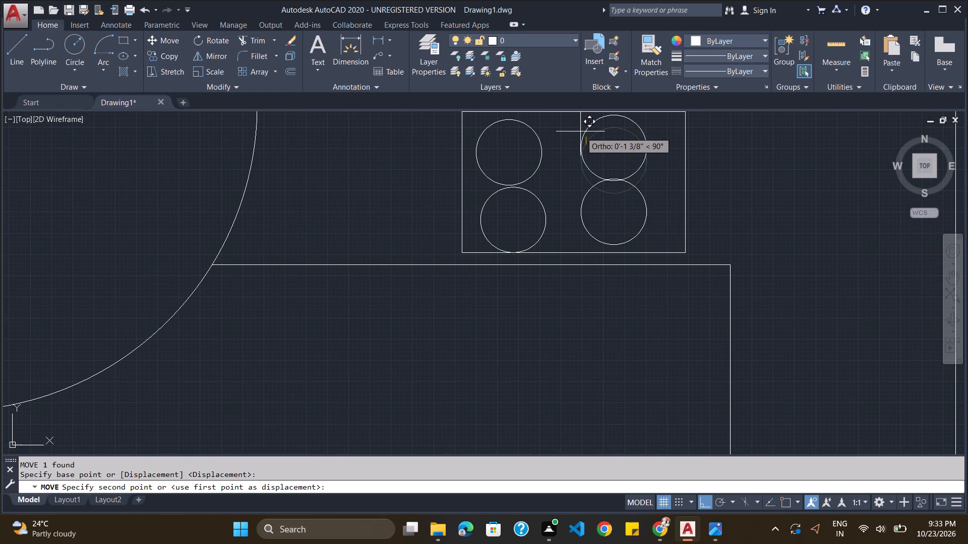
click(580, 129)
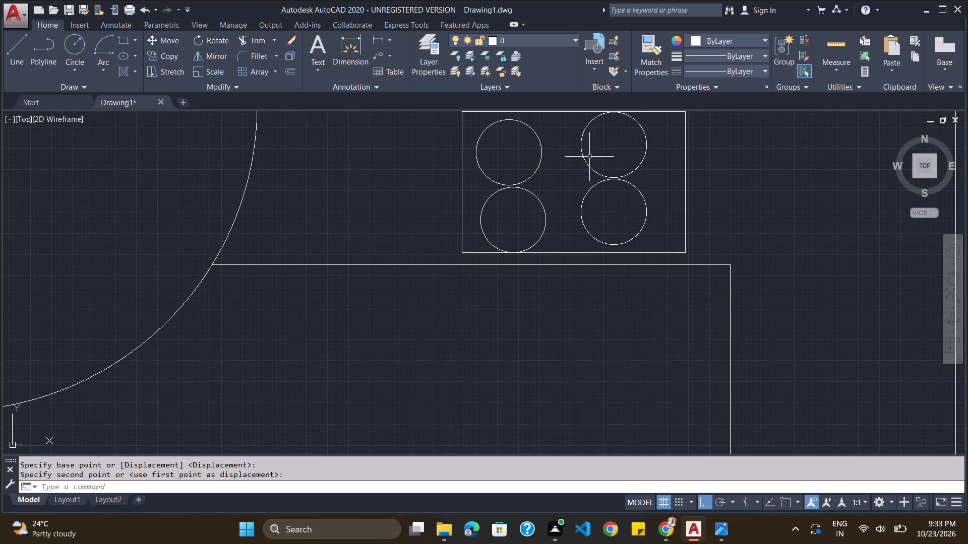
Copy the stove rectangle with its four burners and paste the copy in the open middle of the kitchen.
scroll(637, 205, down, 3)
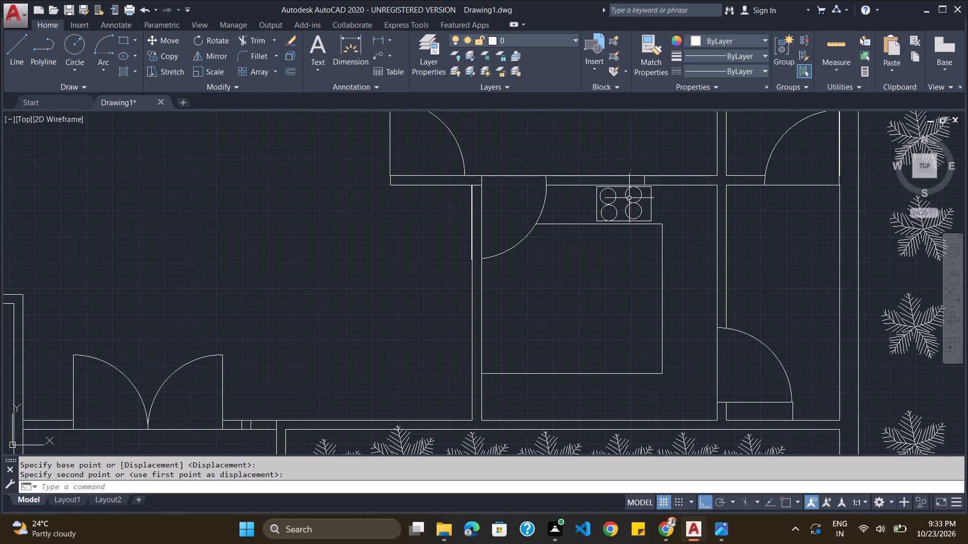
click(628, 199)
click(613, 199)
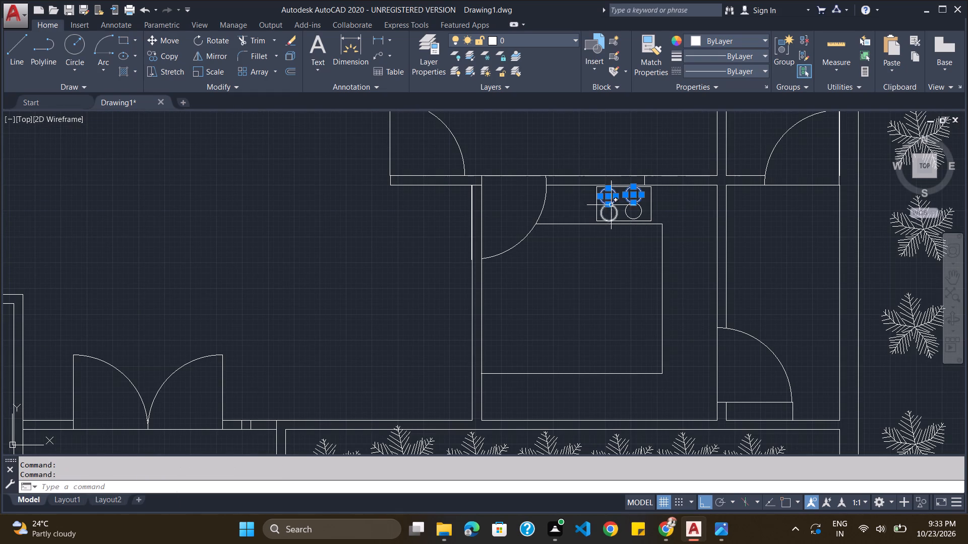
click(614, 208)
click(627, 213)
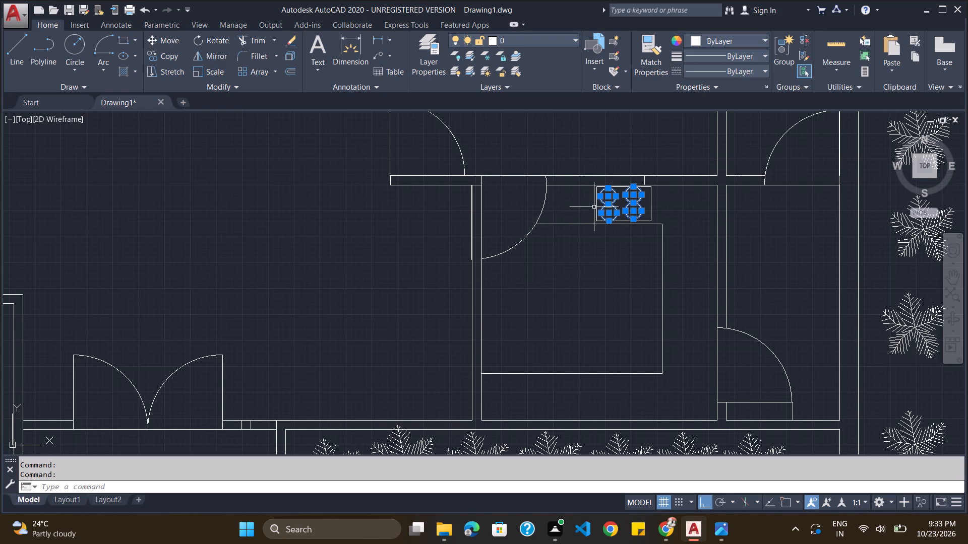
click(595, 206)
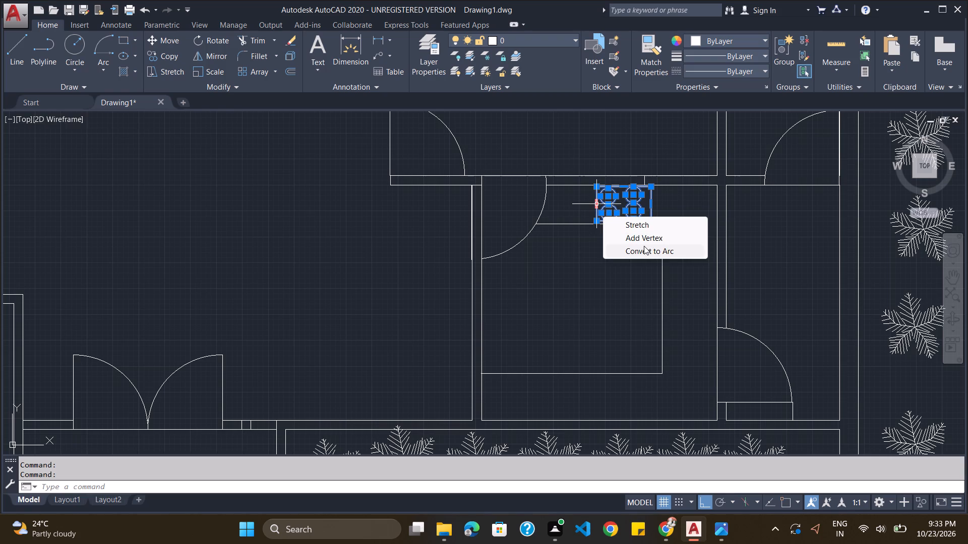
key(ctrl+c)
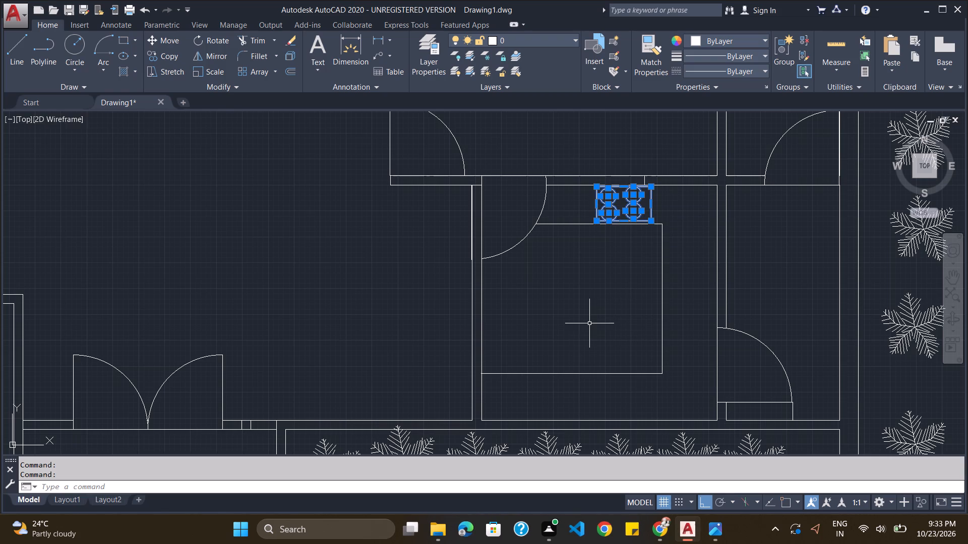
key(ctrl+c)
key(ctrl+v)
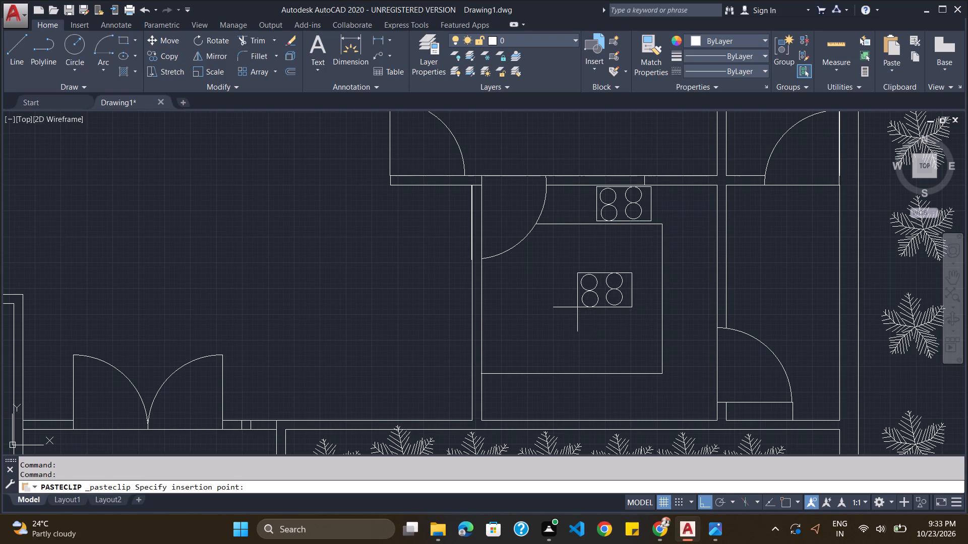
click(577, 307)
Rotate the pasted stove copy by 270° about its northeast corner.
key(r)
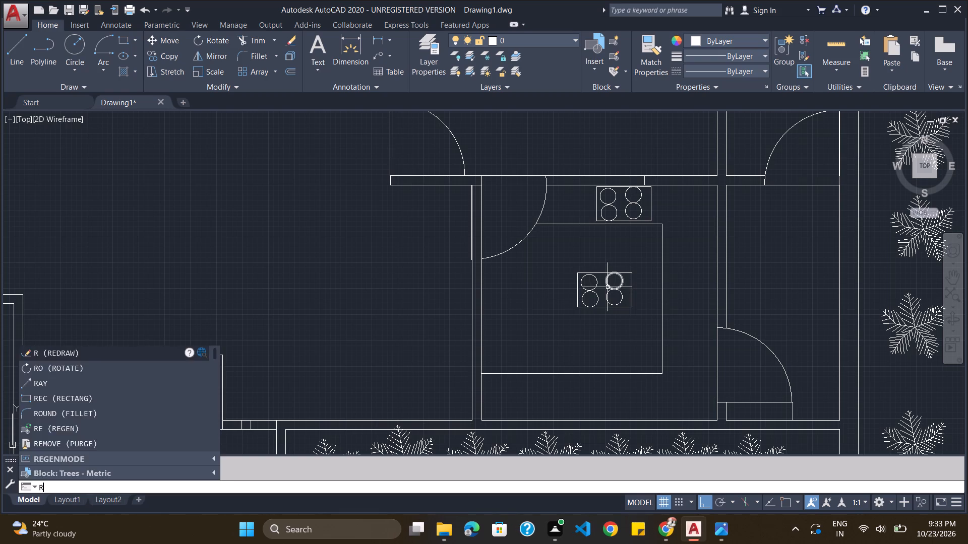
key(o)
key(Return)
drag(606, 257, 559, 308)
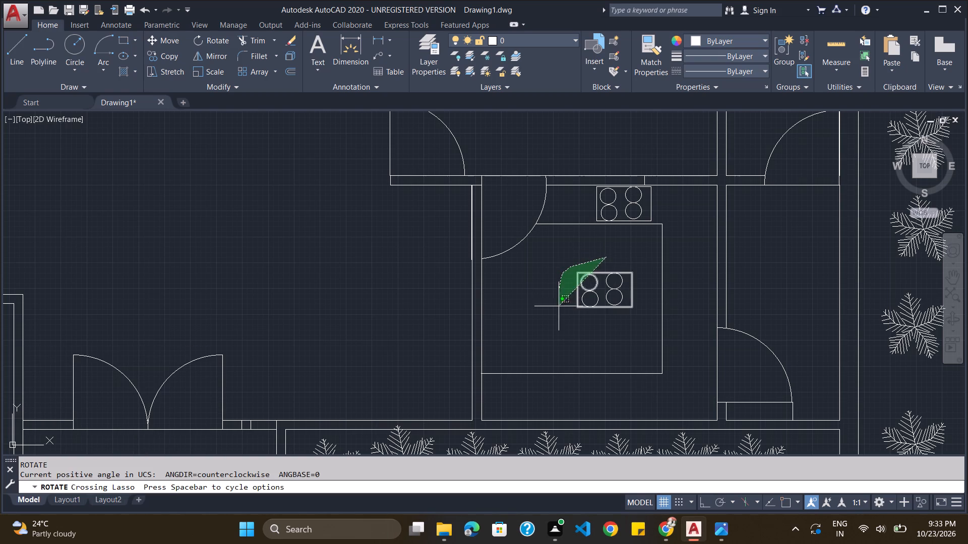
drag(559, 308, 626, 264)
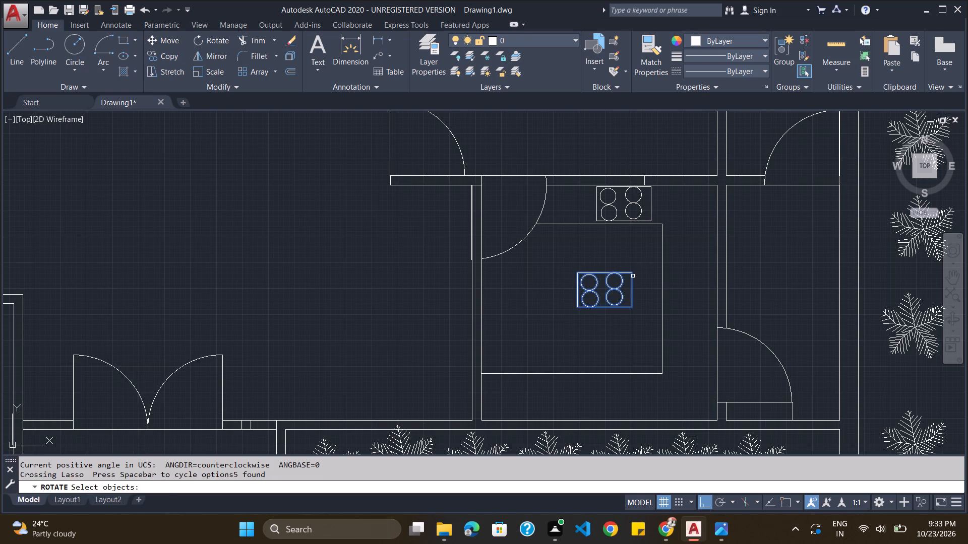
key(Return)
click(632, 276)
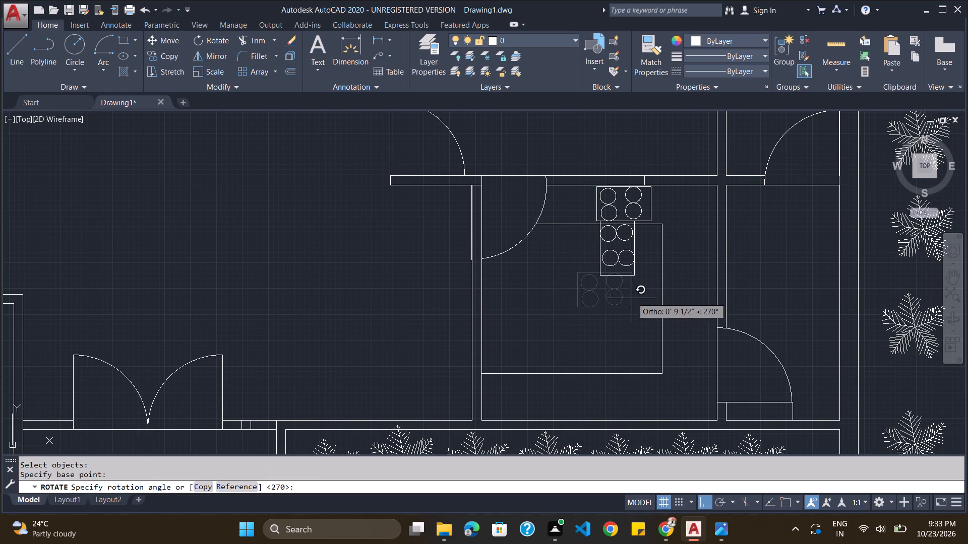
click(632, 307)
Move the rotated stove copy, with Ortho off, onto the counter strip along the kitchen's east wall.
drag(646, 245, 642, 240)
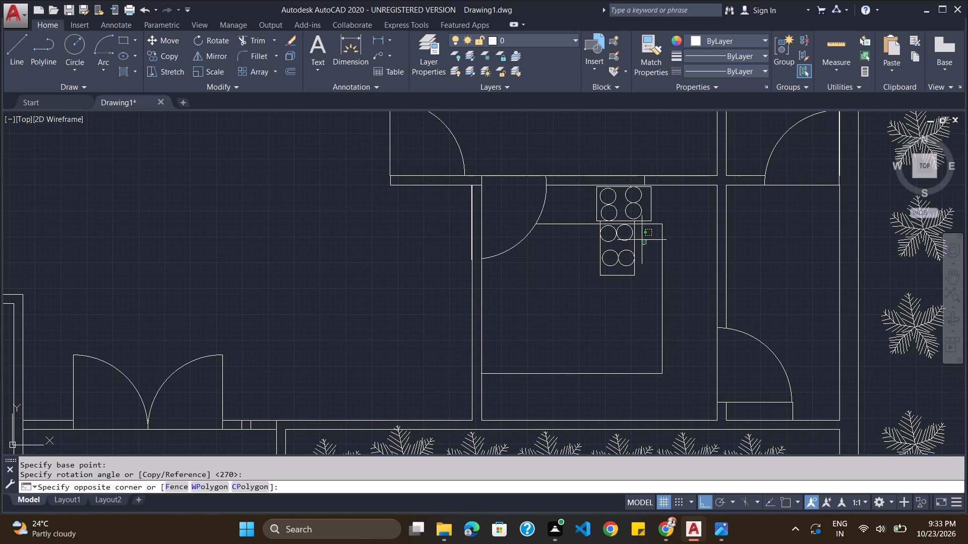
drag(642, 240, 638, 264)
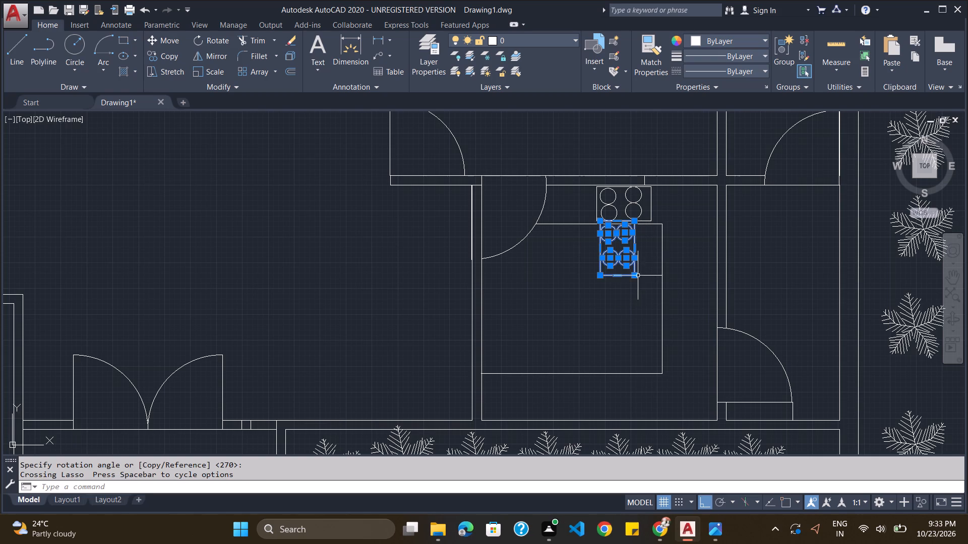
key(m)
key(Return)
click(606, 260)
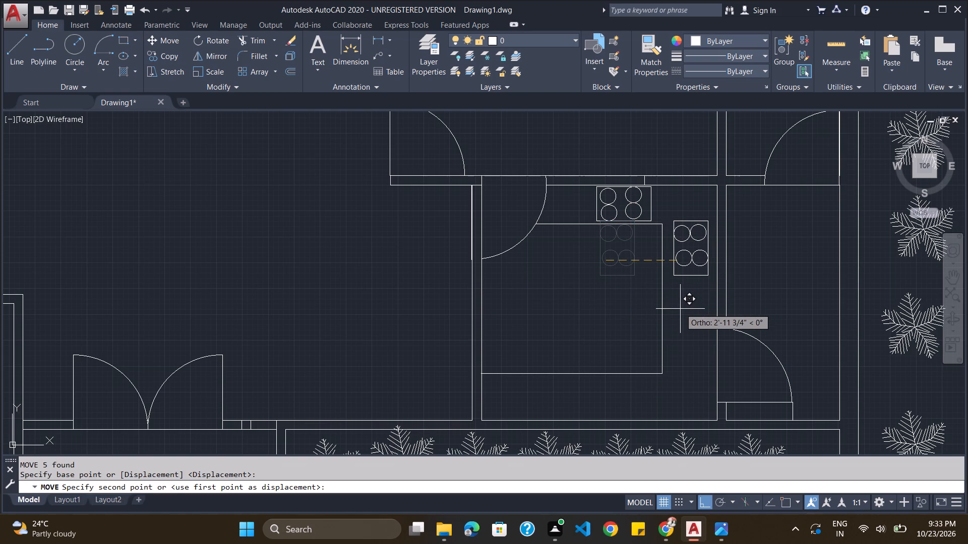
key(alt+Tab)
key(alt+Tab)
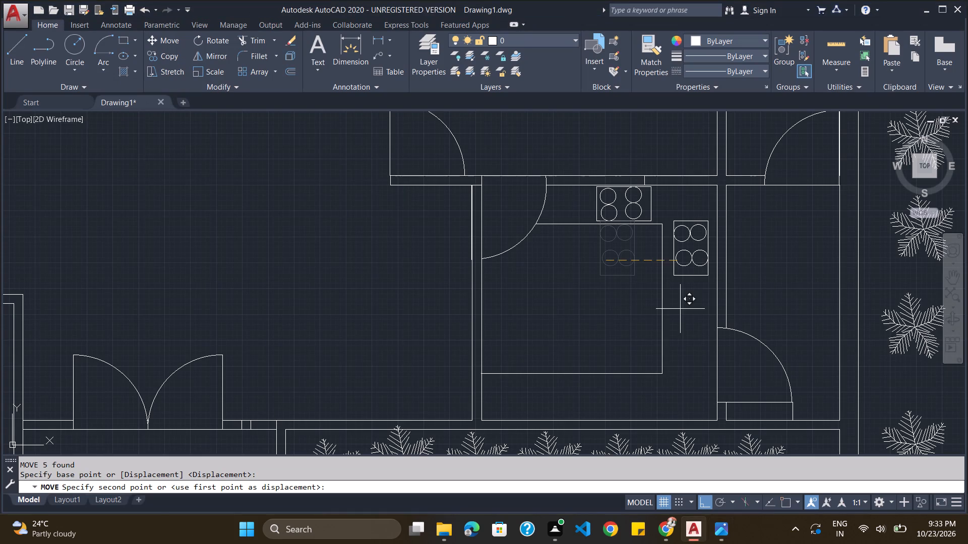
click(710, 497)
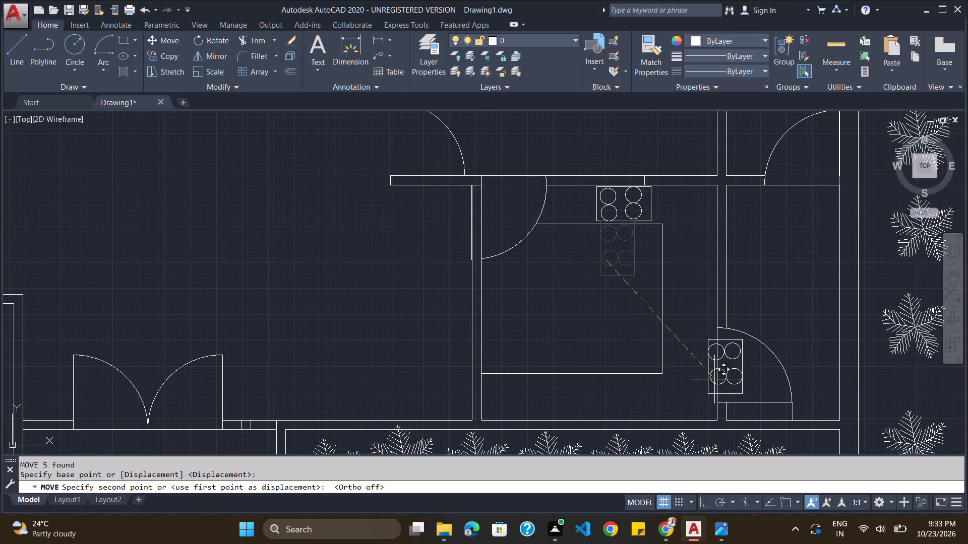
click(677, 323)
Following the reference image, draw a rectangle for the double sink on the kitchen's south counter strip, west of its midpoint.
key(alt+Tab)
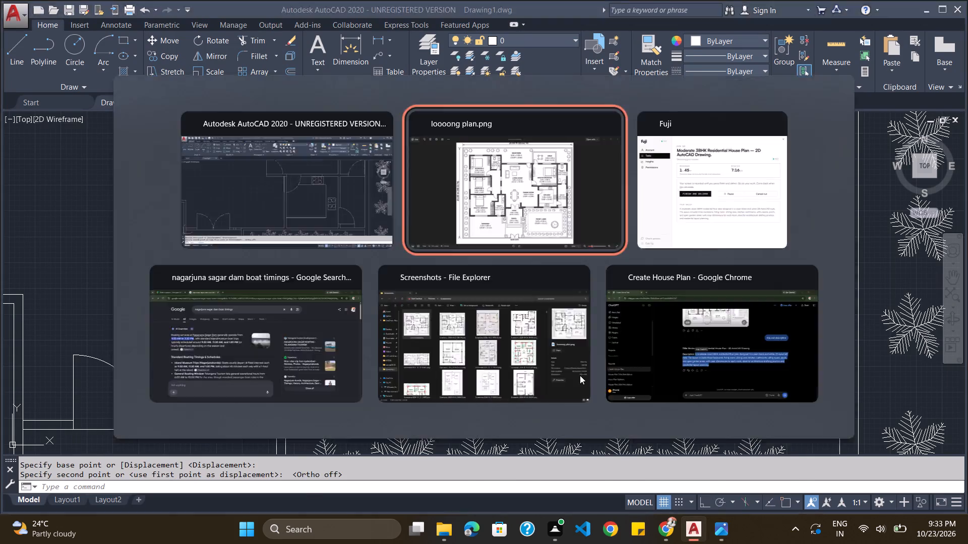
key(alt+Tab)
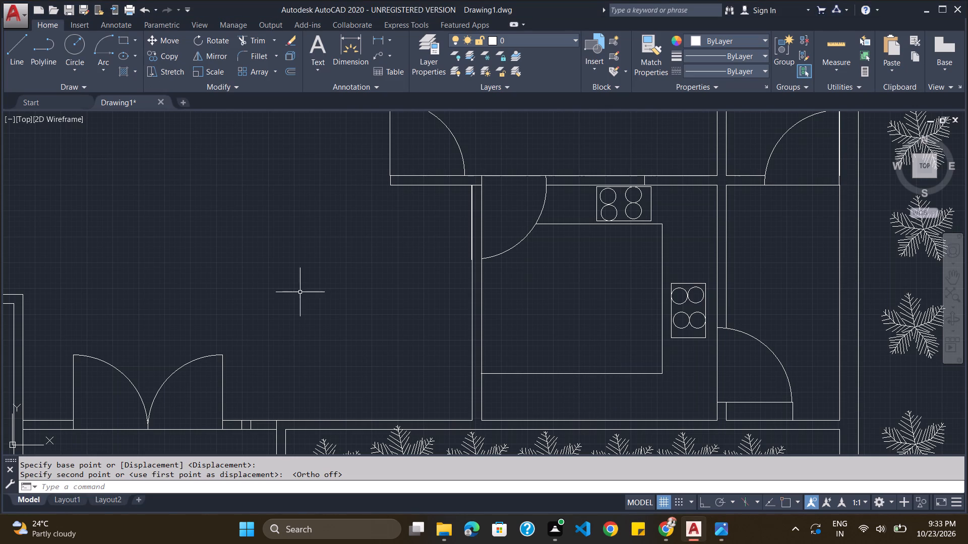
click(120, 41)
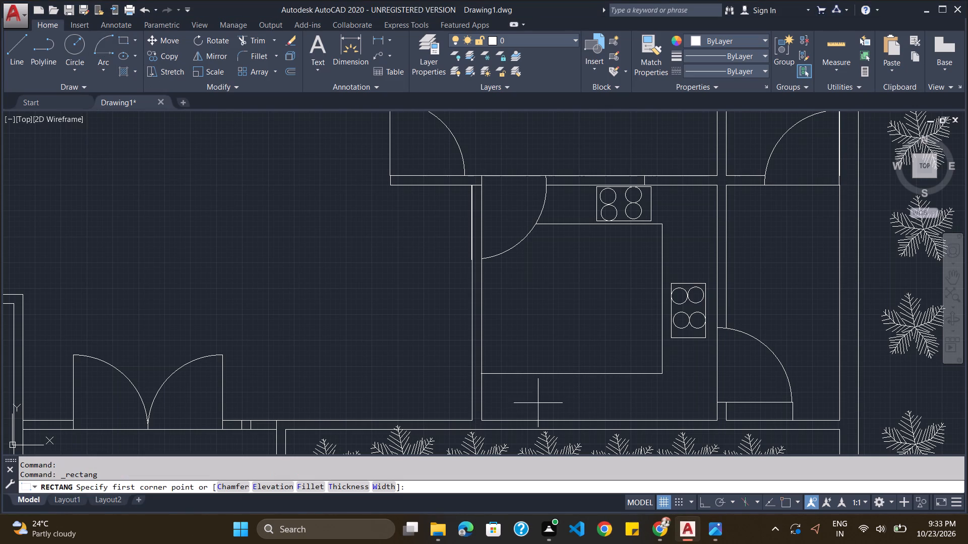
click(542, 378)
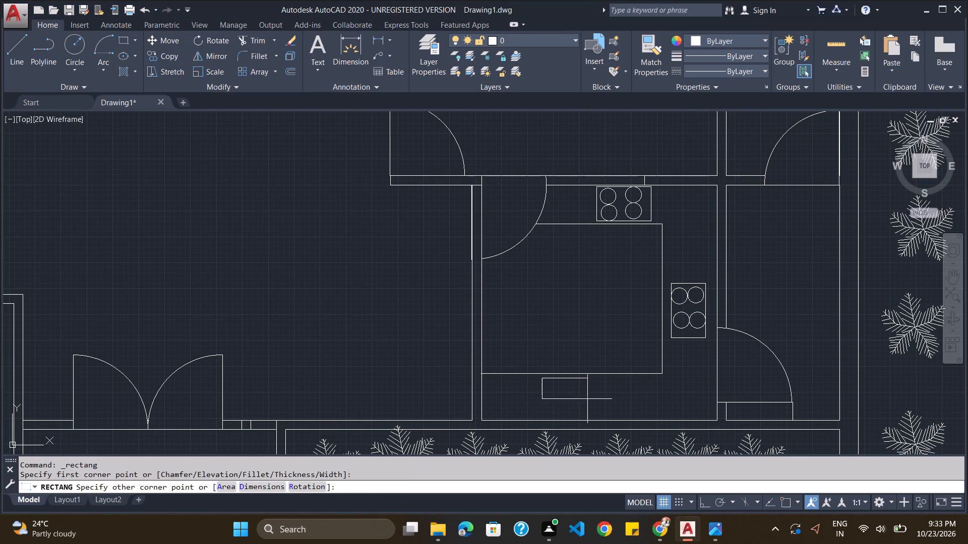
click(610, 414)
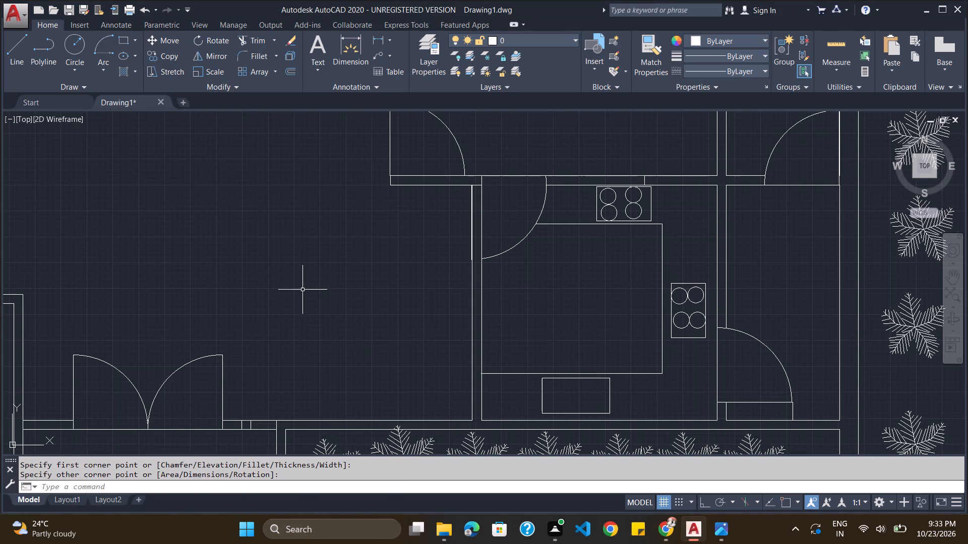
Draw two side-by-side bowl circles, each about 6 5/16 inches in radius, inside the sink rectangle on the south counter.
click(76, 50)
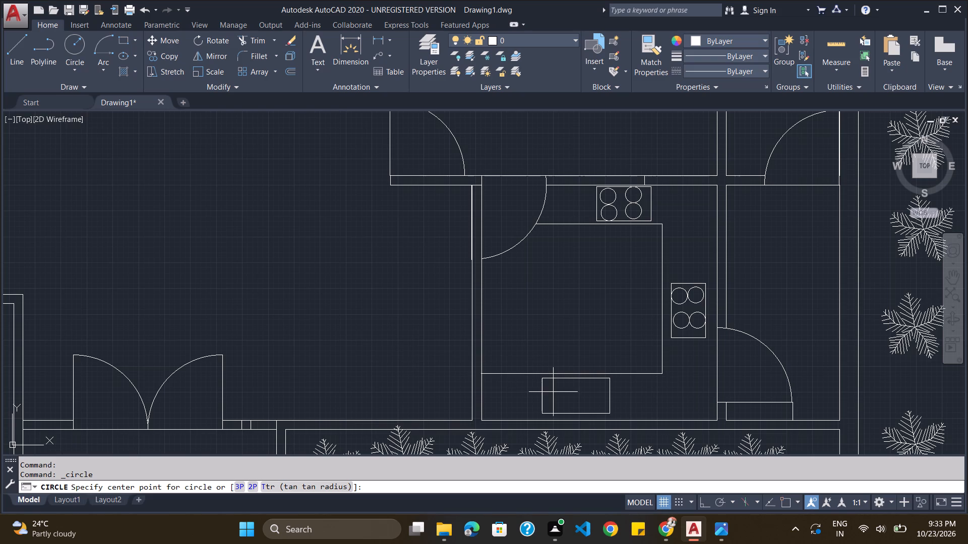
click(557, 395)
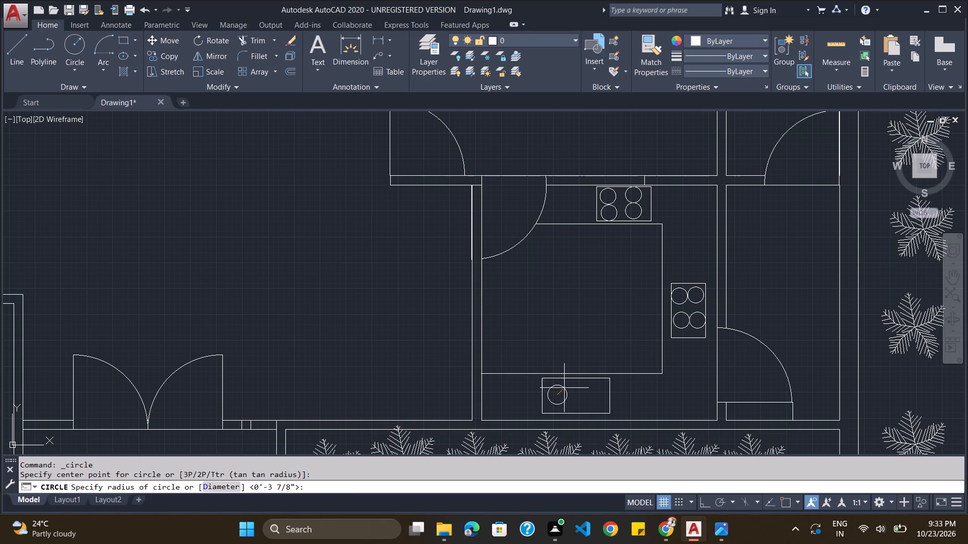
click(564, 384)
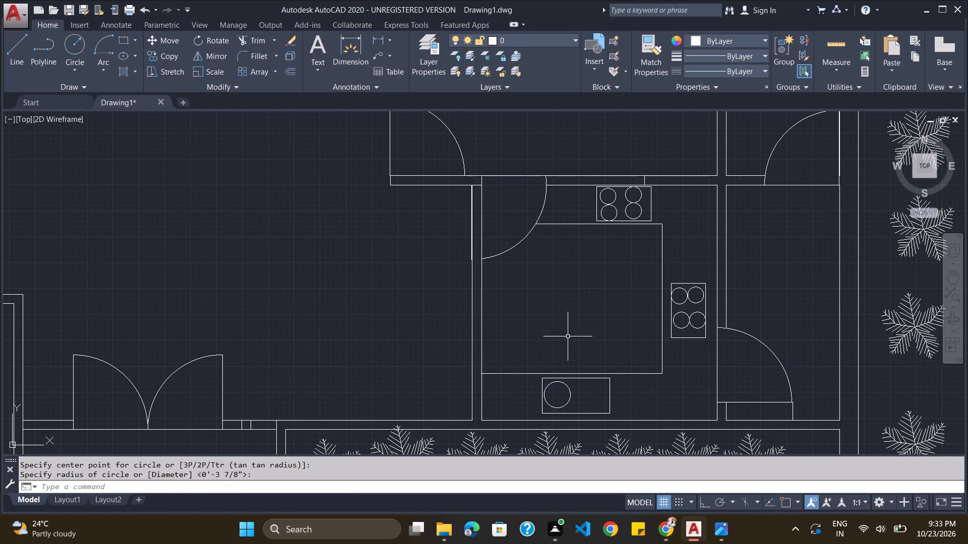
click(71, 51)
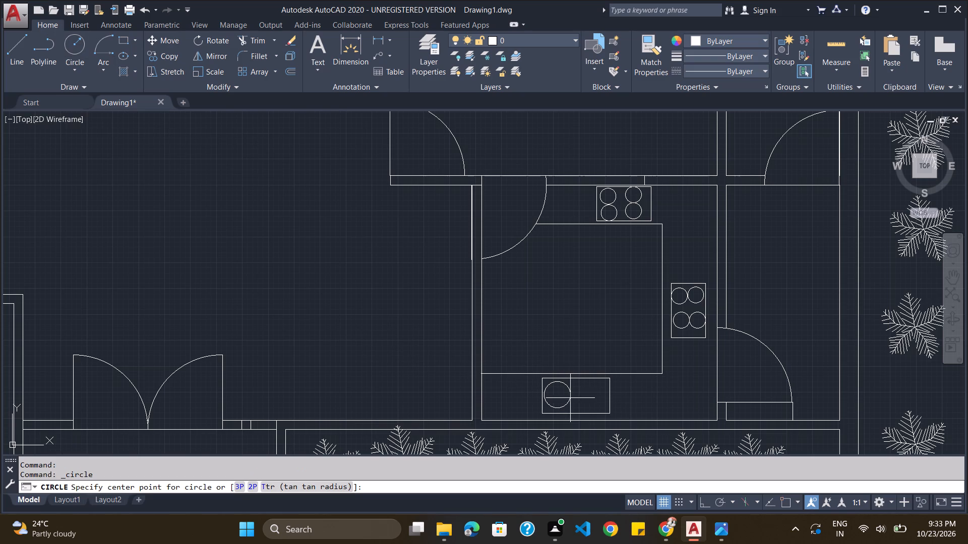
click(593, 394)
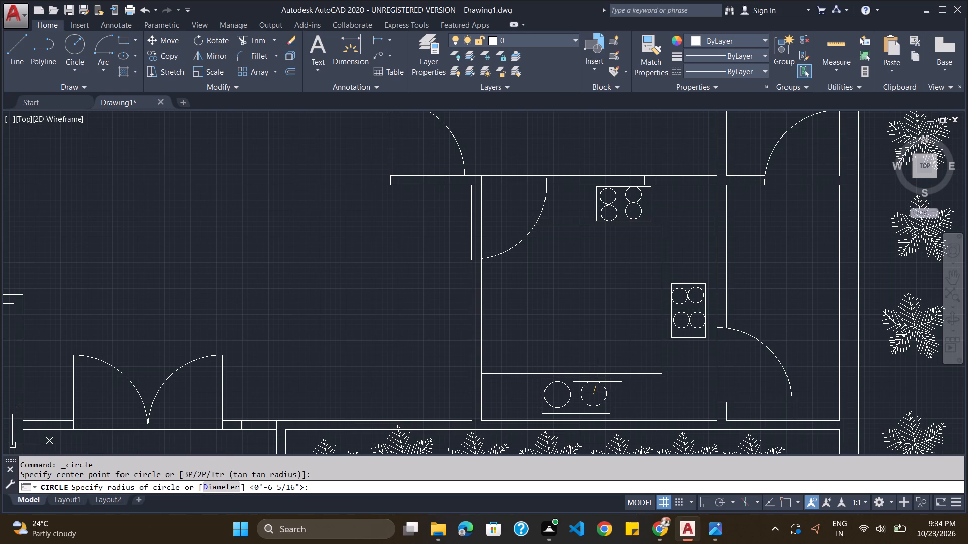
click(597, 381)
Add a small drain circle at the centre of each sink bowl, the west one about 1 3/4 inches in radius.
key(alt+Tab)
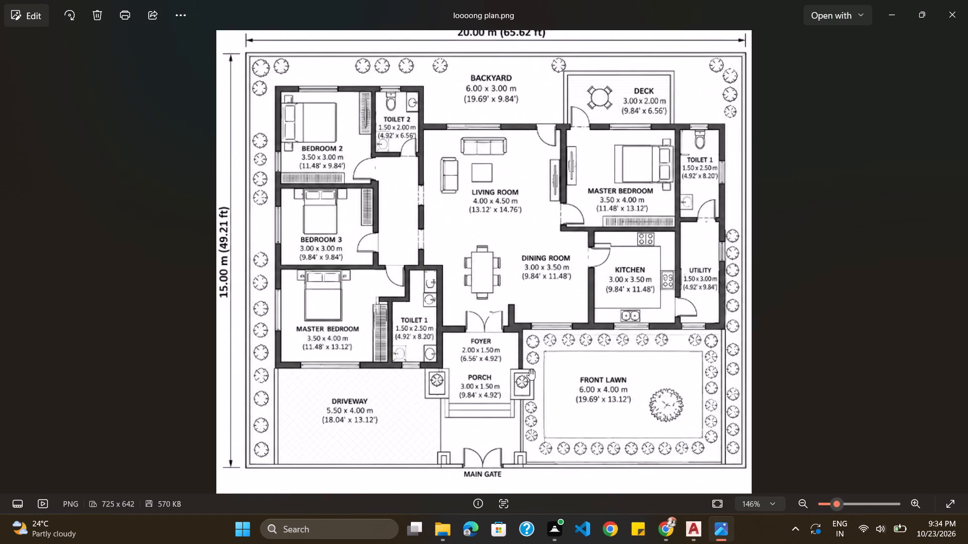
key(alt+Tab)
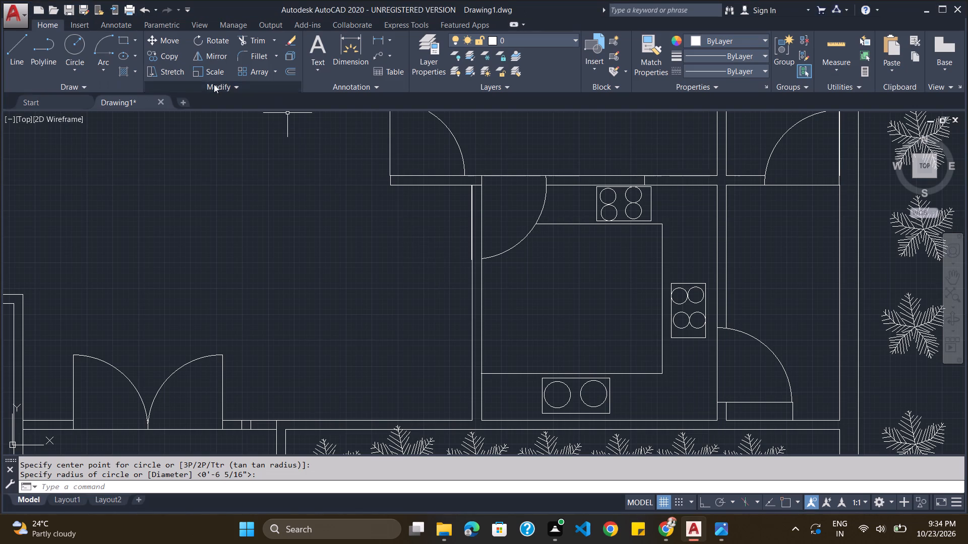
click(78, 41)
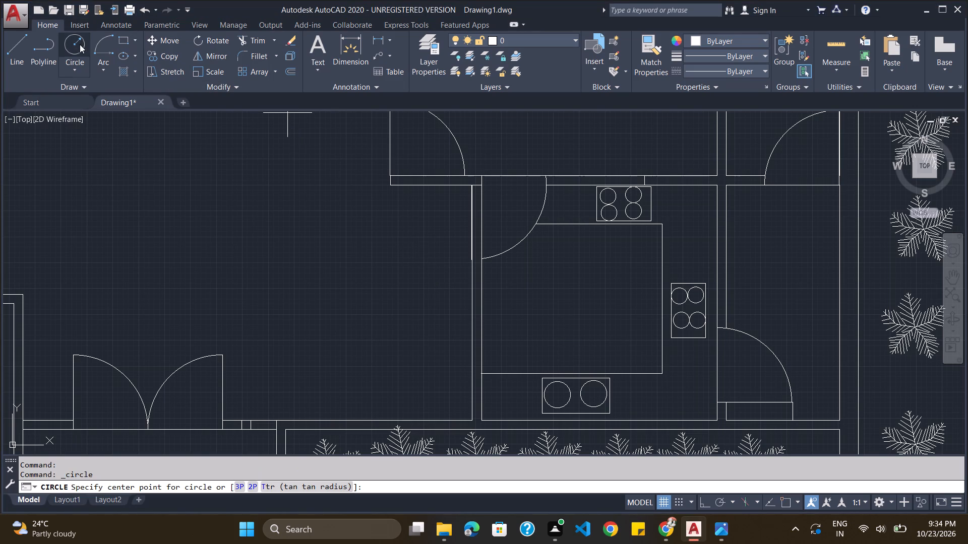
click(558, 395)
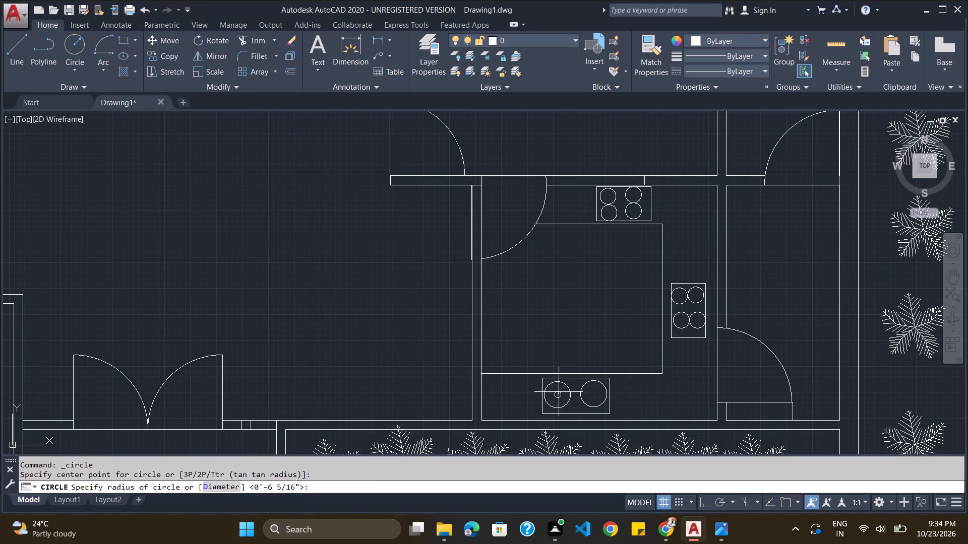
click(559, 391)
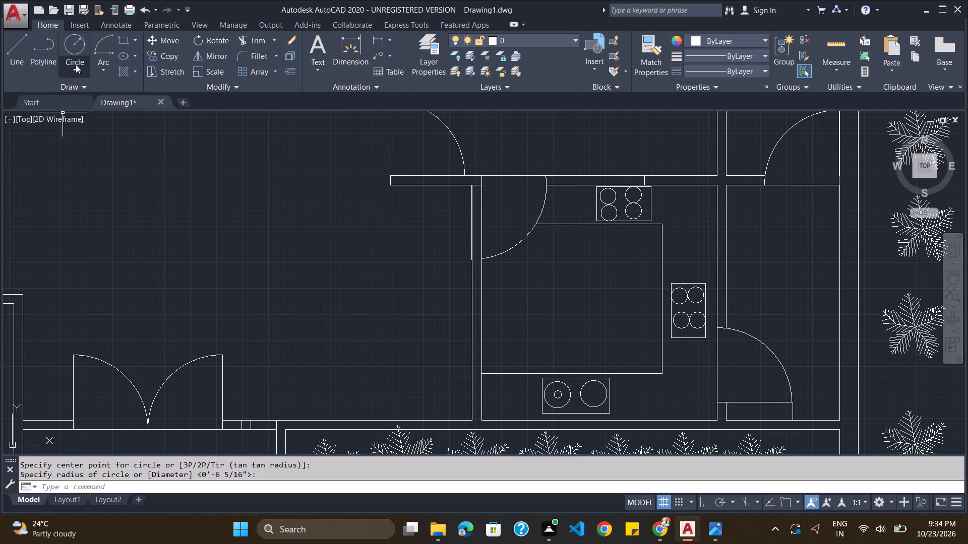
click(75, 54)
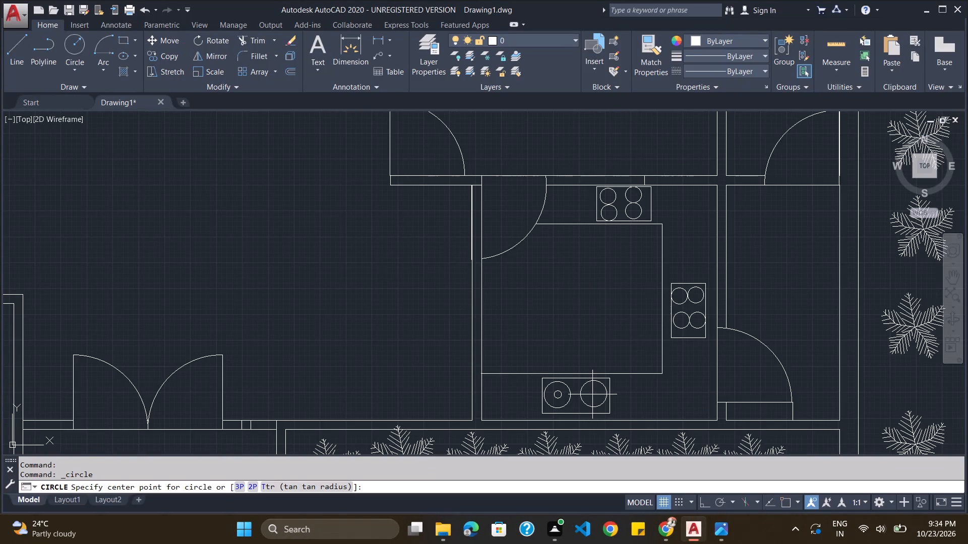
click(593, 394)
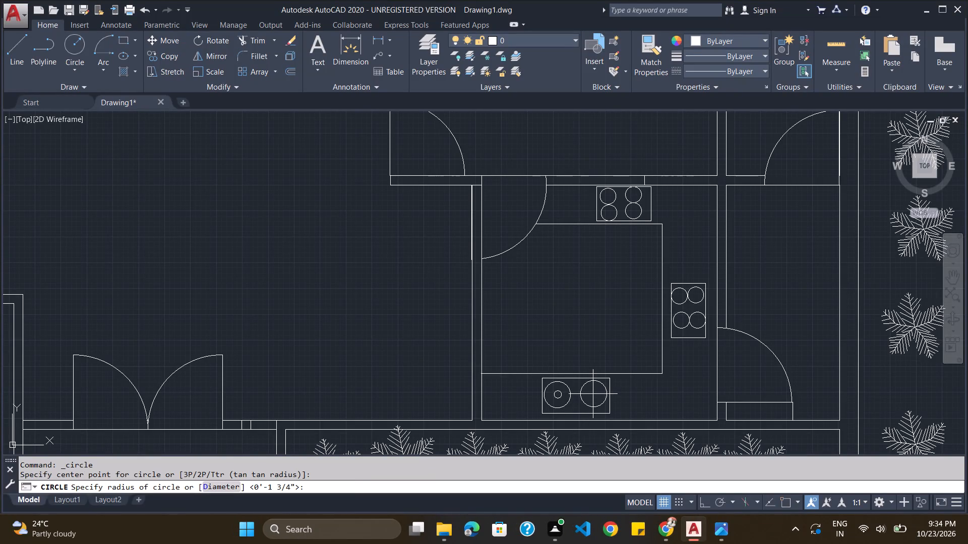
click(594, 391)
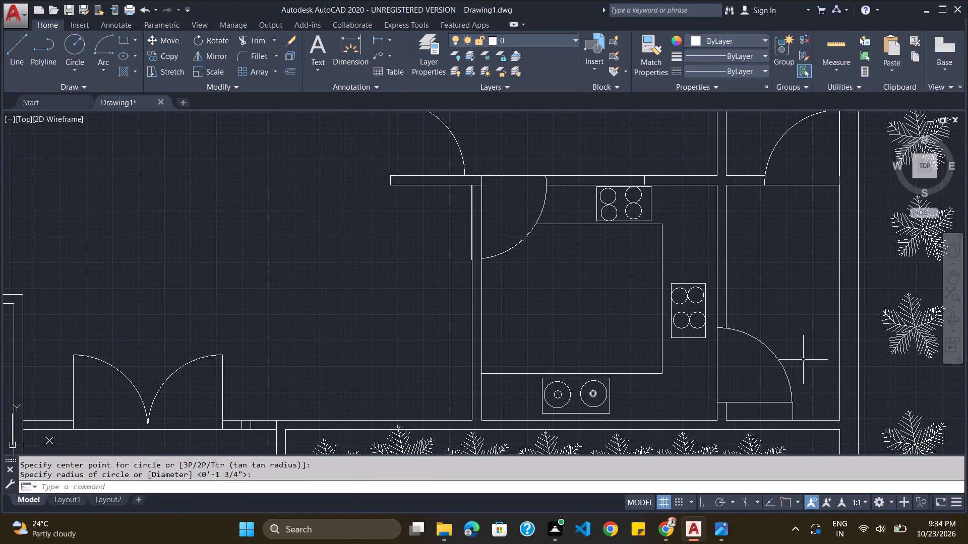
Check the reference image and examine the whole floor plan for fixtures and furniture still to add.
scroll(634, 329, down, 1)
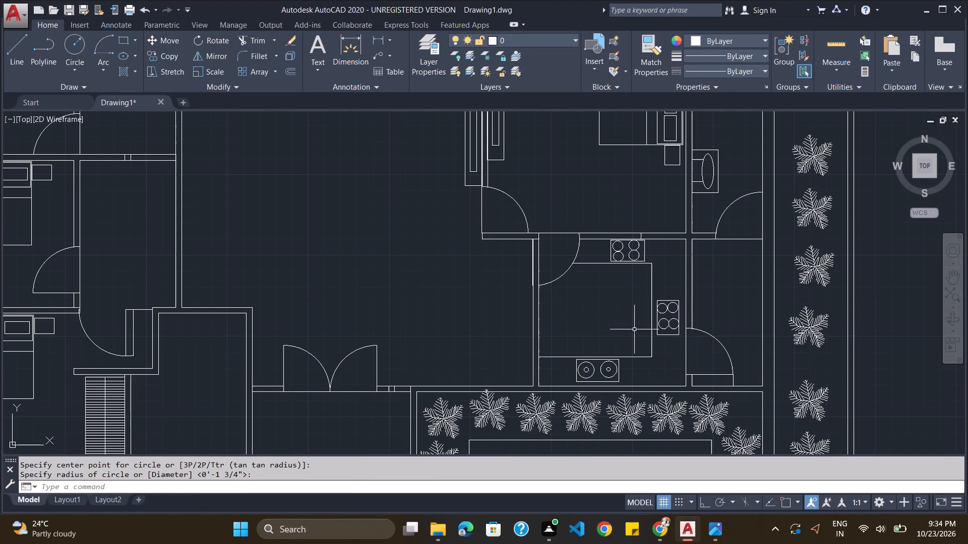
key(alt+Tab)
key(alt+Tab)
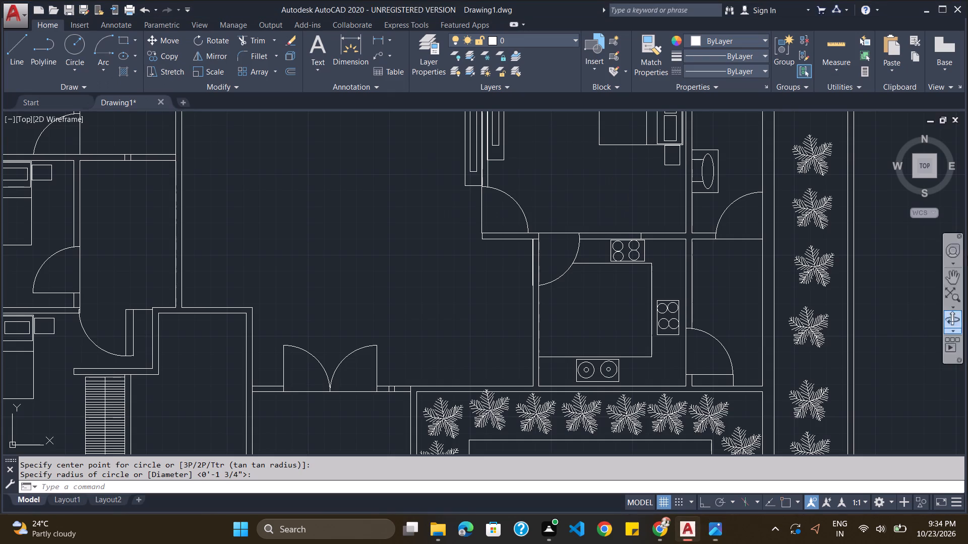
scroll(204, 303, down, 3)
scroll(116, 269, up, 1)
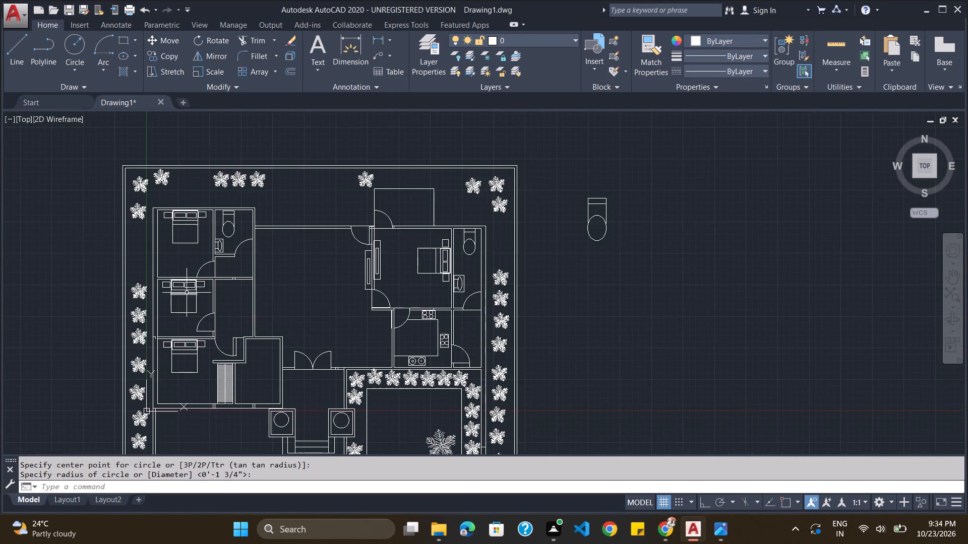
scroll(188, 293, down, 1)
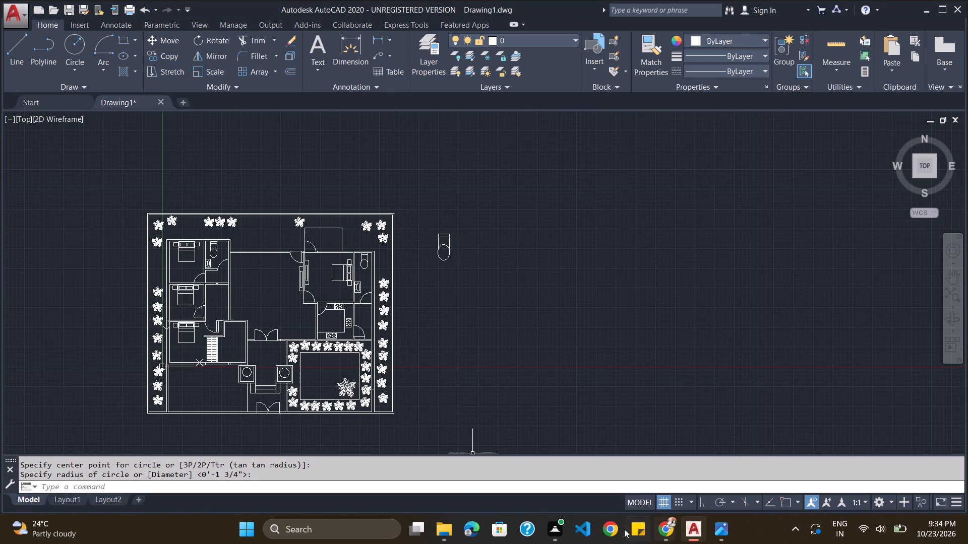
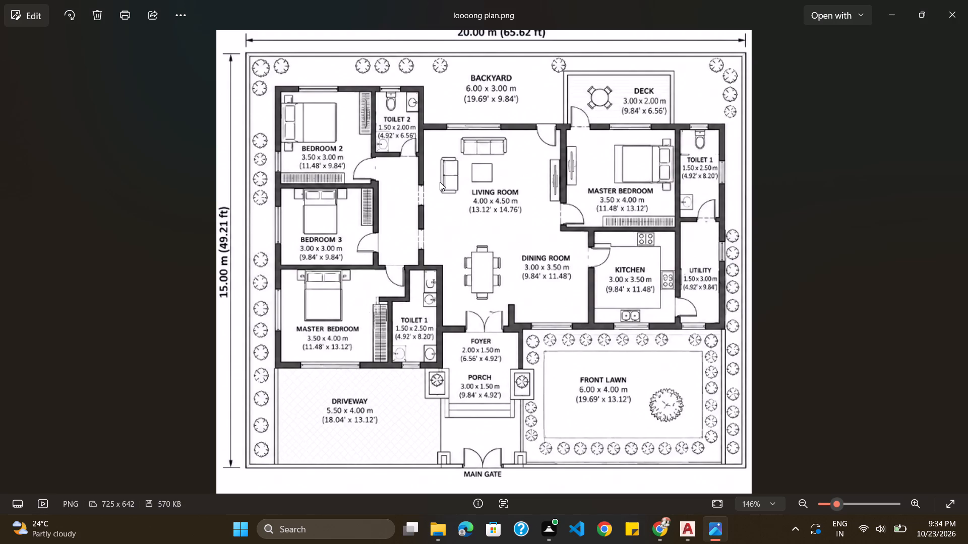
Following the reference image, draw a tall counter rectangle in the northeast corner of the southwest master bedroom's toilet.
key(alt+Tab)
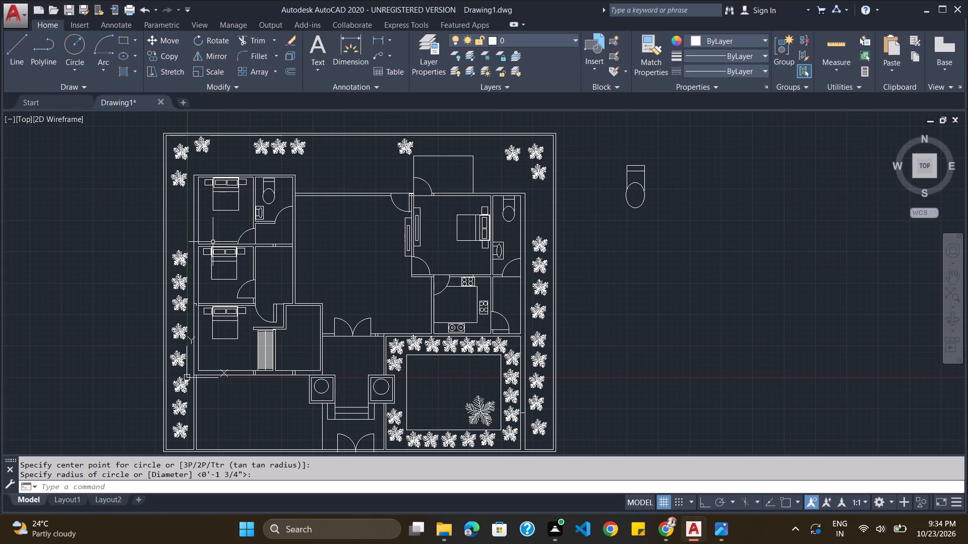
key(alt+Tab)
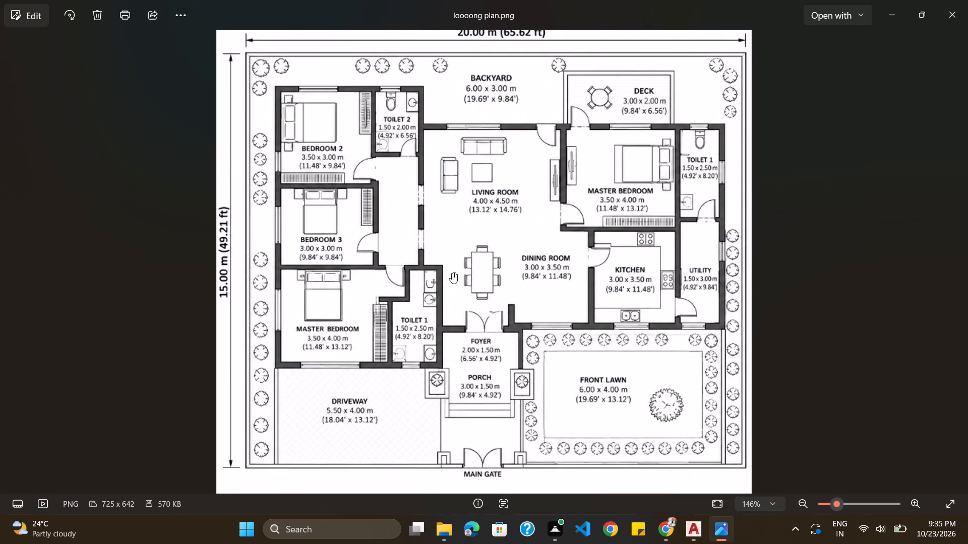
key(alt+Tab)
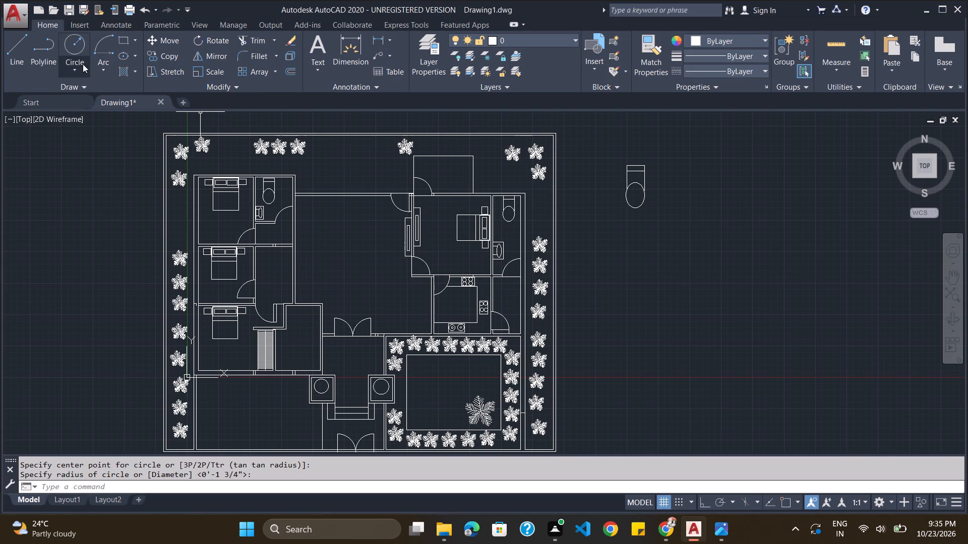
click(121, 40)
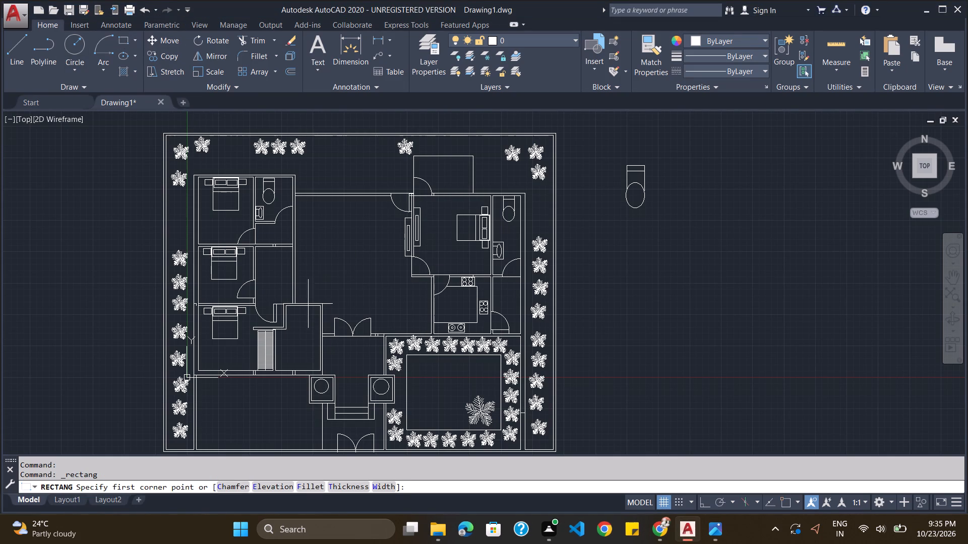
scroll(305, 309, up, 2)
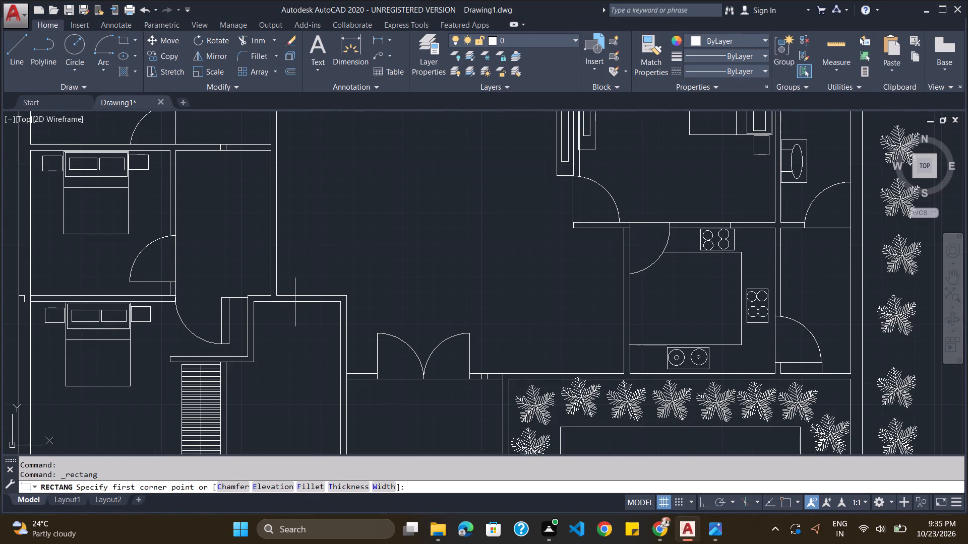
click(295, 302)
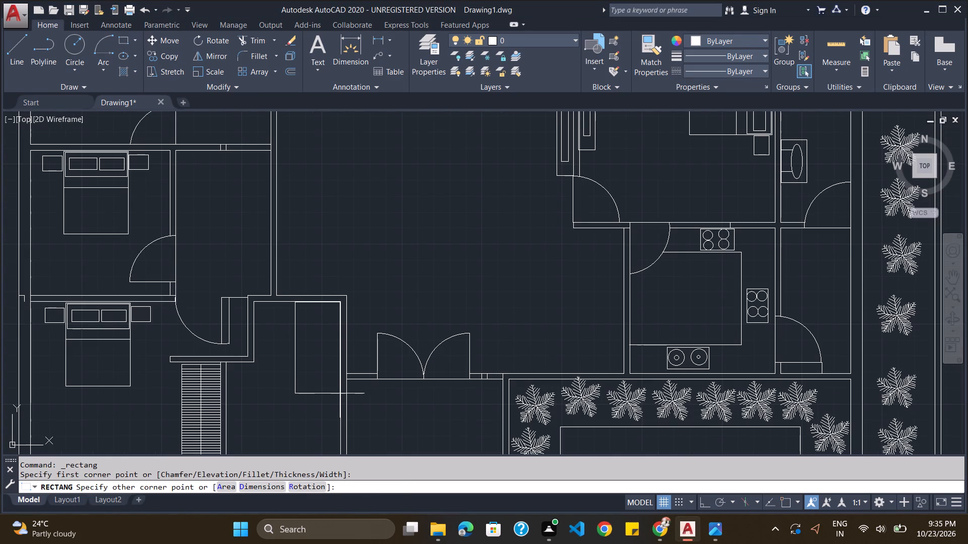
click(340, 394)
Draw a near-square washbasin rectangle in the southeast corner of the same toilet, against the south and east walls.
scroll(292, 323, down, 1)
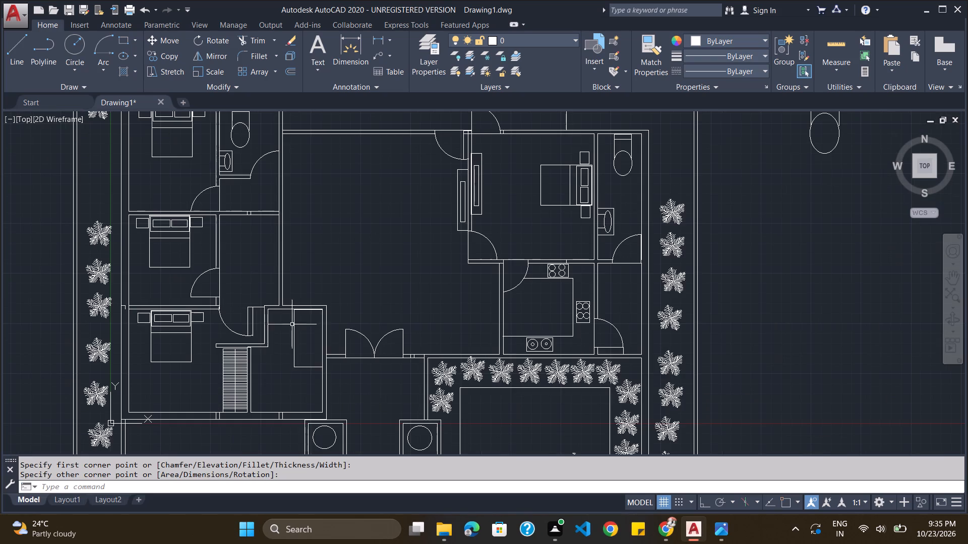
click(122, 36)
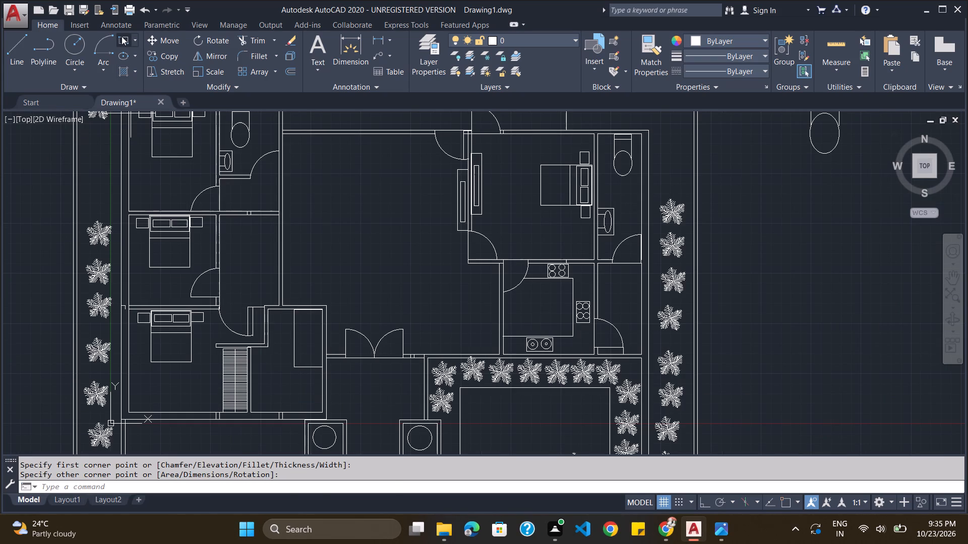
key(alt+Tab)
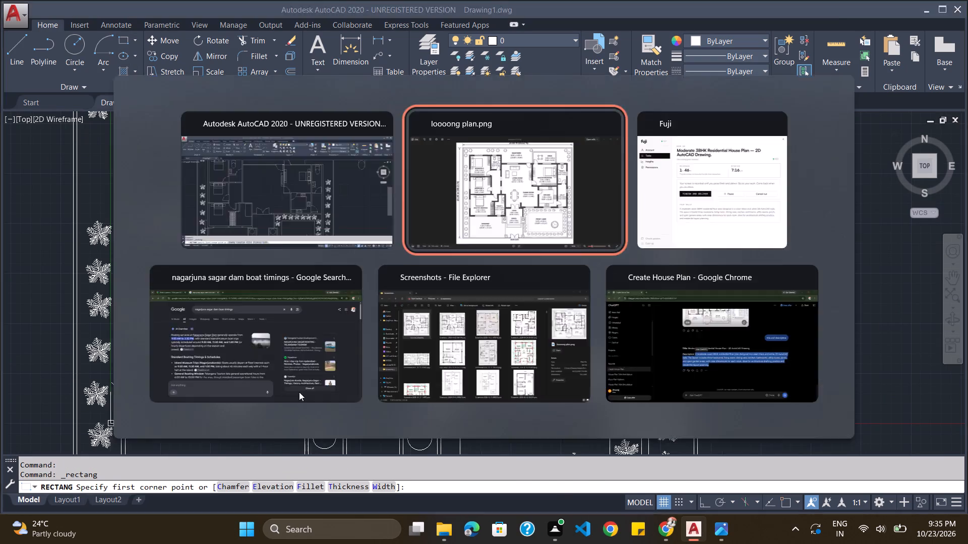
key(alt+Tab)
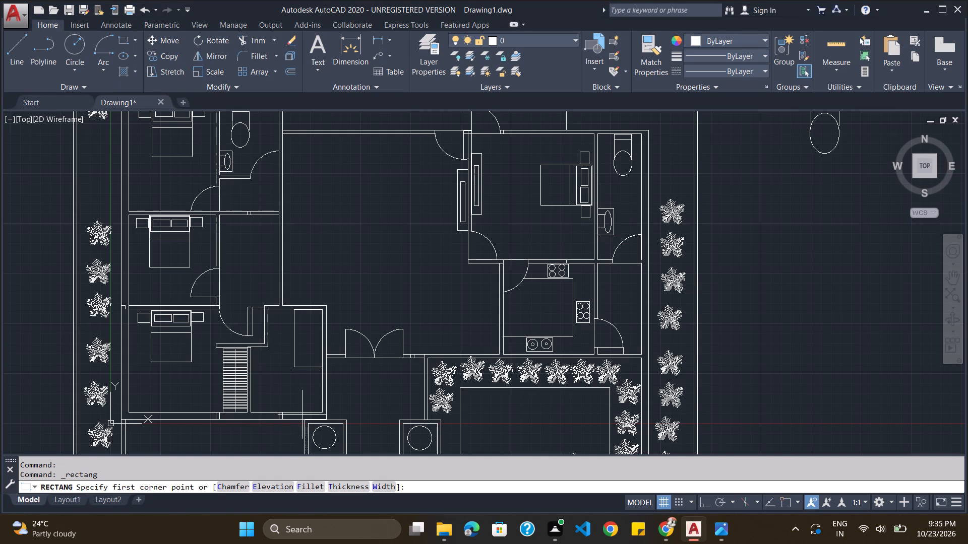
click(295, 411)
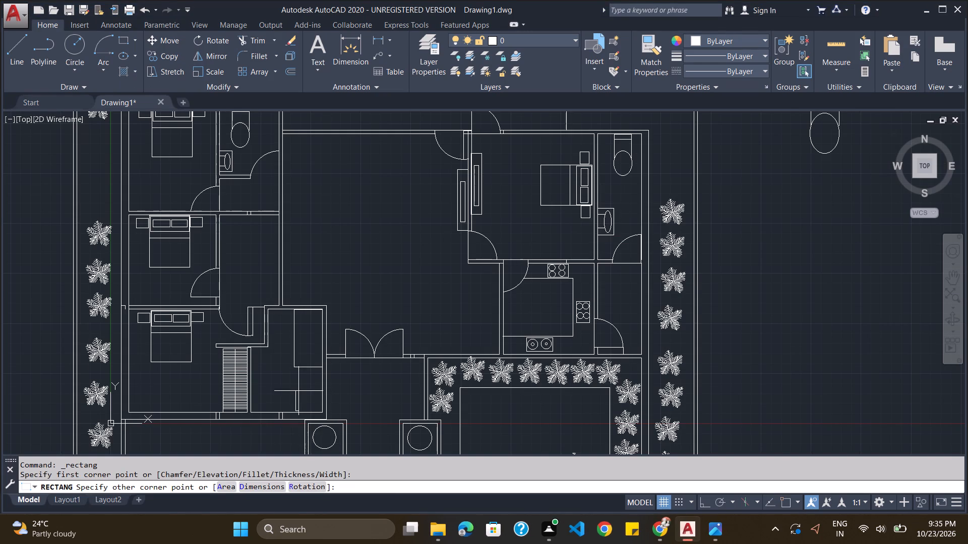
click(323, 385)
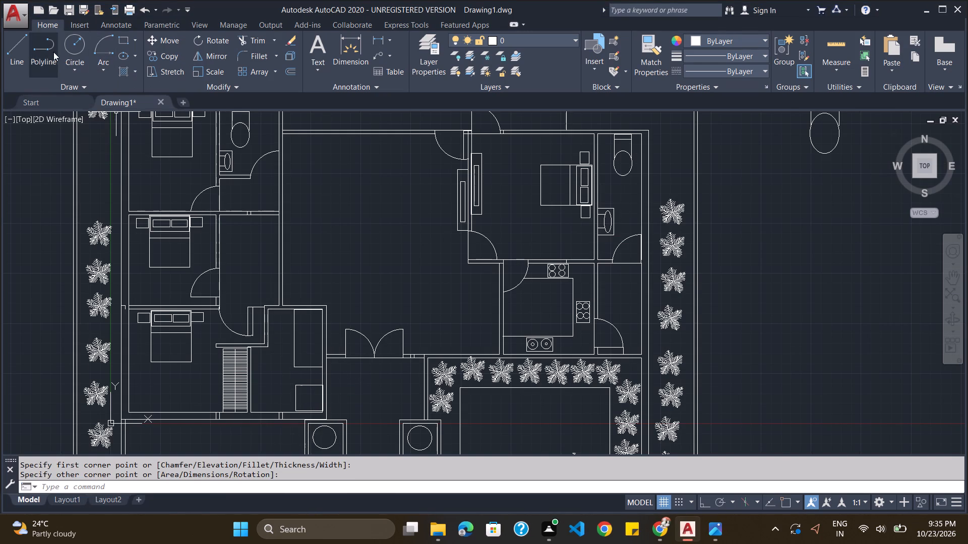
Draw a slightly north-south elongated basin ellipse in the northern half of the toilet's tall counter.
click(72, 43)
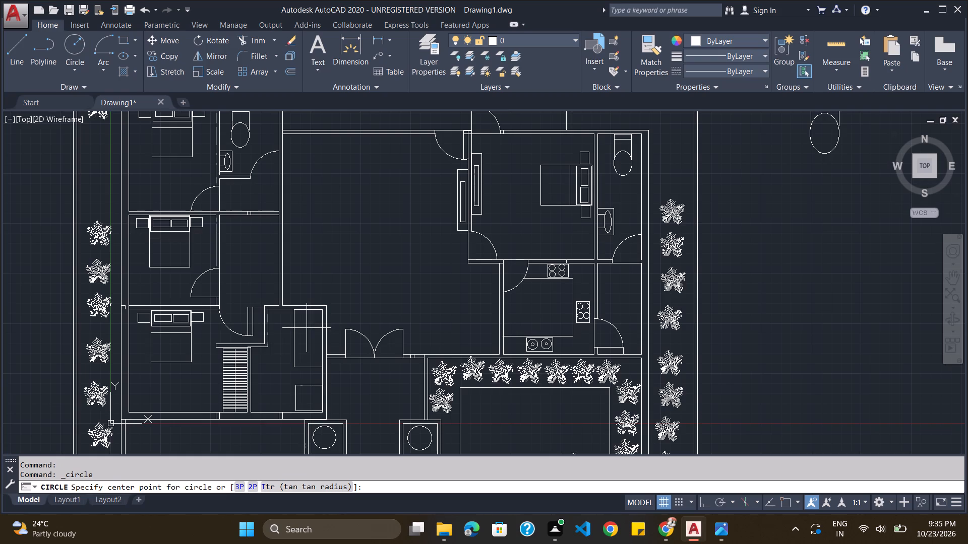
click(124, 54)
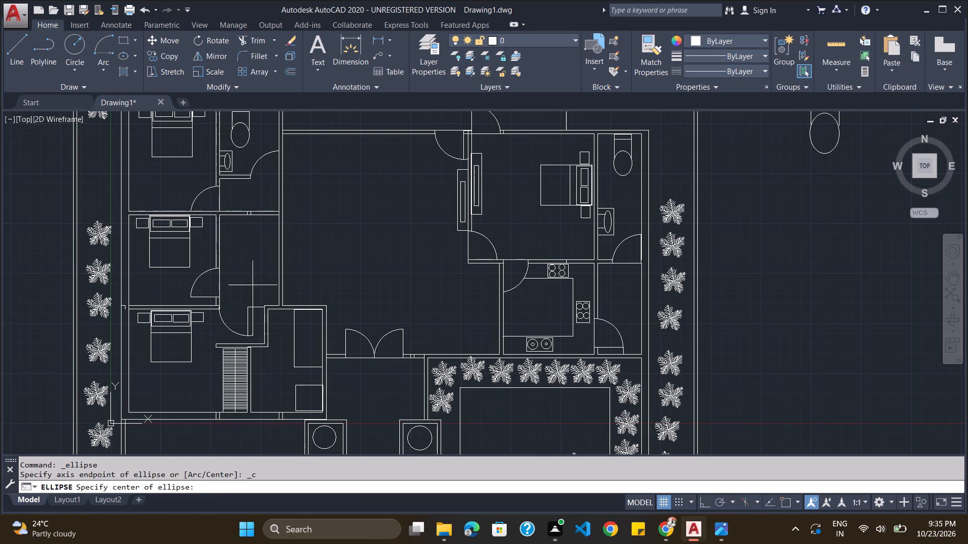
click(309, 327)
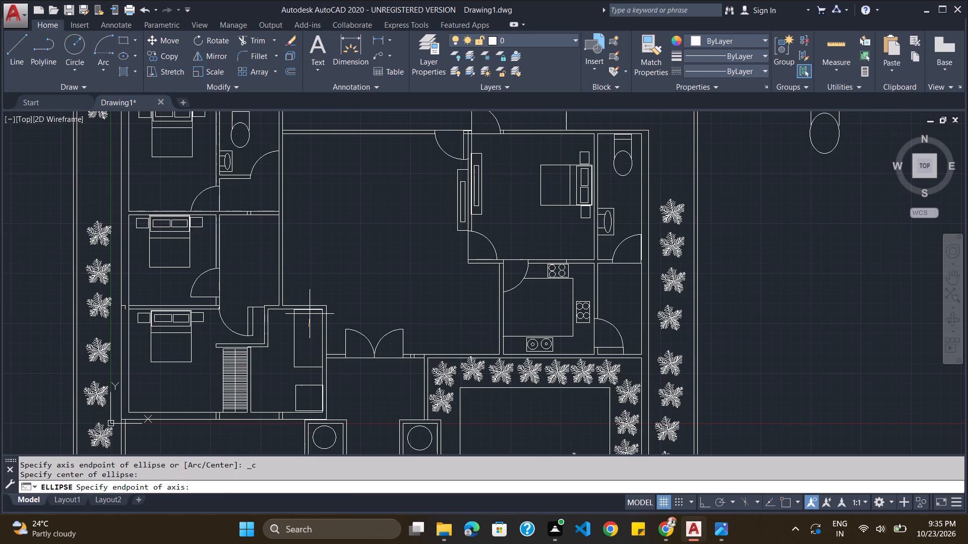
click(309, 315)
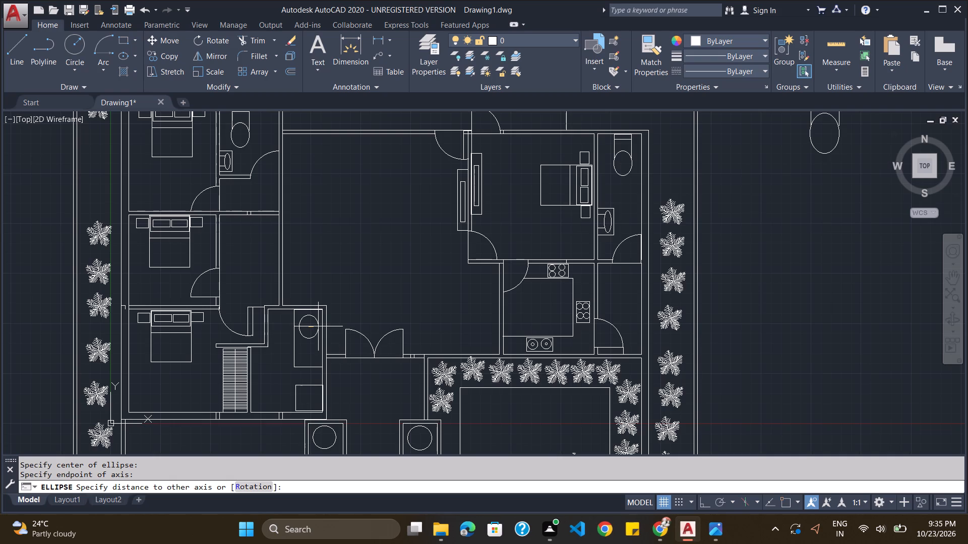
click(318, 326)
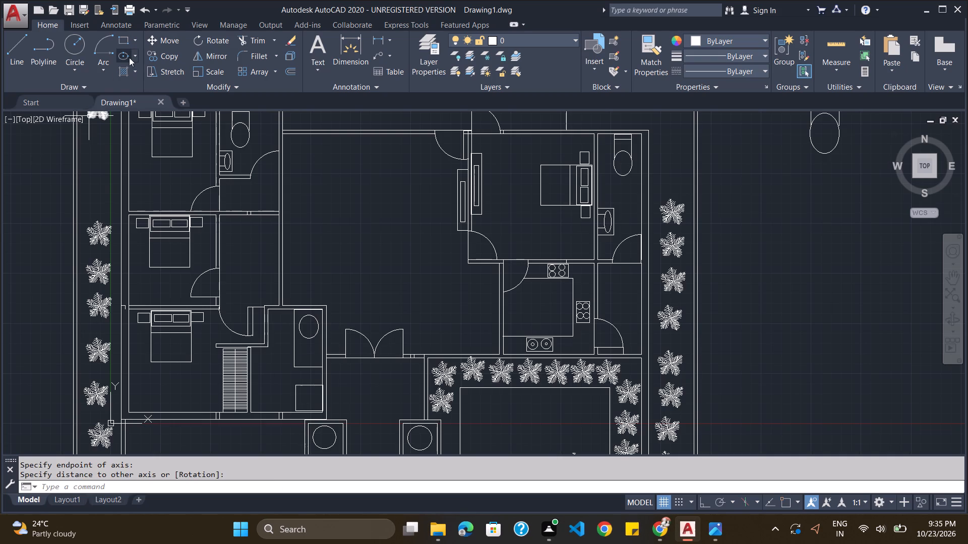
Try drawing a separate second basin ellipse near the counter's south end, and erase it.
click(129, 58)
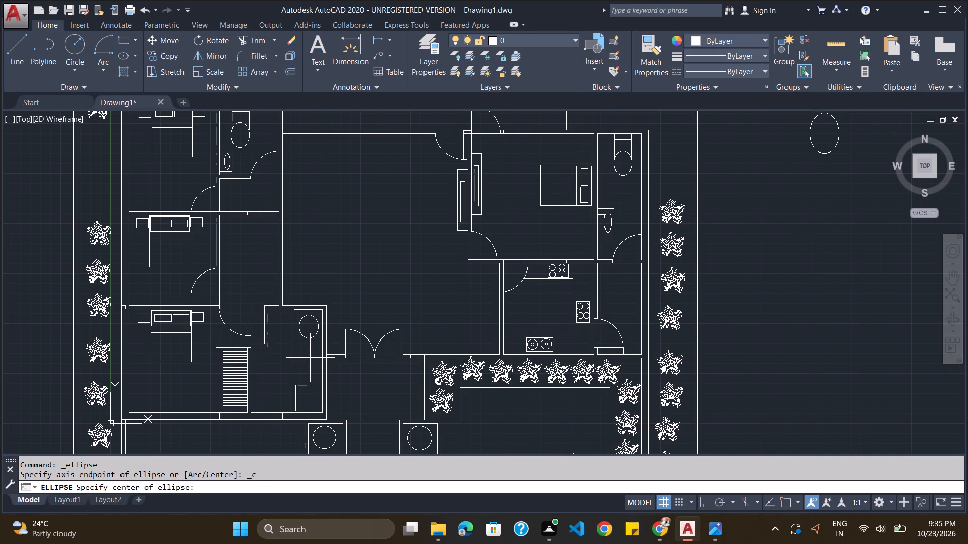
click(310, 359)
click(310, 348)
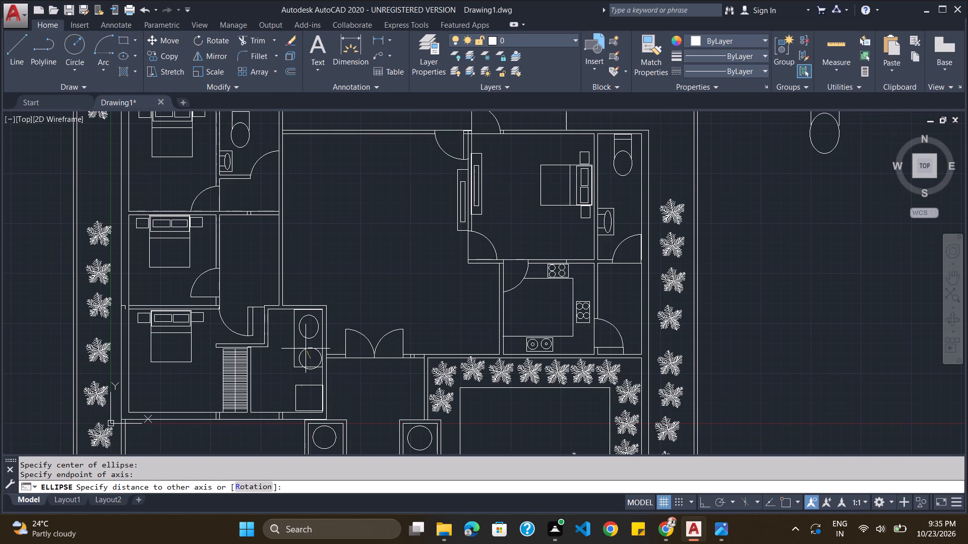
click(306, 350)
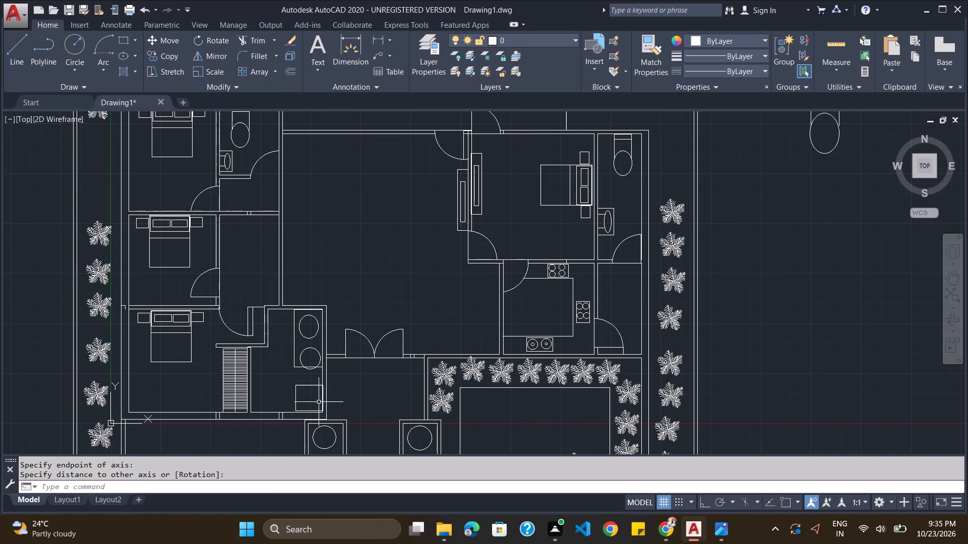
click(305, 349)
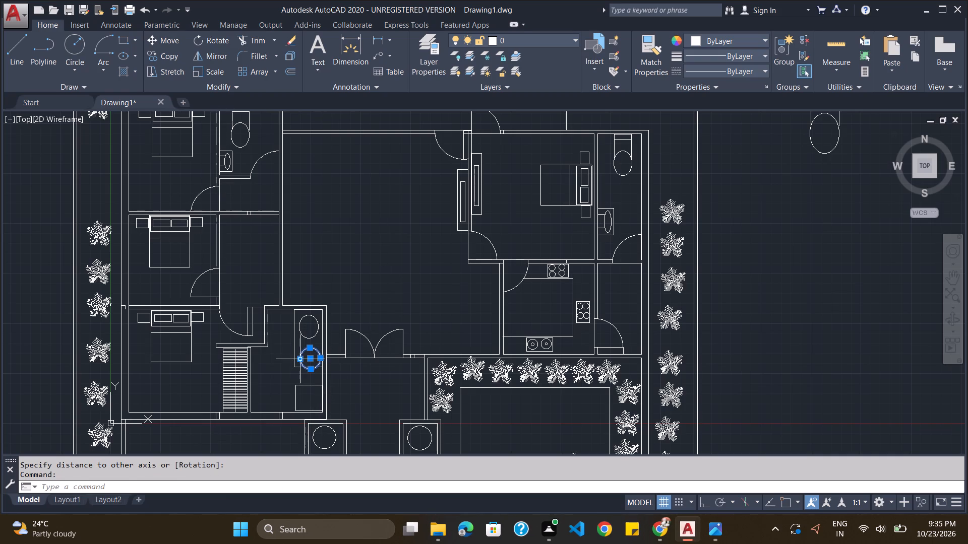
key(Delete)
Copy the northern basin ellipse into the counter's southern half and into the washbasin rectangle in the toilet's southeast corner.
click(307, 335)
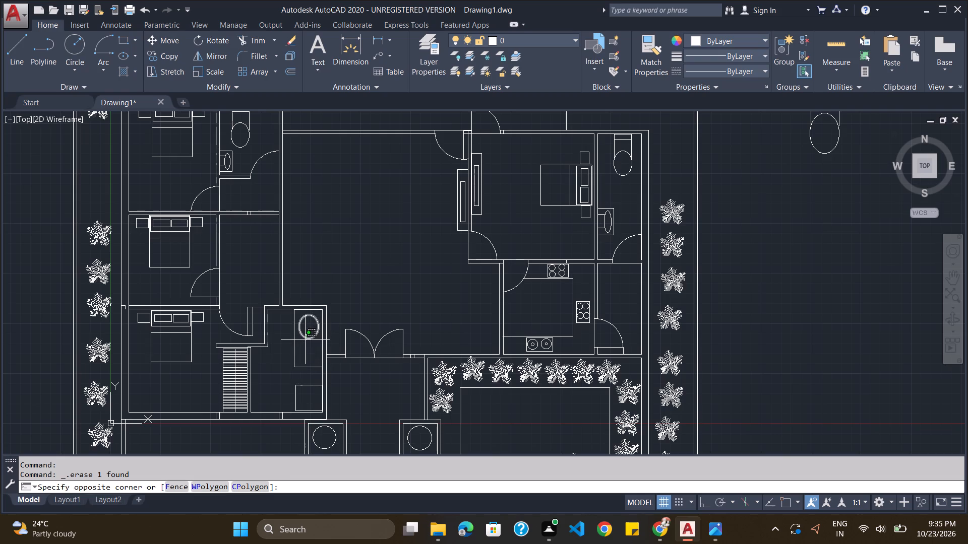
click(305, 339)
key(ctrl+c)
key(ctrl+v)
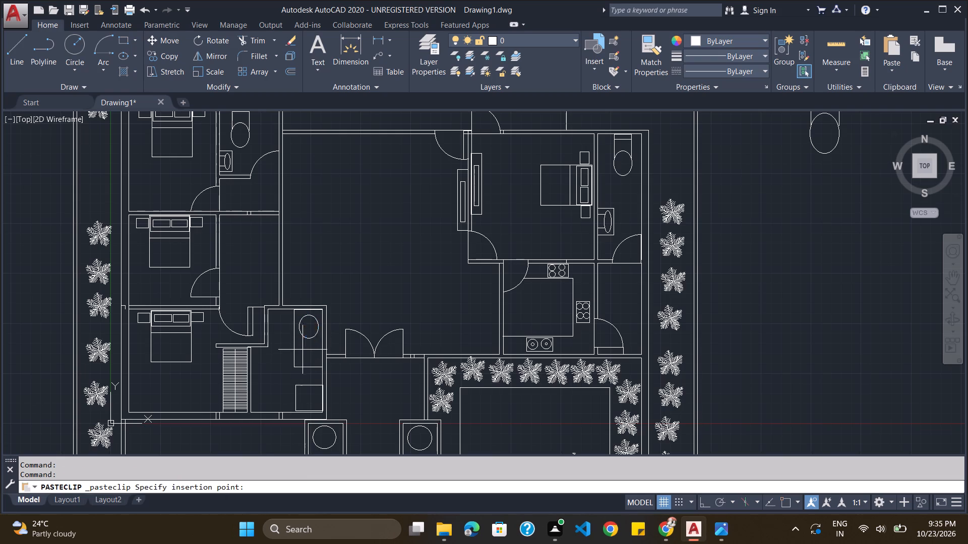
click(299, 365)
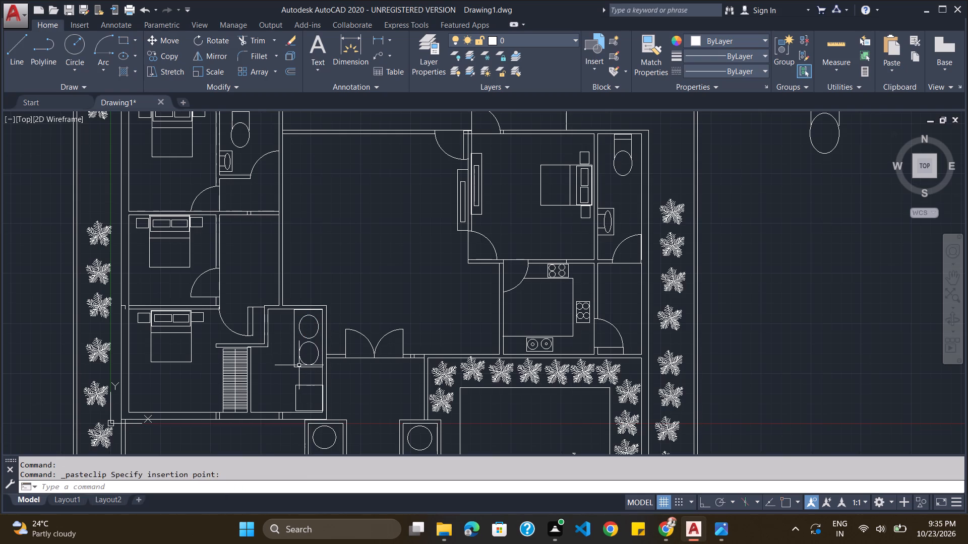
key(ctrl+v)
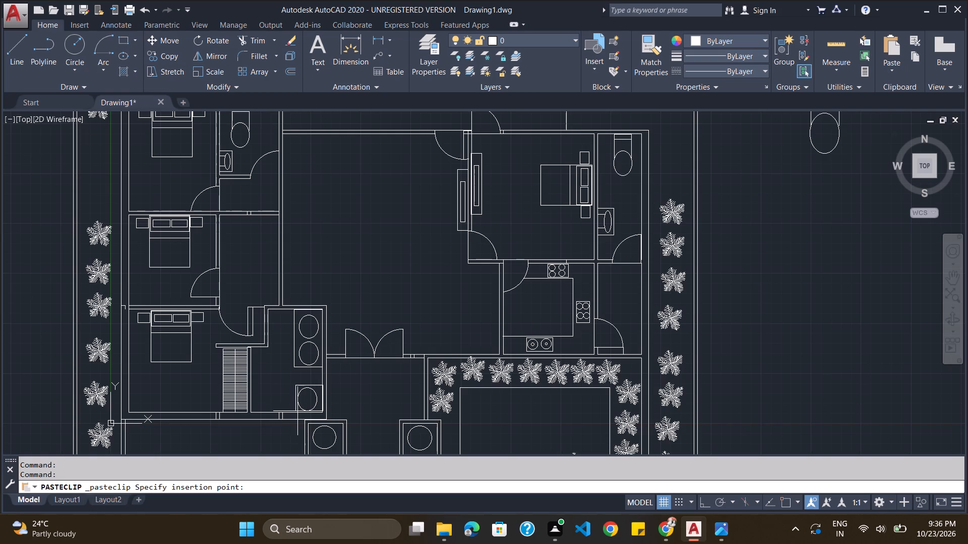
click(297, 411)
Following the reference image, draw a wide sofa rectangle in the living room, just south of its north wall.
key(alt+Tab)
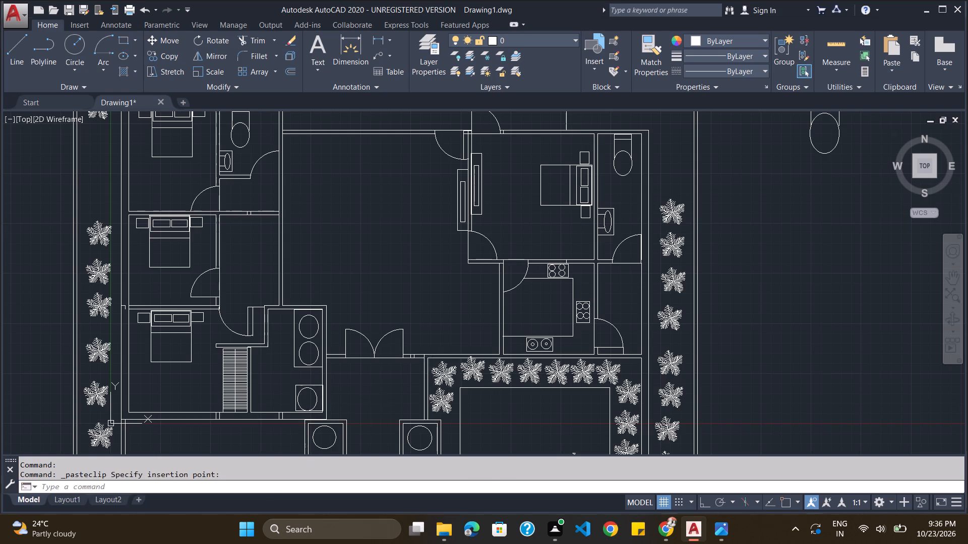
key(alt+Tab)
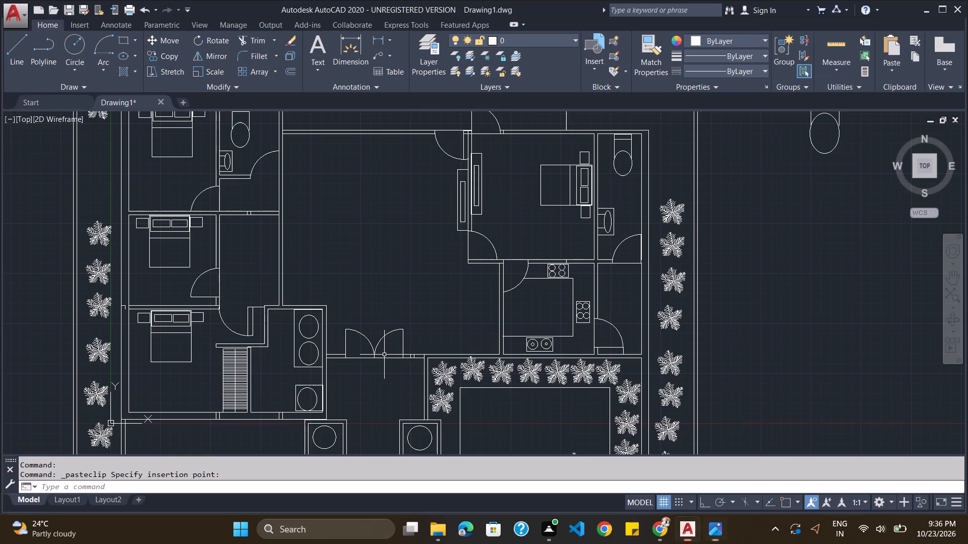
scroll(376, 388, down, 3)
scroll(376, 384, up, 3)
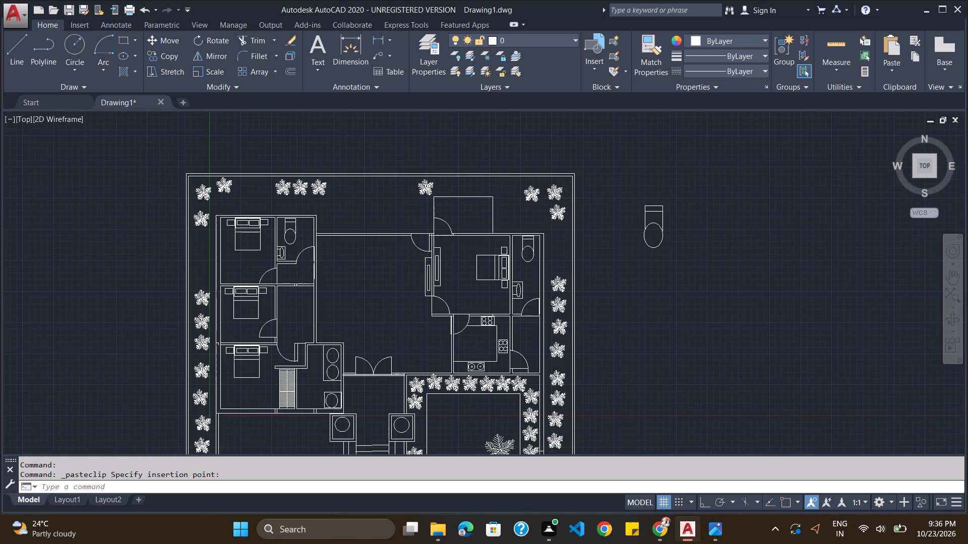
key(alt+Tab)
key(alt+Tab)
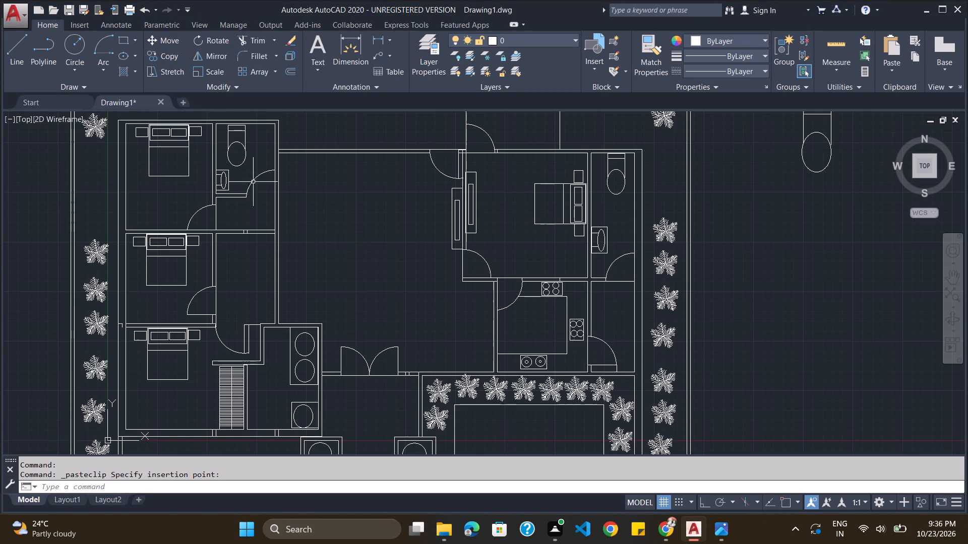
click(125, 41)
scroll(396, 155, up, 1)
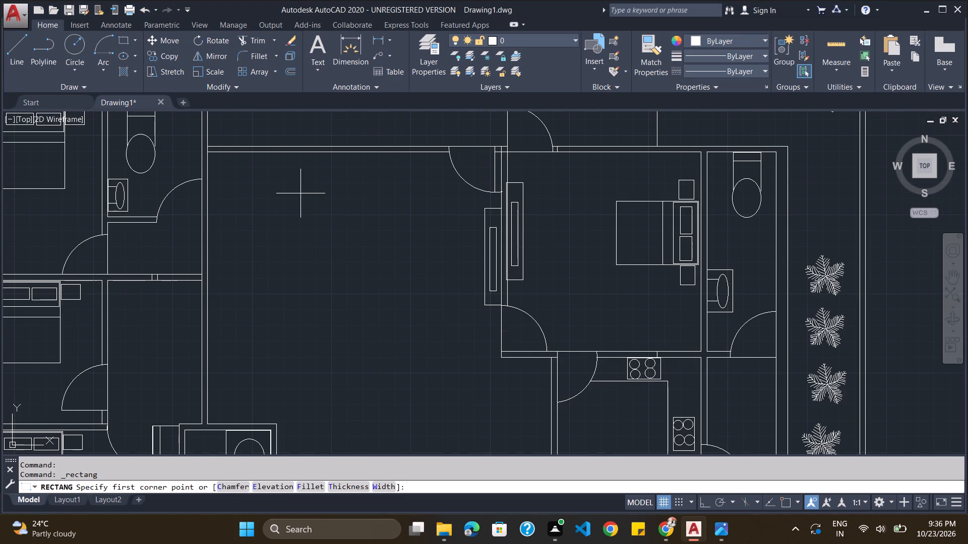
click(296, 170)
click(416, 216)
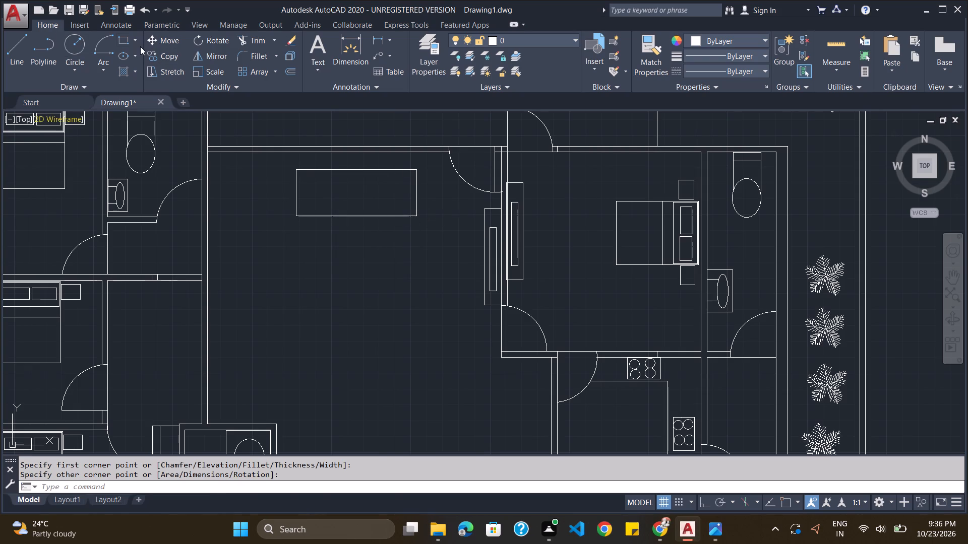
Draw a smaller, north-south oriented sofa rectangle on the living room's west side, southwest of the wide sofa.
click(123, 40)
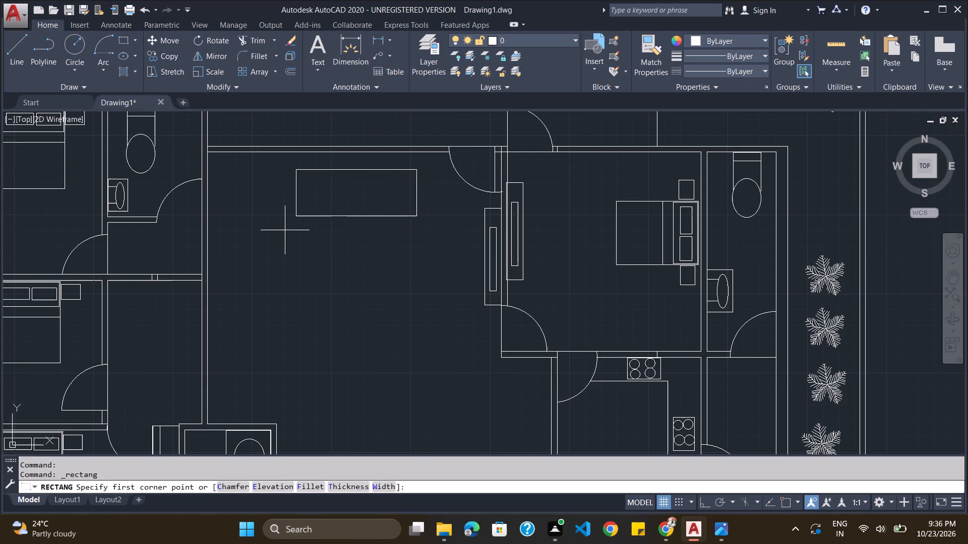
click(285, 235)
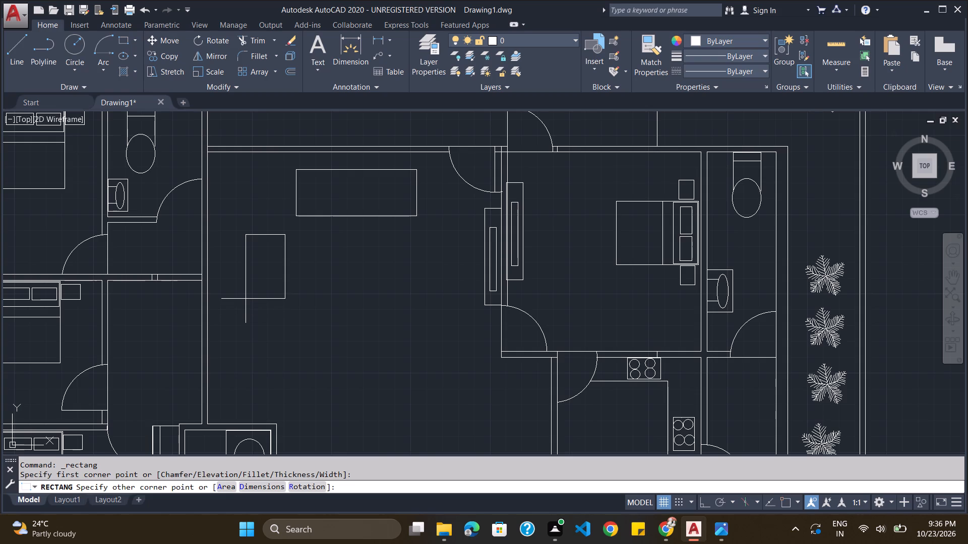
click(246, 299)
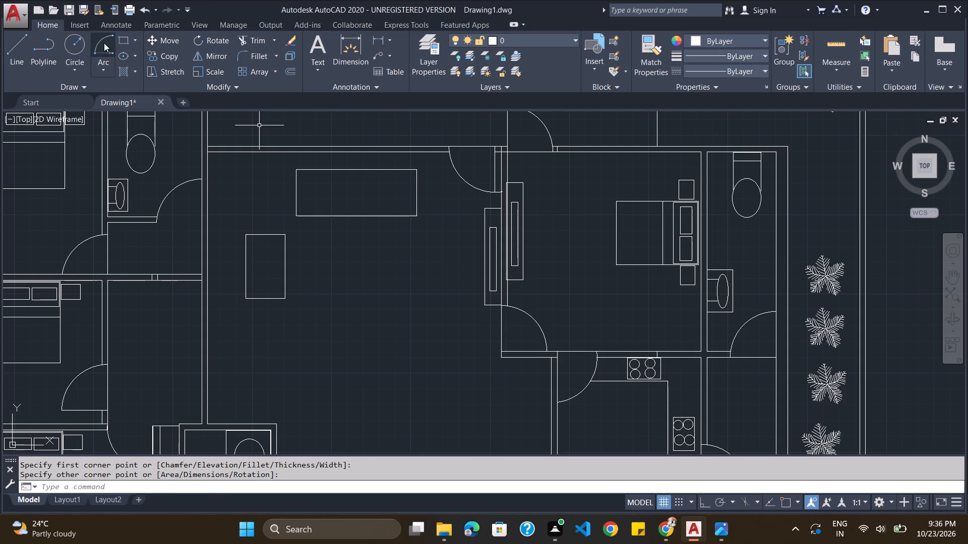
With Ortho on, divide the wide living room sofa into three seats with two north-south lines about 3' long.
click(18, 48)
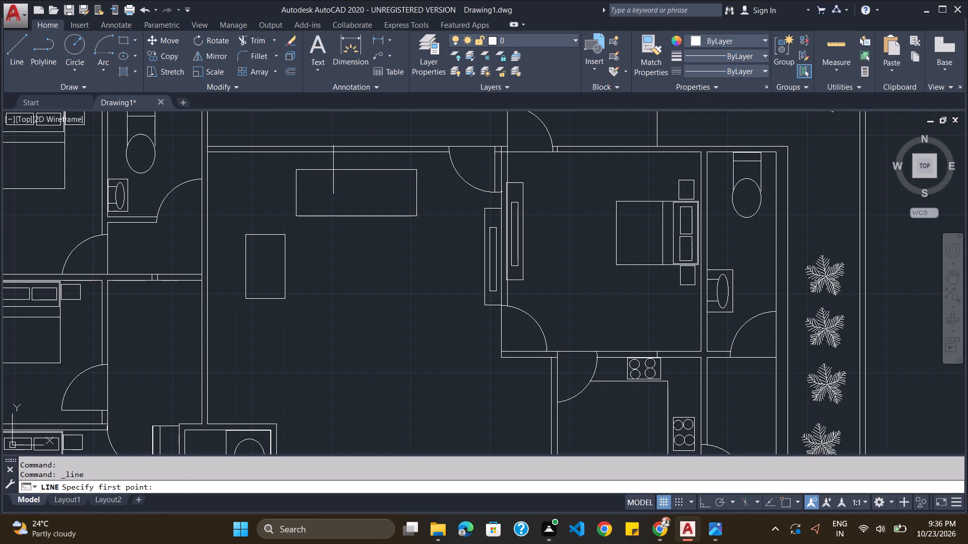
click(333, 170)
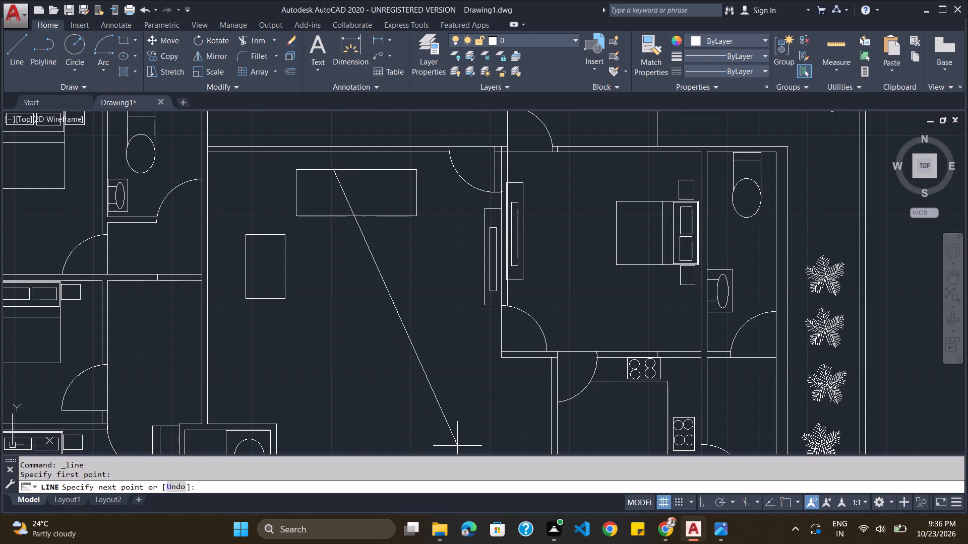
click(706, 499)
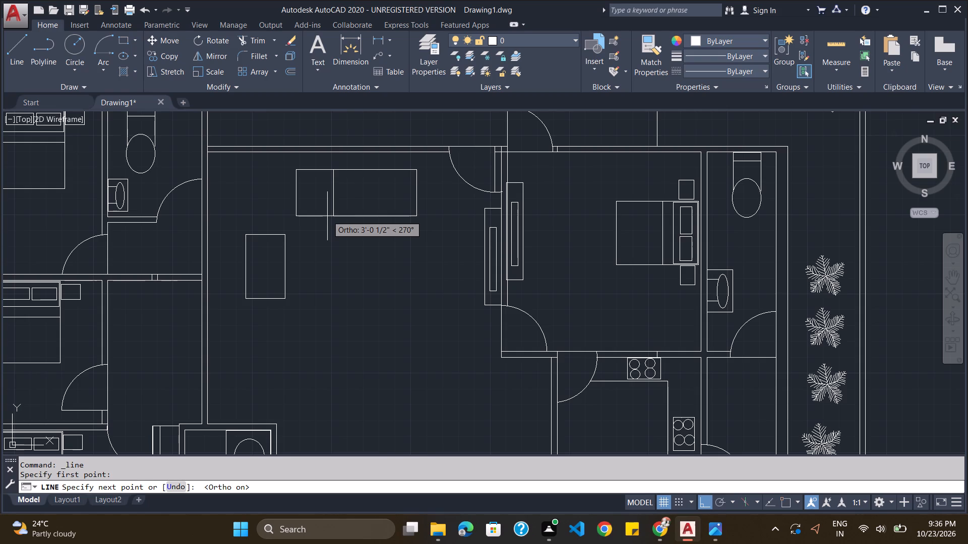
click(327, 216)
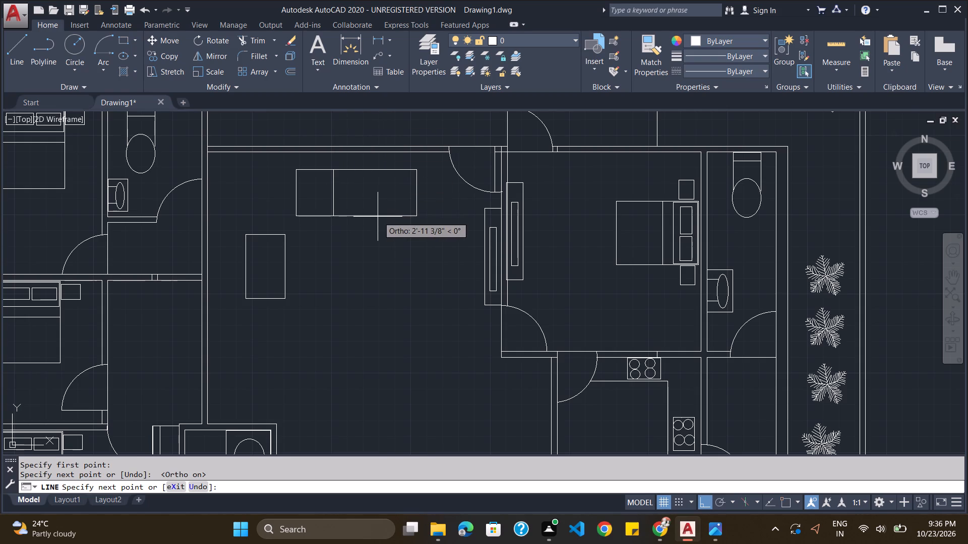
key(Escape)
click(23, 56)
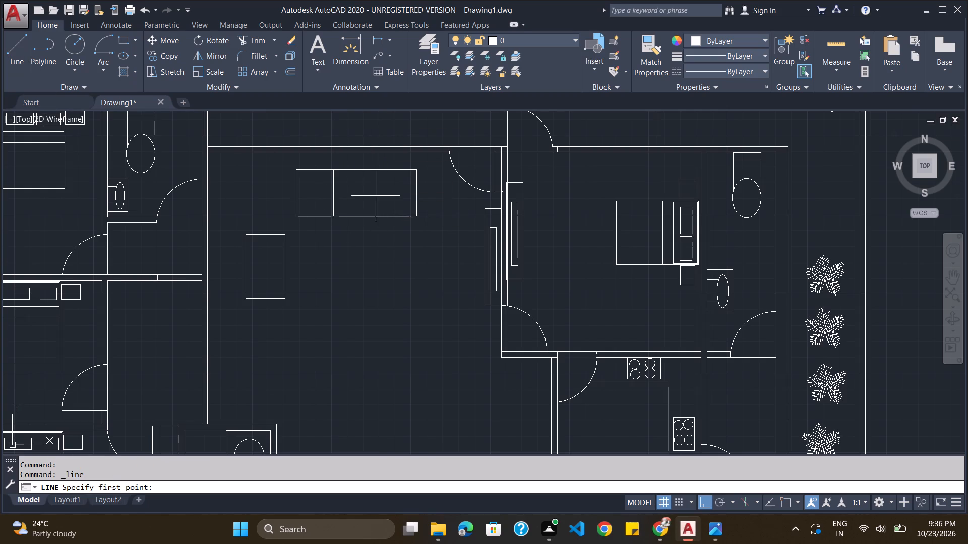
click(374, 170)
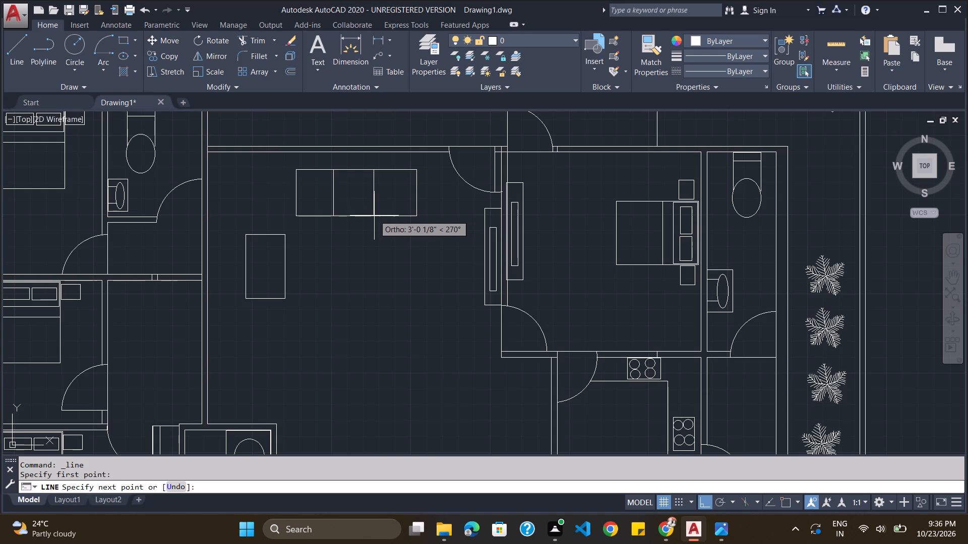
click(374, 216)
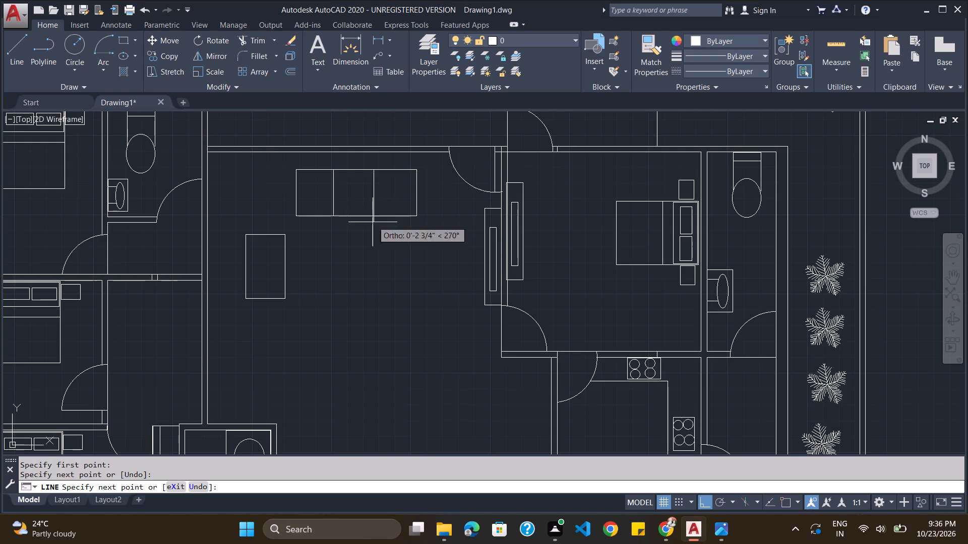
key(Escape)
Draw a polyline around the wide sofa's west, north and east sides as armrests and backrest, offset about 6" at the arms.
click(37, 51)
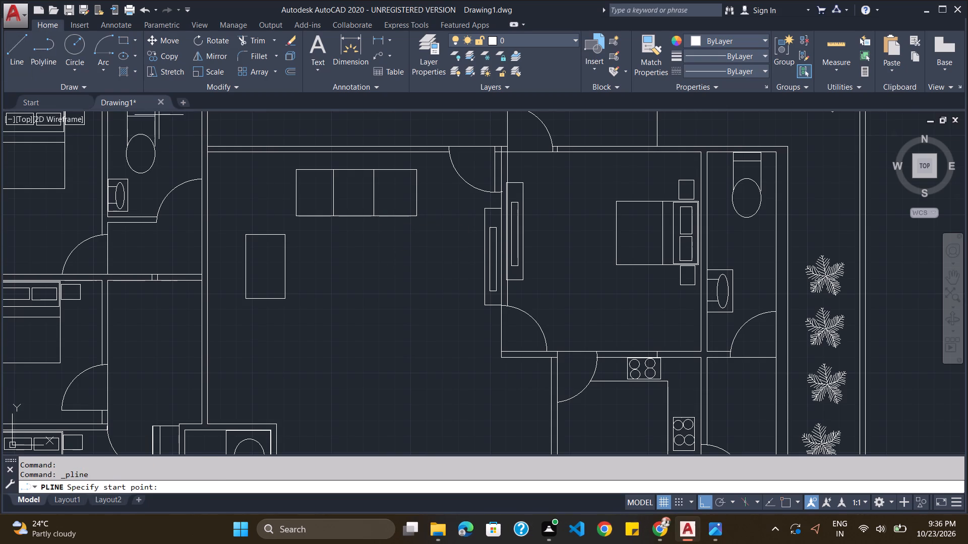
click(296, 210)
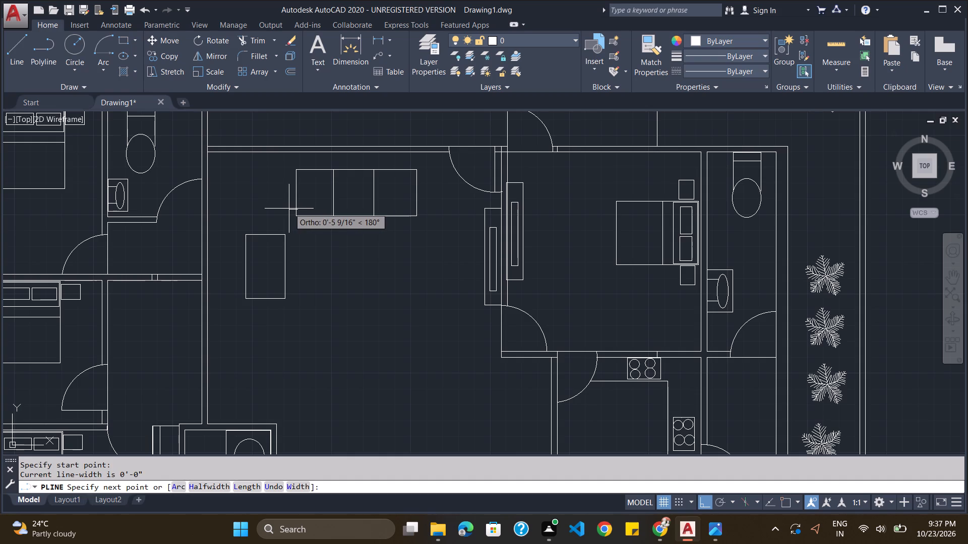
click(289, 209)
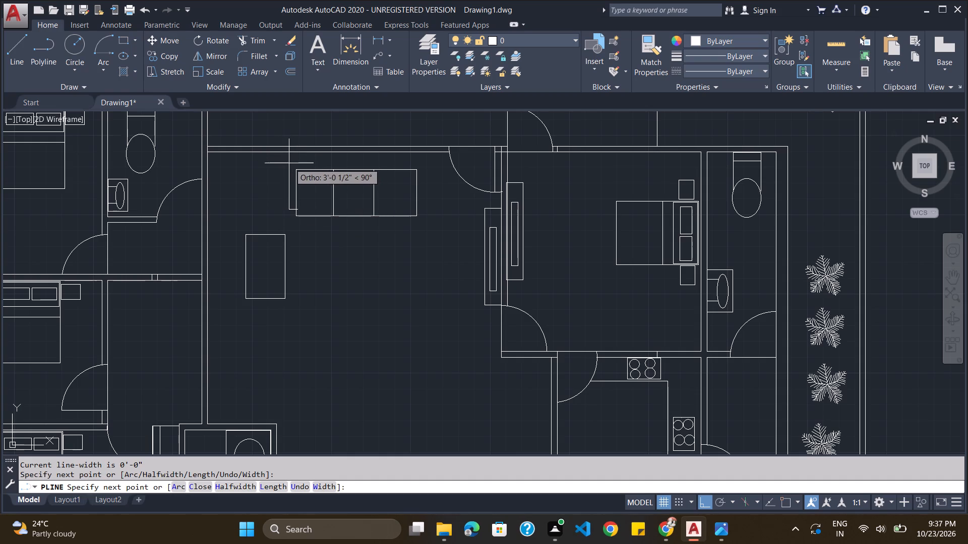
click(289, 162)
click(423, 169)
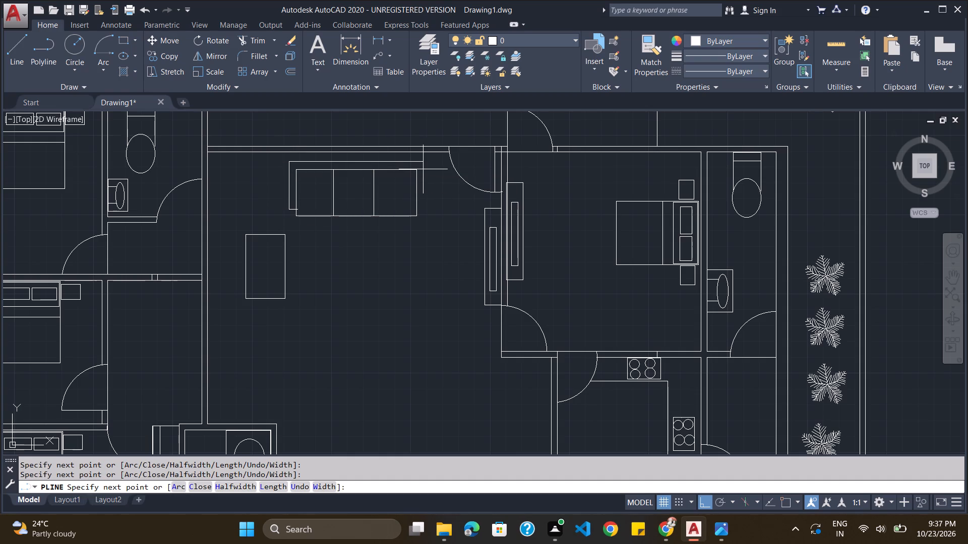
click(423, 210)
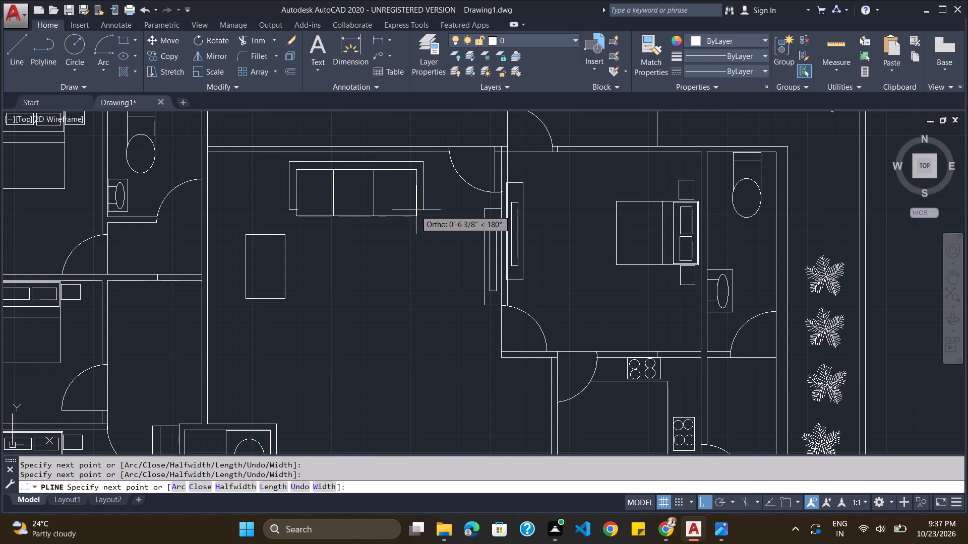
click(416, 210)
key(Escape)
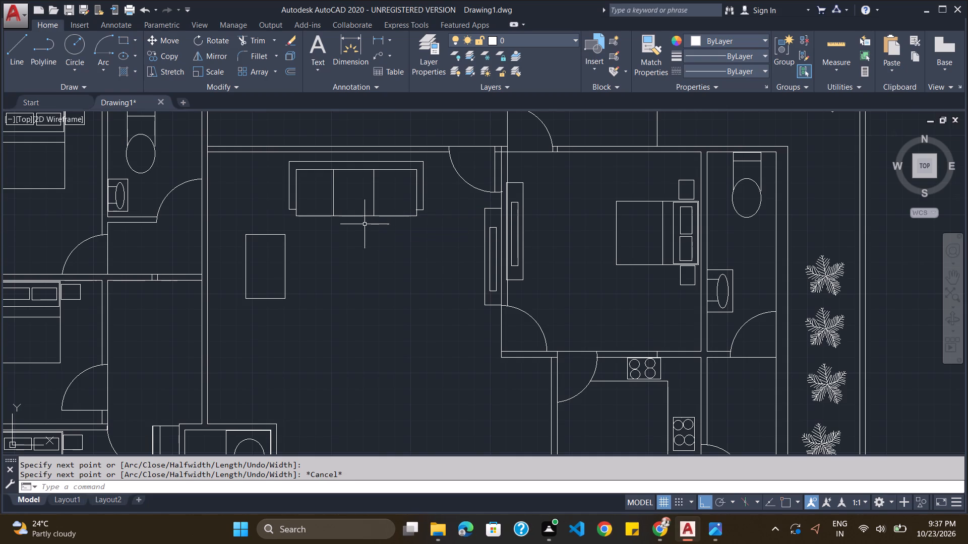
Draw a polyline around the smaller sofa's north, west and south sides as armrests and backrest, about 5" beyond its north end.
click(55, 50)
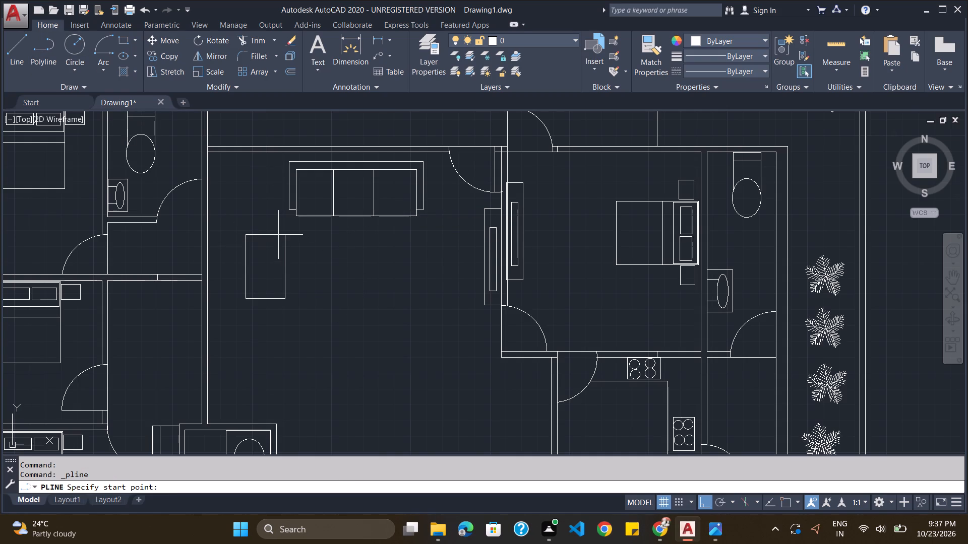
click(278, 235)
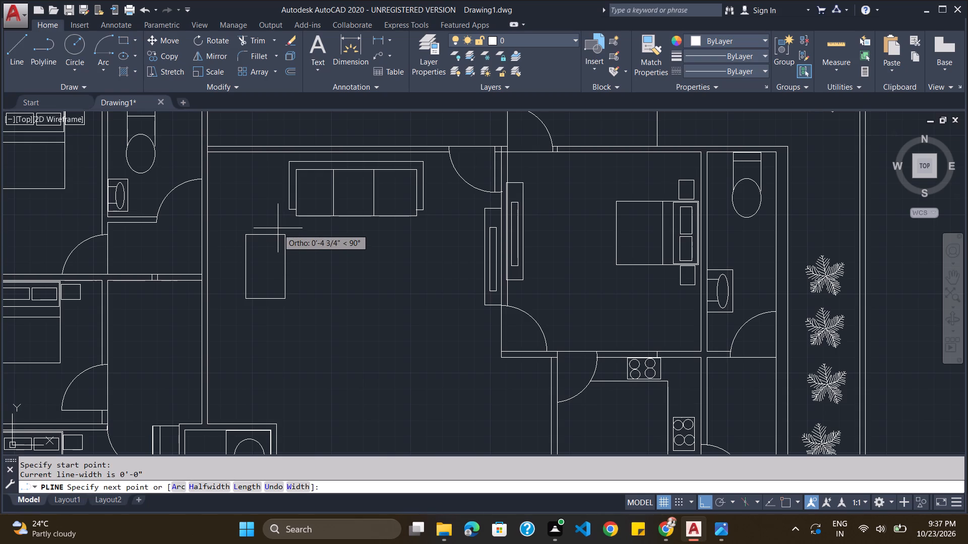
click(278, 228)
click(238, 230)
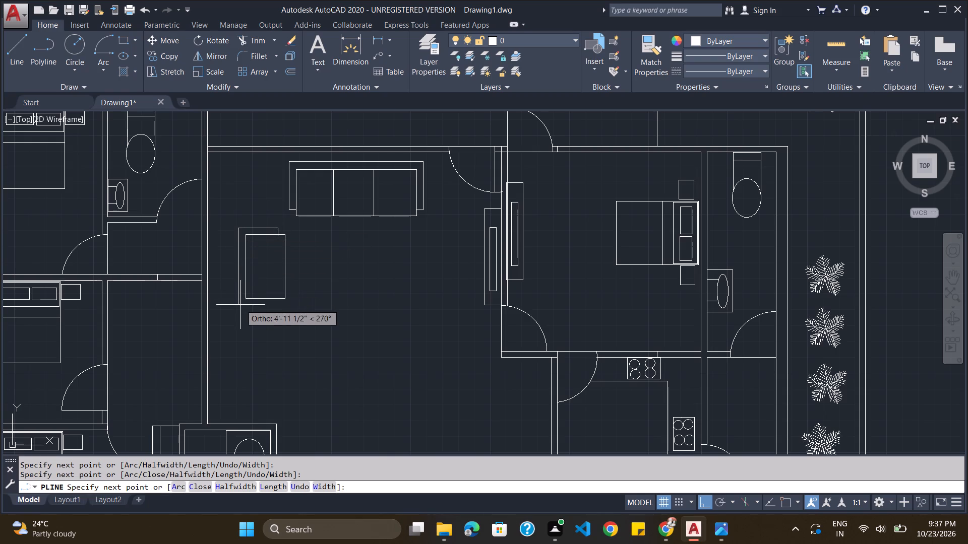
click(241, 305)
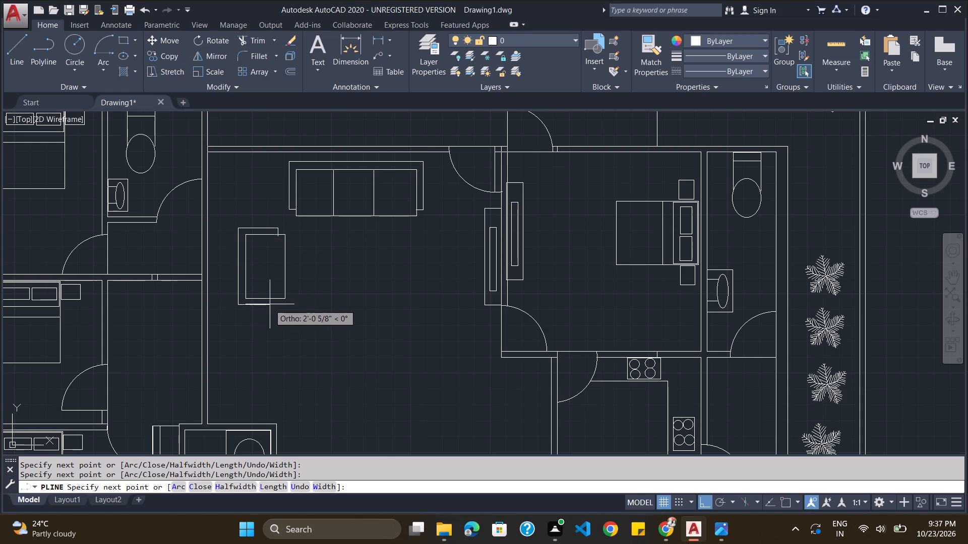
click(279, 305)
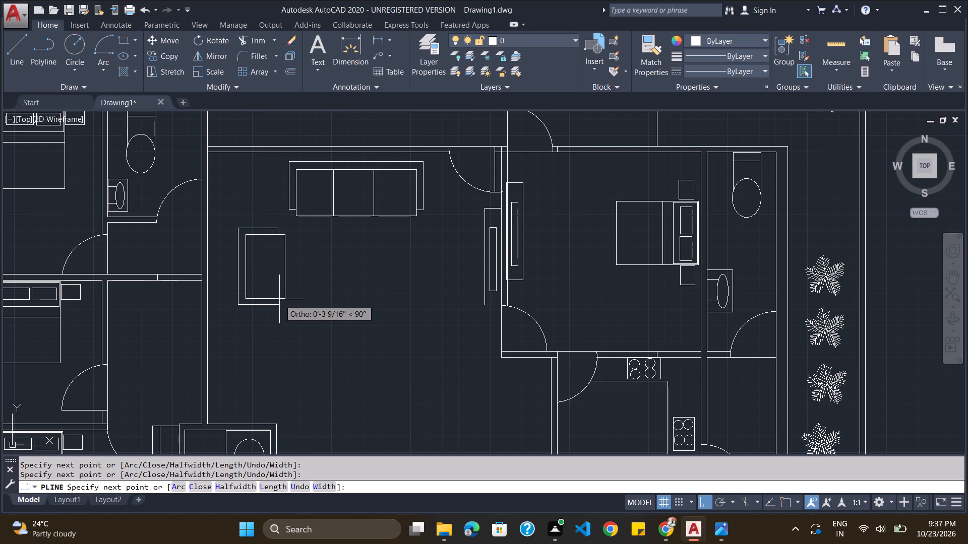
click(279, 299)
key(Escape)
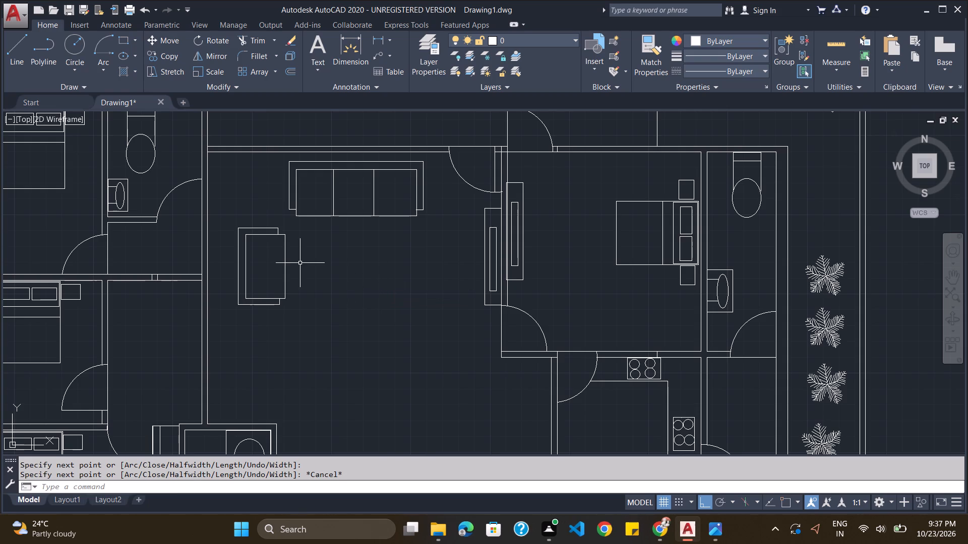
Split the smaller sofa into two seats with an east-west line across its middle.
click(20, 58)
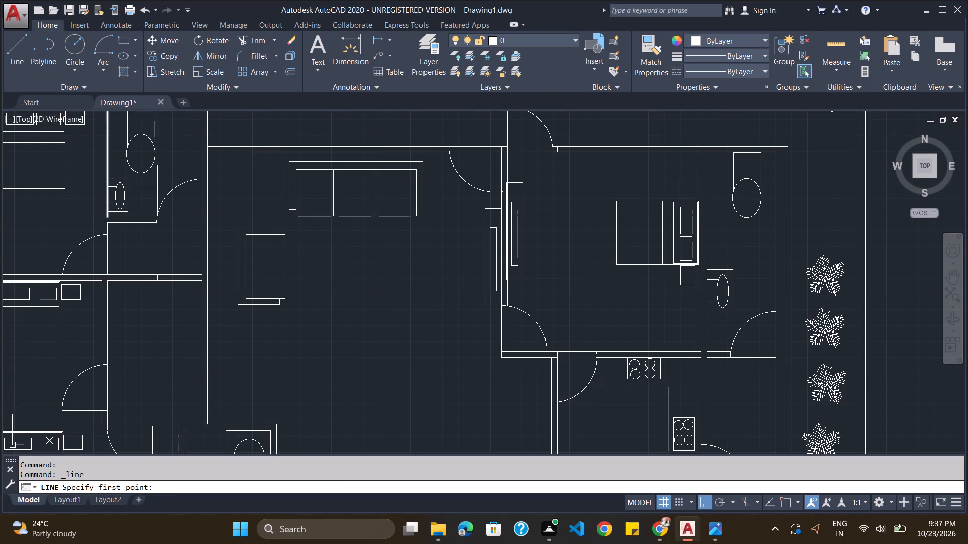
click(246, 269)
click(284, 269)
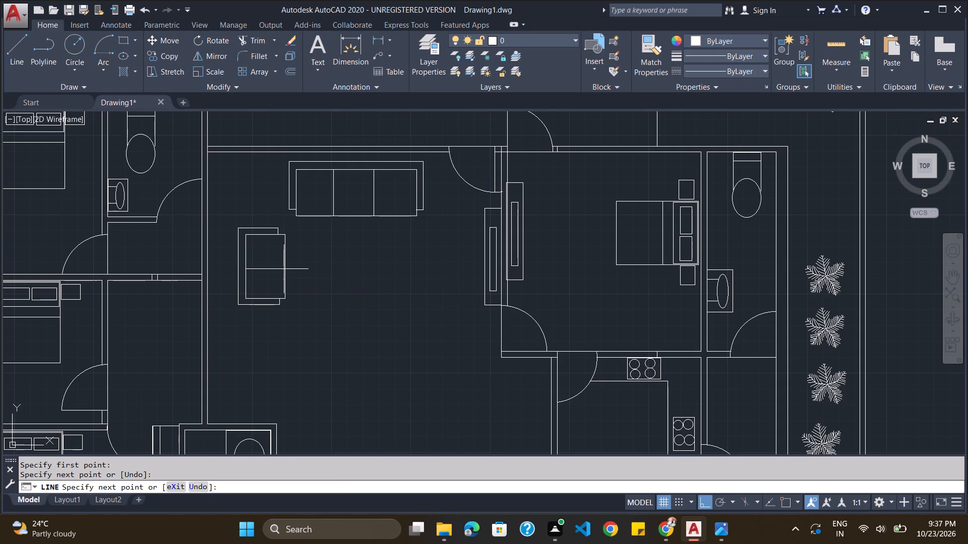
key(Escape)
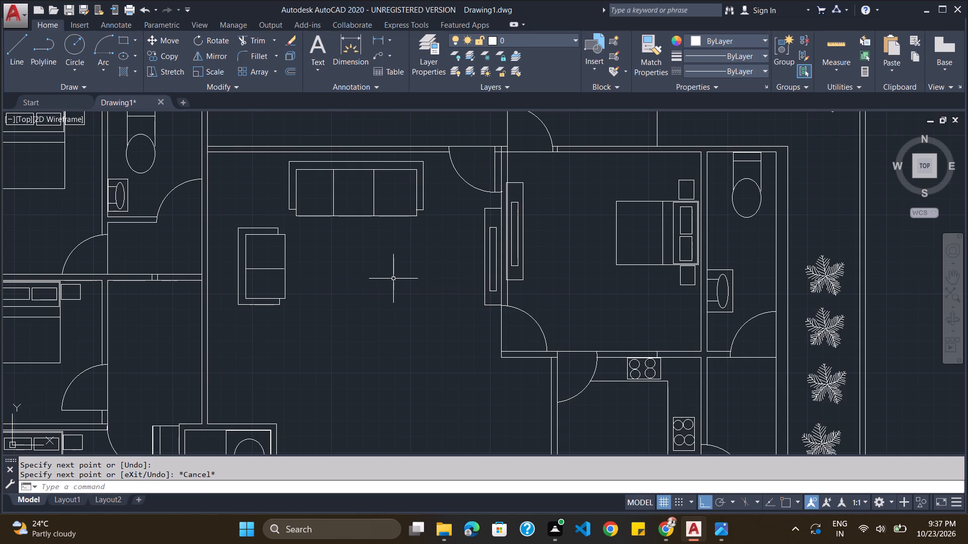
Following the reference image, draw a coffee table rectangle east of the smaller sofa and south of the wide sofa.
scroll(269, 274, up, 2)
scroll(269, 272, down, 2)
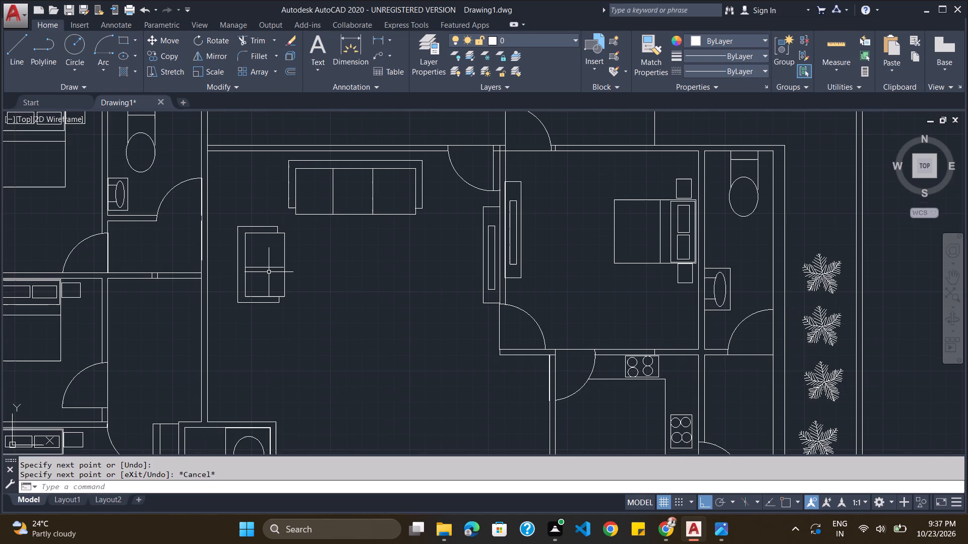
key(alt+Tab)
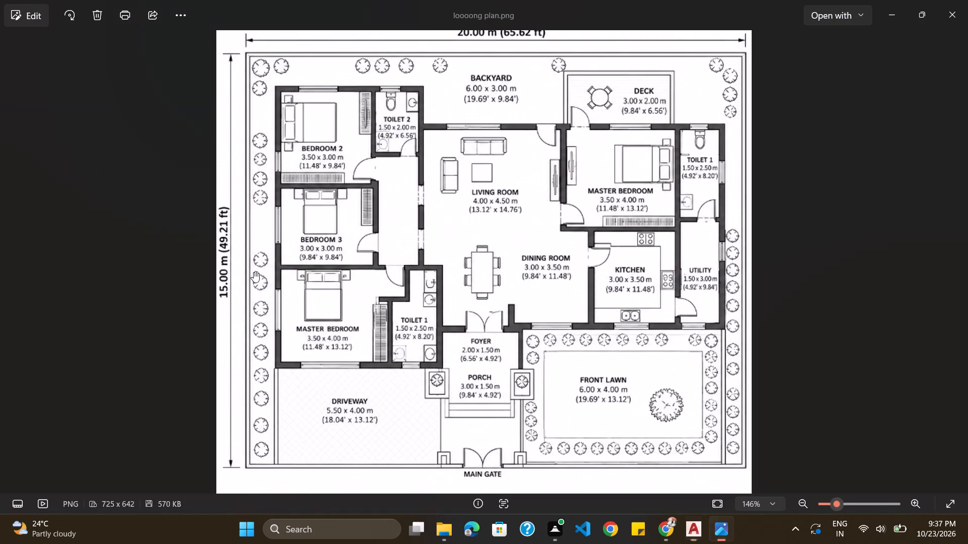
key(alt+Tab)
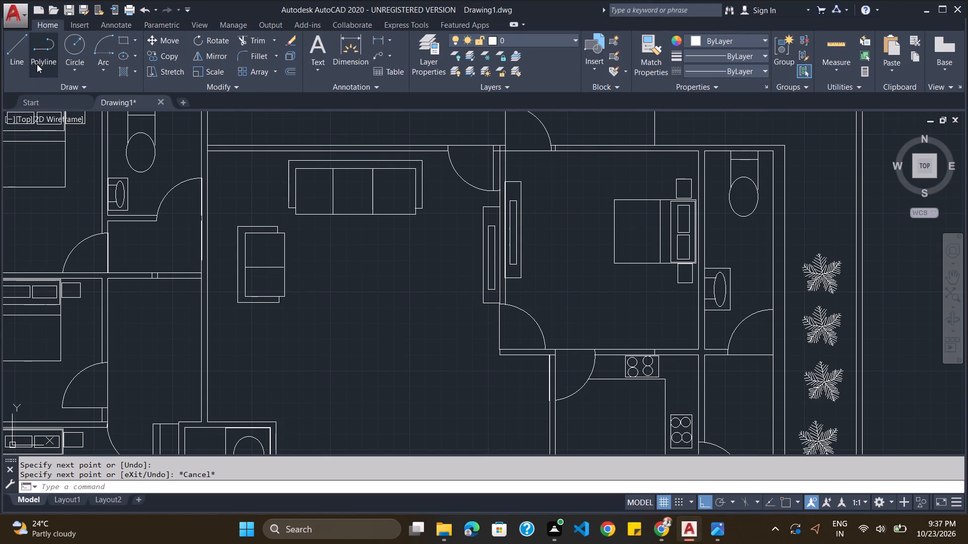
click(127, 43)
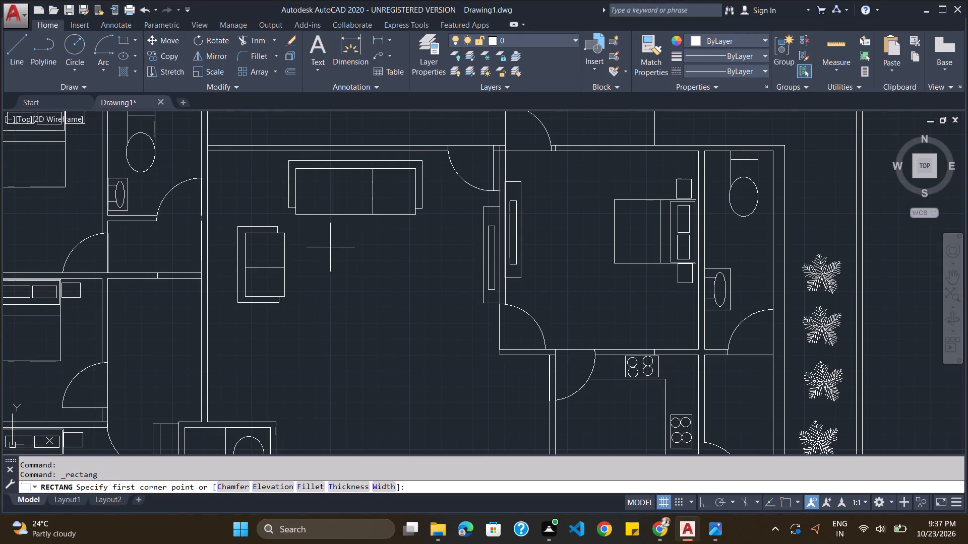
drag(321, 244, 327, 244)
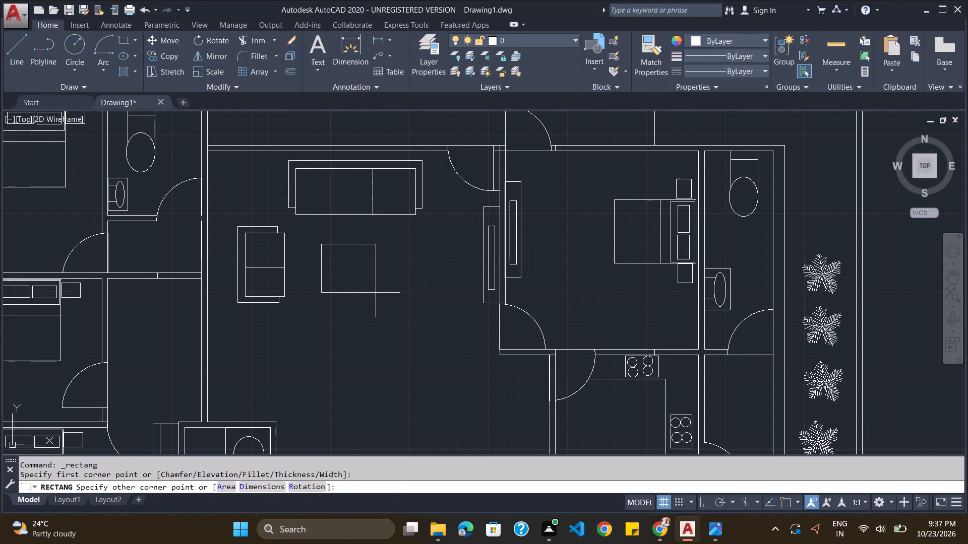
click(377, 292)
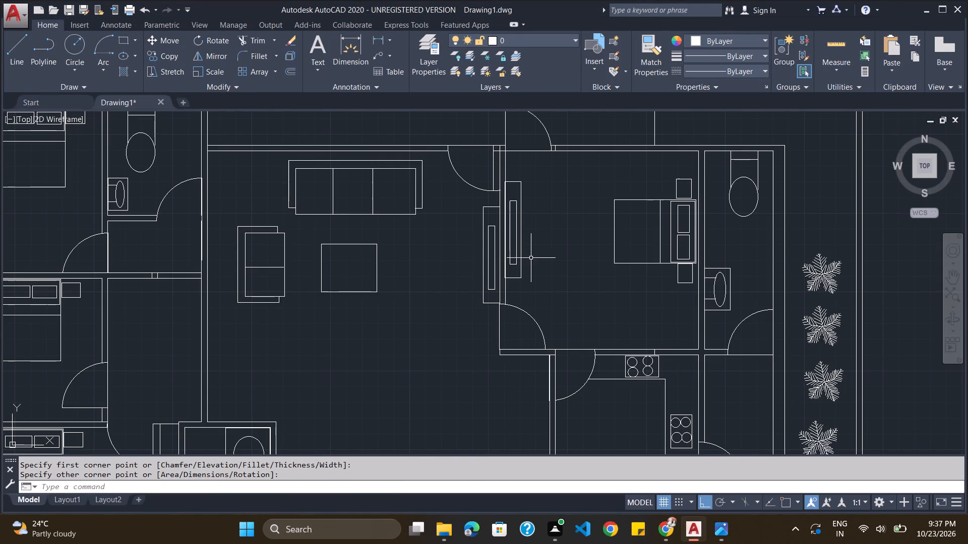
Following the reference image, draw a narrow north-south dining table rectangle south of the coffee table, just north of the foyer's double door.
key(alt+Tab)
key(alt+Tab)
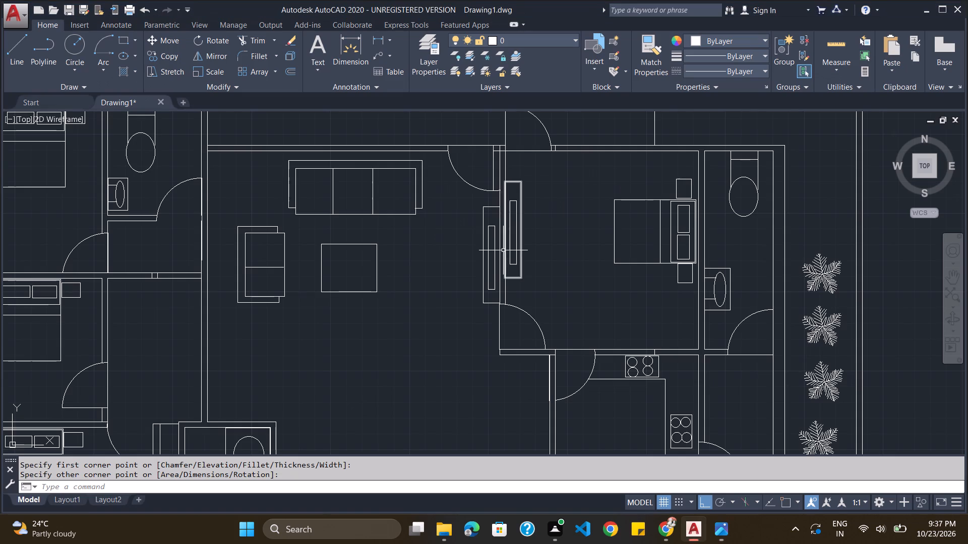
key(alt+x)
key(alt+Tab)
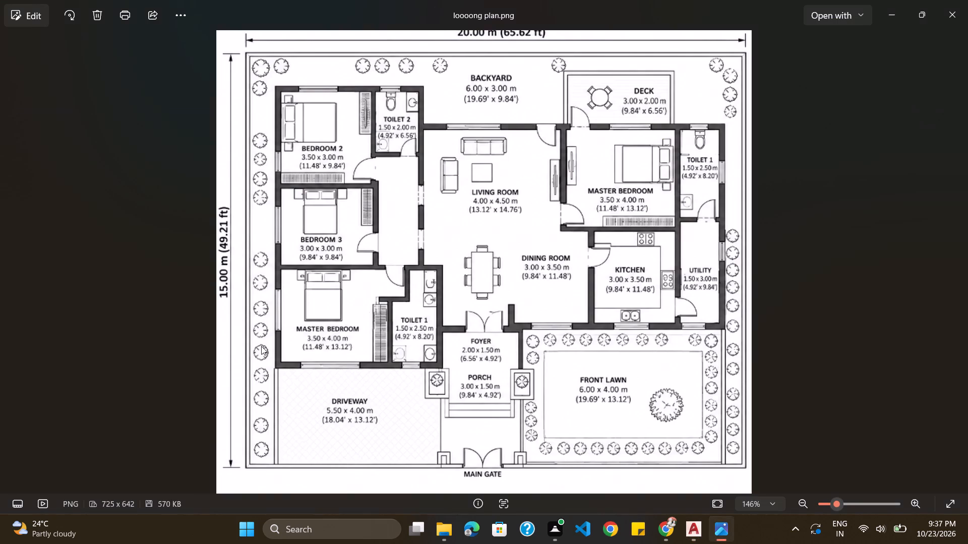
key(alt+Tab)
scroll(311, 386, down, 2)
scroll(322, 410, up, 2)
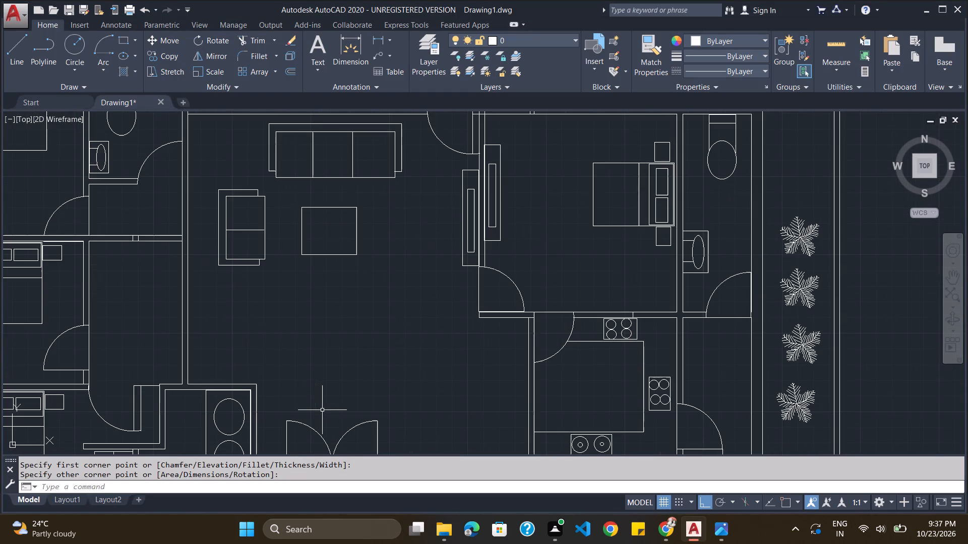
key(alt+Tab)
key(alt+Tab)
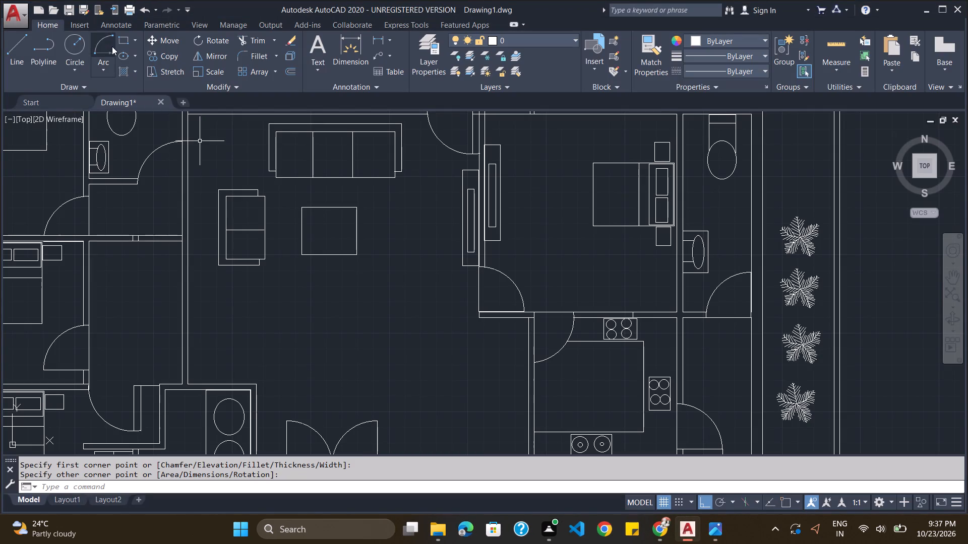
click(120, 41)
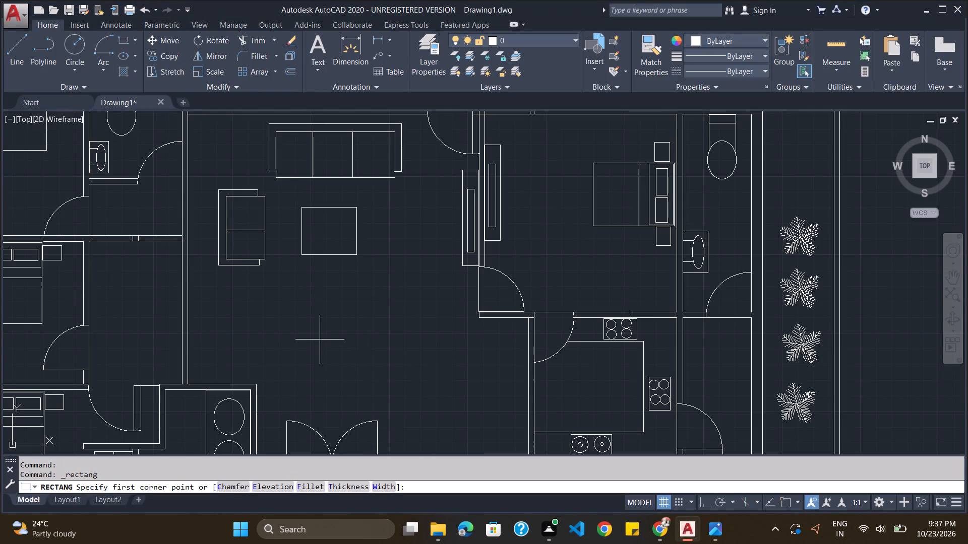
click(321, 325)
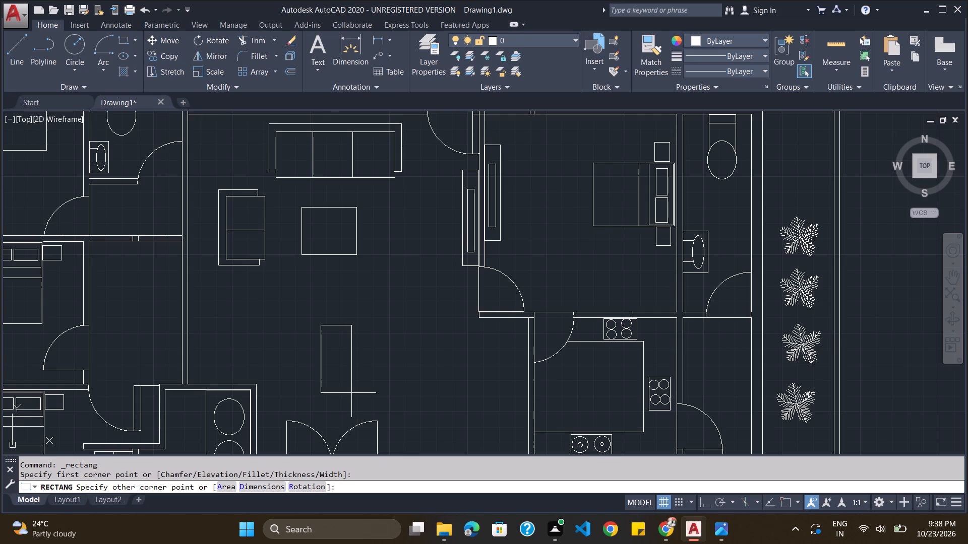
click(353, 393)
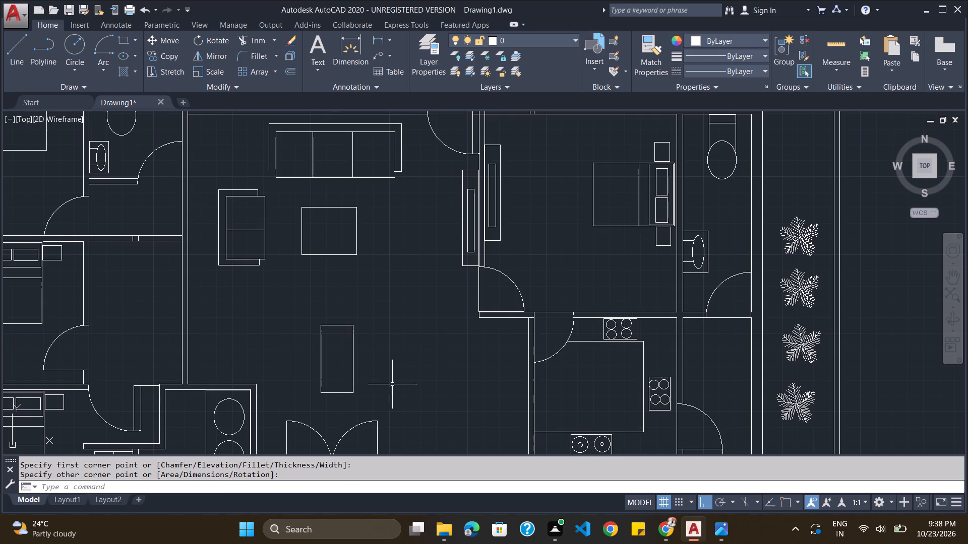
Draw a small chair rectangle against the middle of the dining table's north edge.
click(124, 44)
click(331, 326)
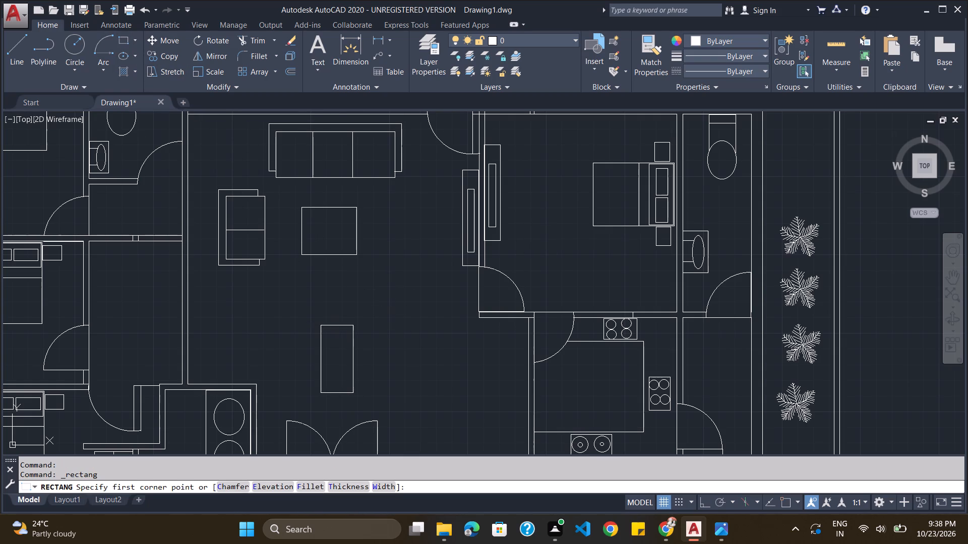
click(348, 307)
Following the reference image, draw an east-west backrest line across the full width of the chair, just inside its north edge.
key(alt+Tab)
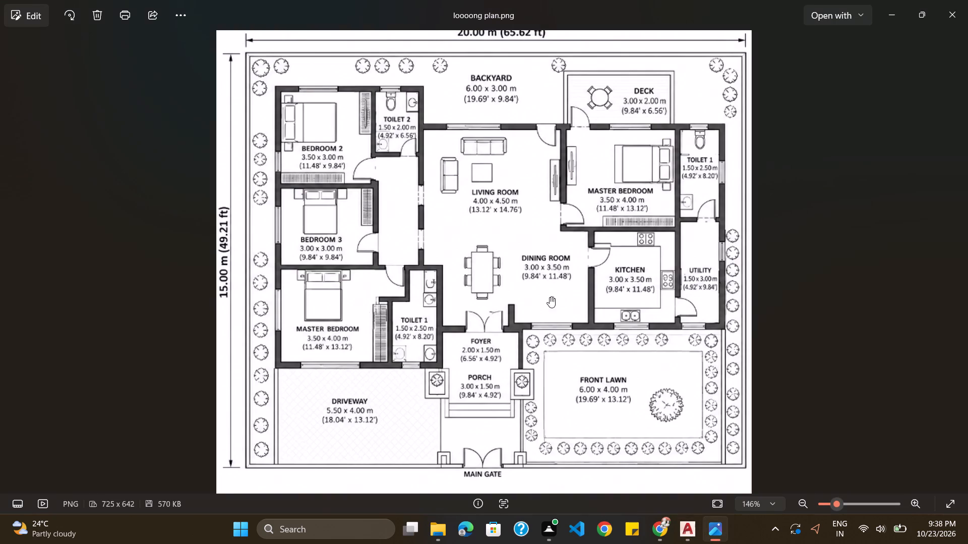
key(alt+Tab)
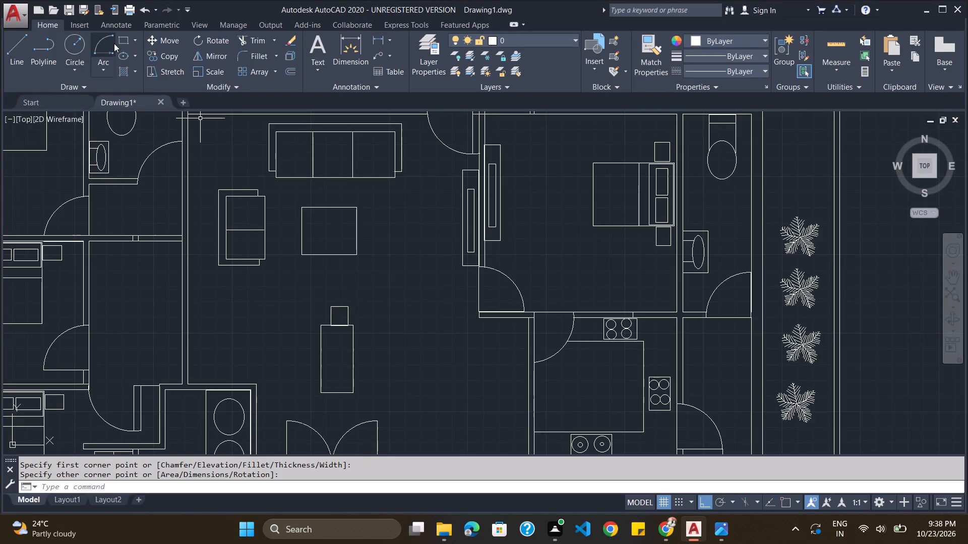
click(16, 49)
scroll(334, 309, up, 3)
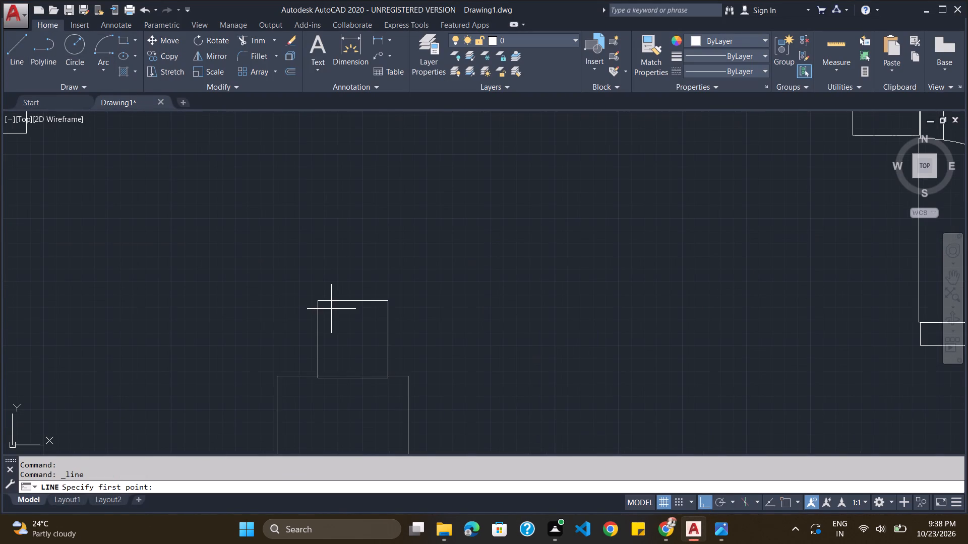
click(318, 314)
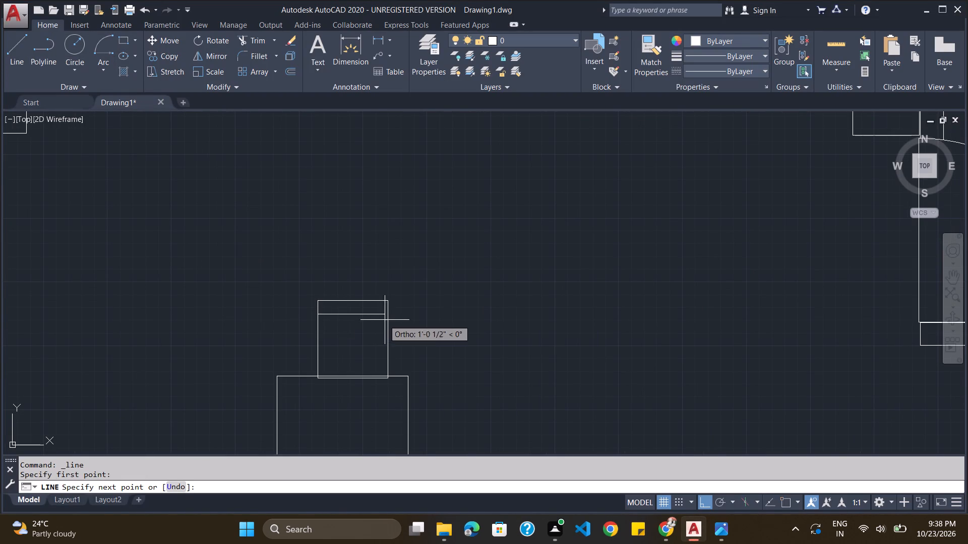
click(388, 318)
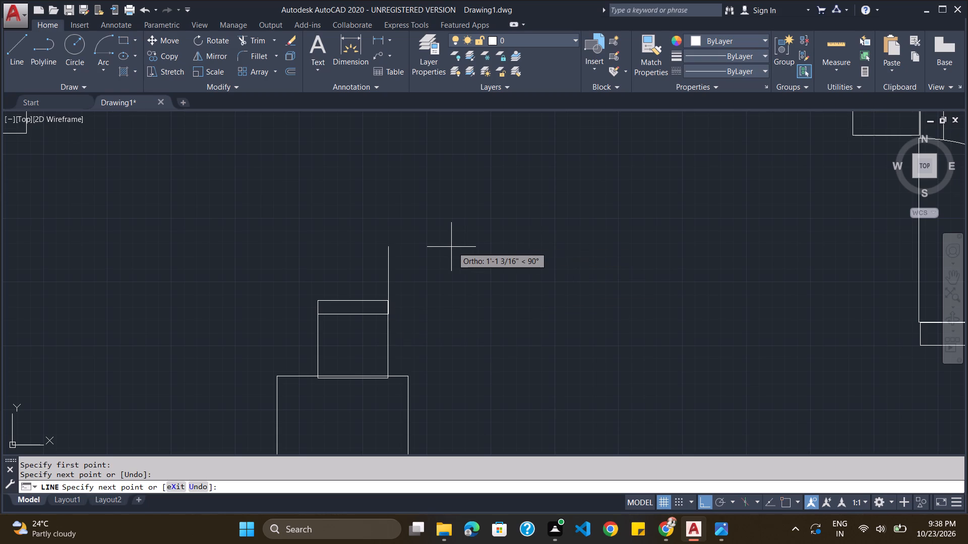
key(Escape)
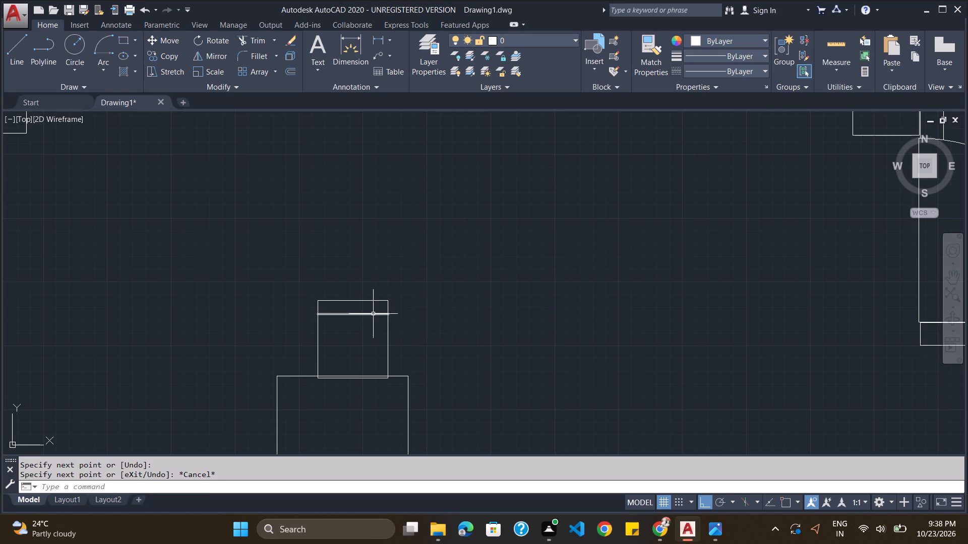
Copy the chair rectangle with its backrest line and paste it just south of the dining table.
click(373, 313)
click(378, 302)
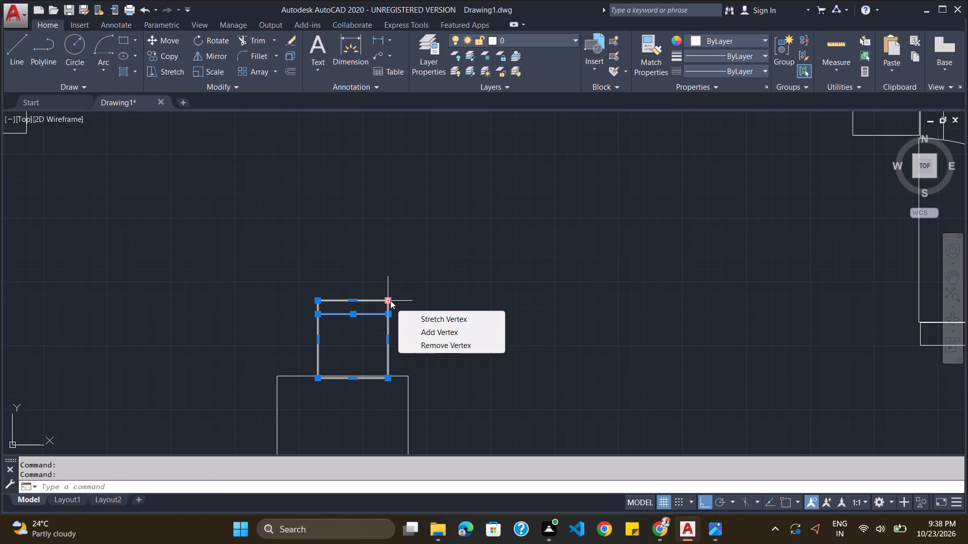
key(ctrl+c)
scroll(388, 313, down, 4)
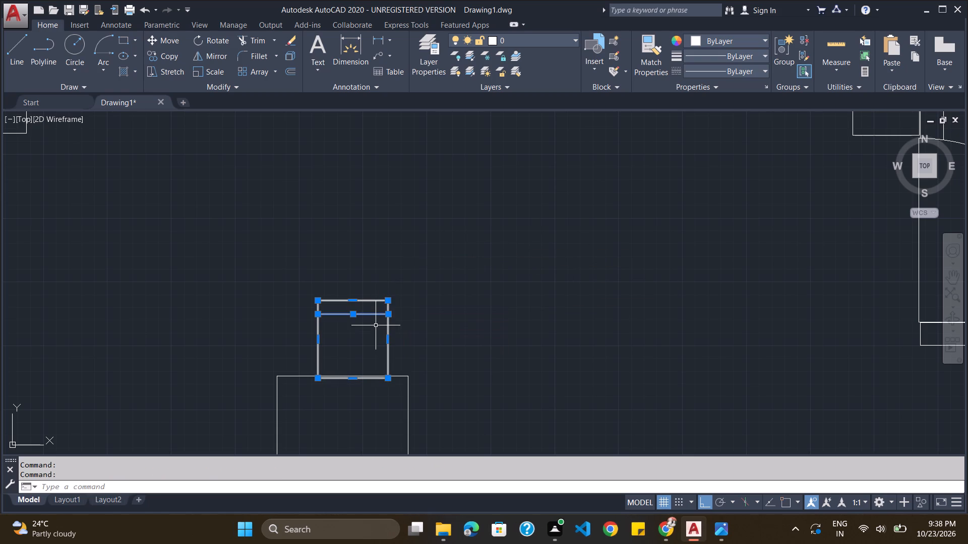
key(ctrl+c)
scroll(375, 327, down, 4)
scroll(380, 379, up, 1)
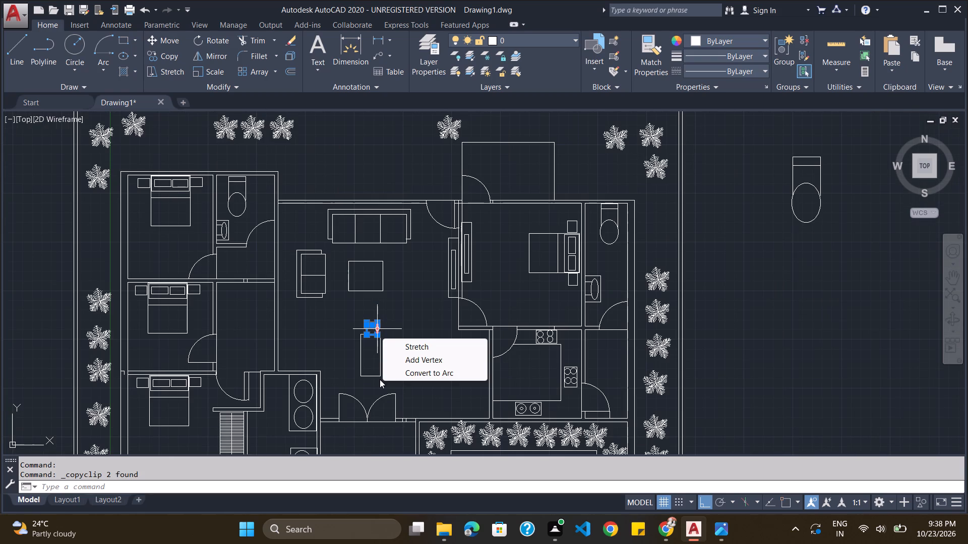
scroll(380, 379, up, 6)
key(ctrl+v)
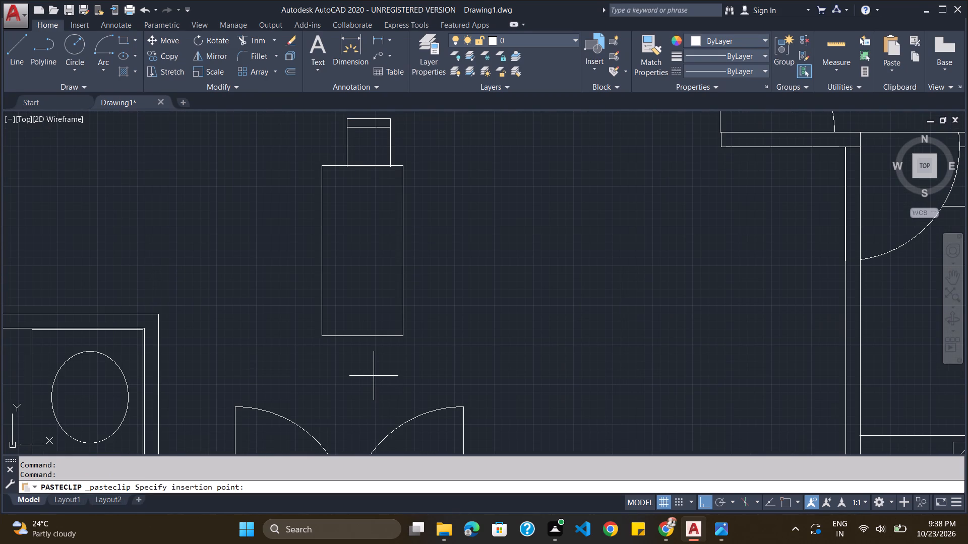
click(342, 394)
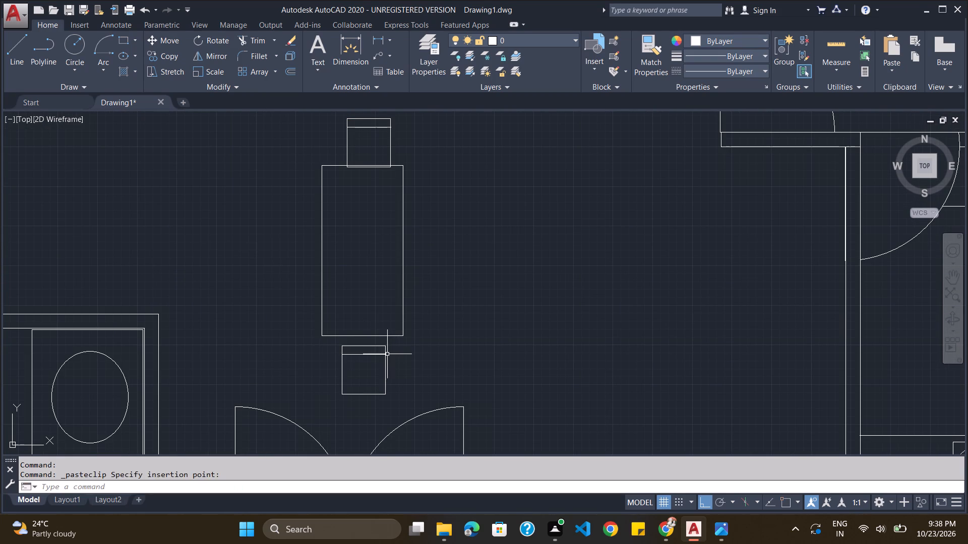
Rotate the south chair copy 180° about its northeast corner so its backrest lies on the south side.
click(376, 356)
click(380, 346)
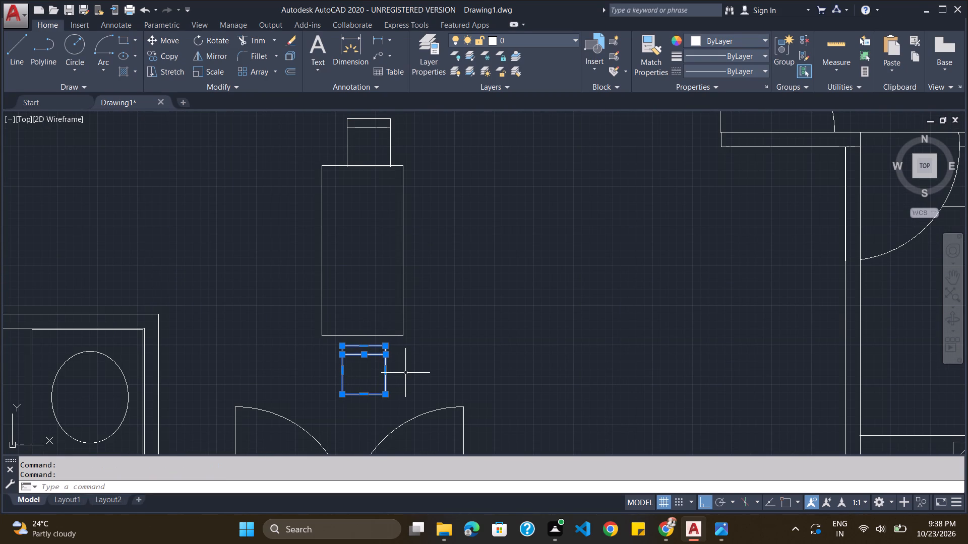
key(r)
key(o)
key(Return)
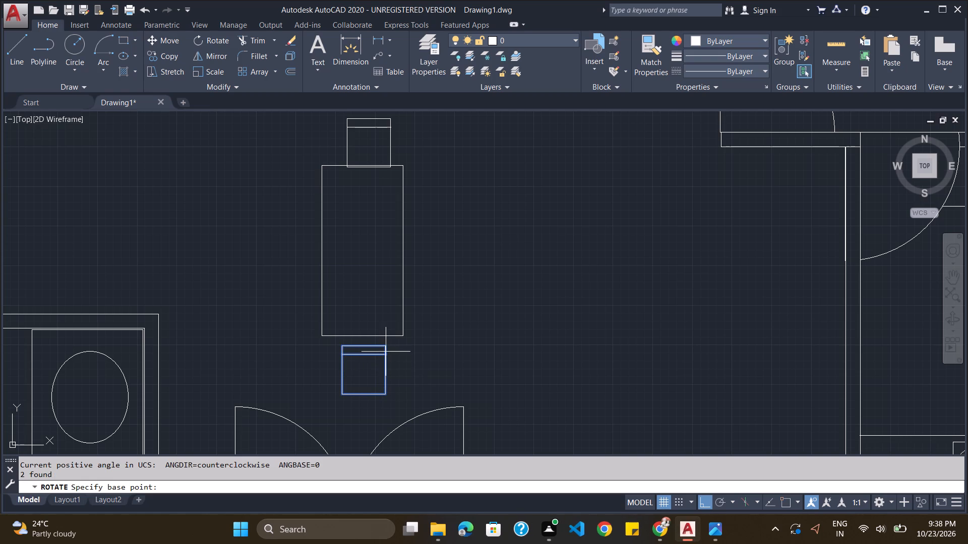
click(385, 346)
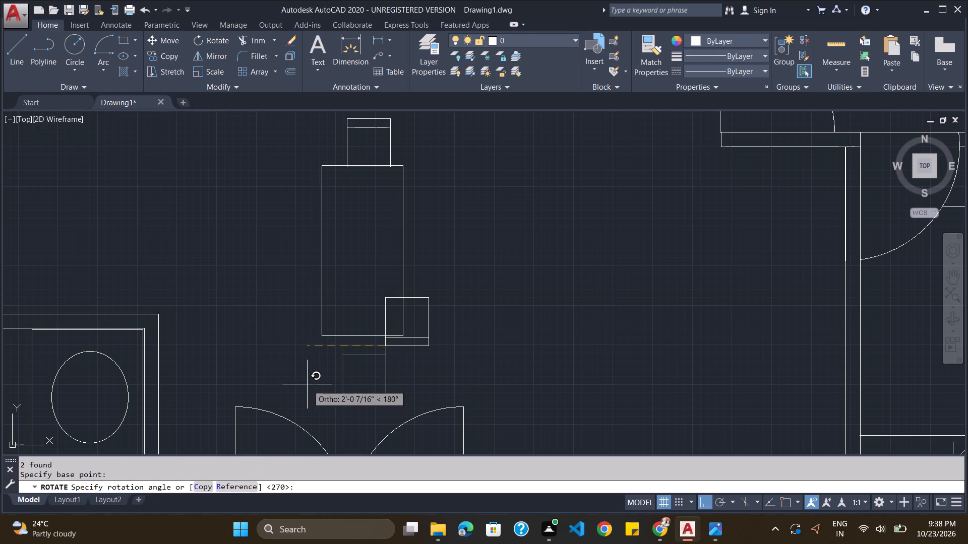
click(307, 384)
Move the rotated chair against the dining table's south edge, roughly centred, with Ortho turned off.
click(426, 297)
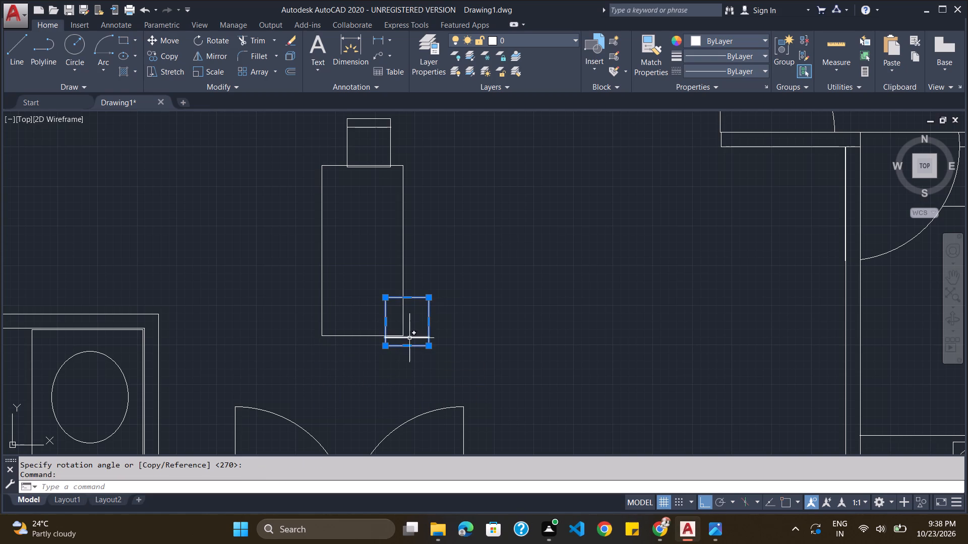
click(413, 338)
key(m)
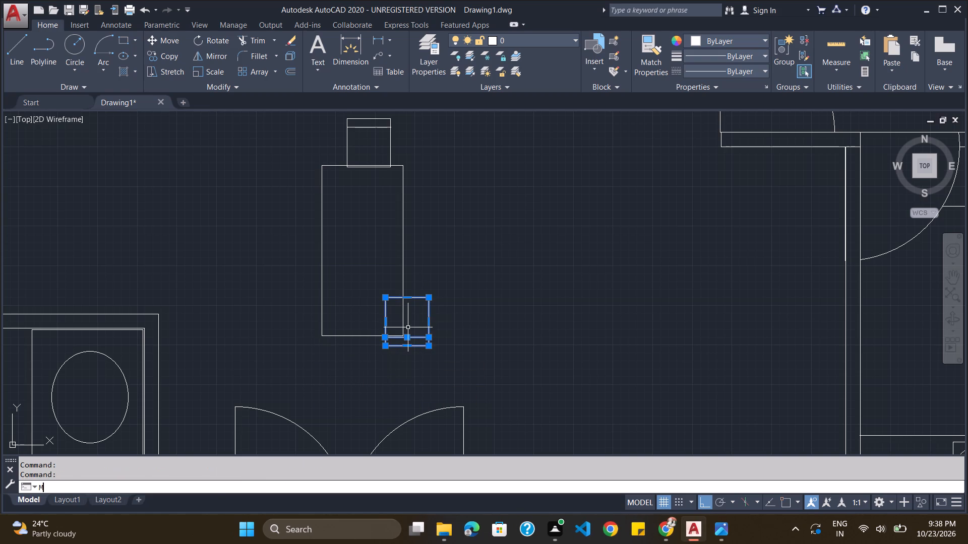
key(Return)
drag(417, 321, 402, 344)
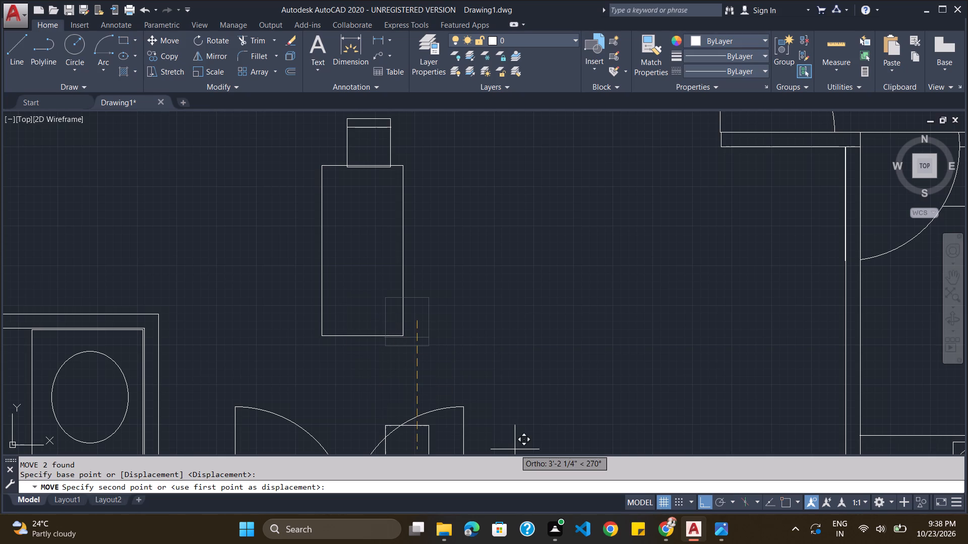
click(708, 503)
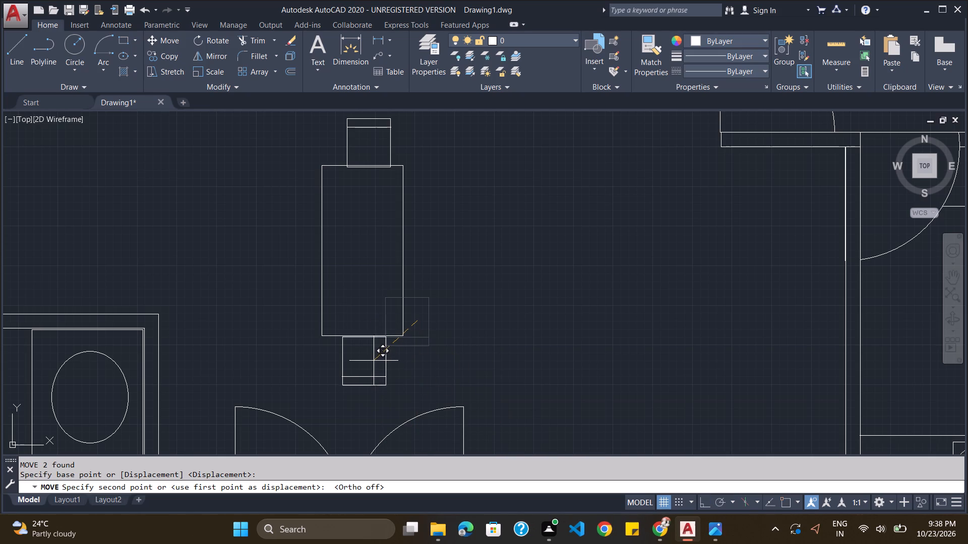
click(374, 360)
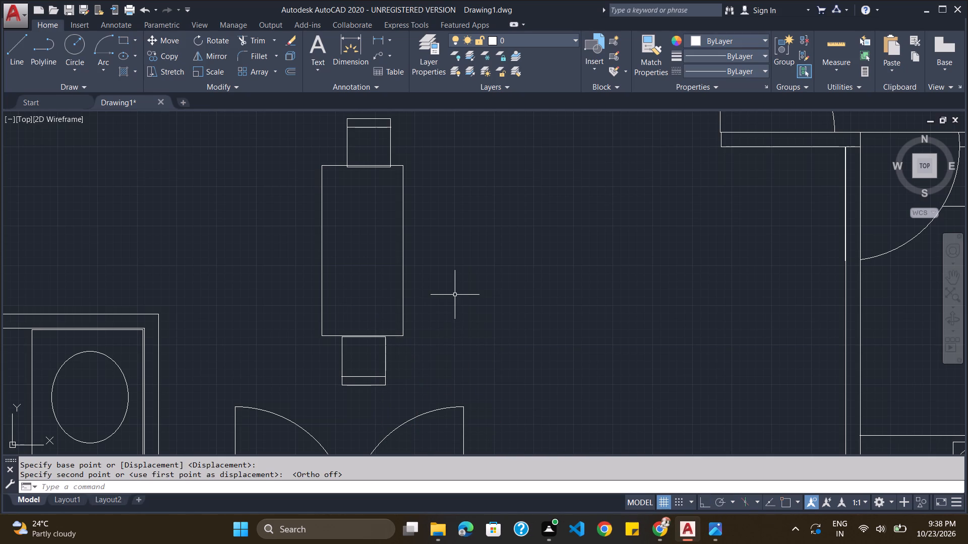
Paste another chair east of the dining table and rotate it 270° with Ortho on, so its backrest lies on the east side.
key(ctrl+v)
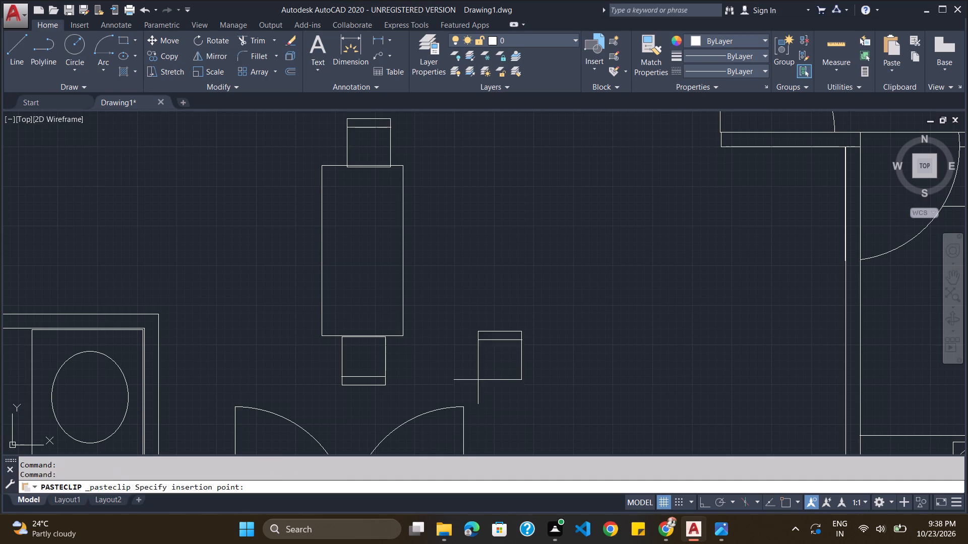
click(419, 230)
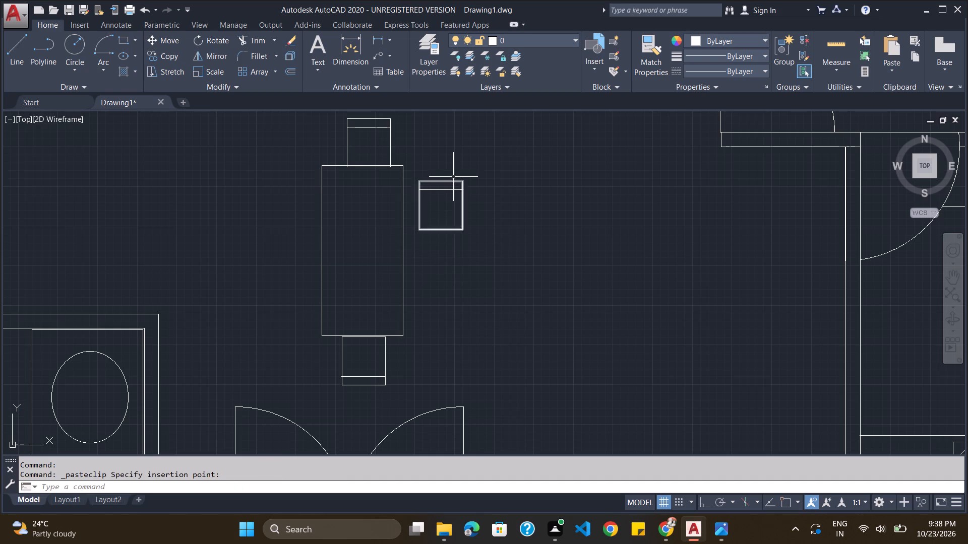
click(453, 180)
click(453, 191)
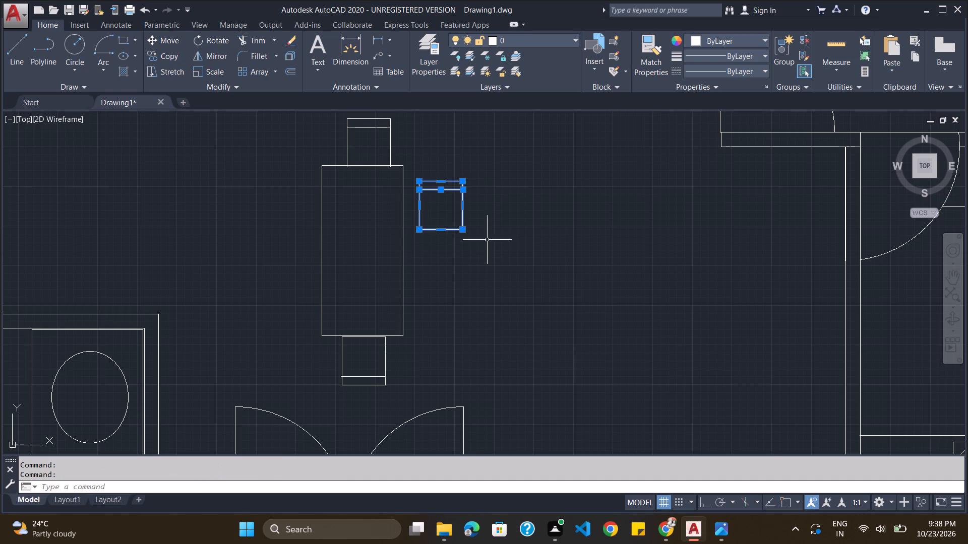
text(RO)
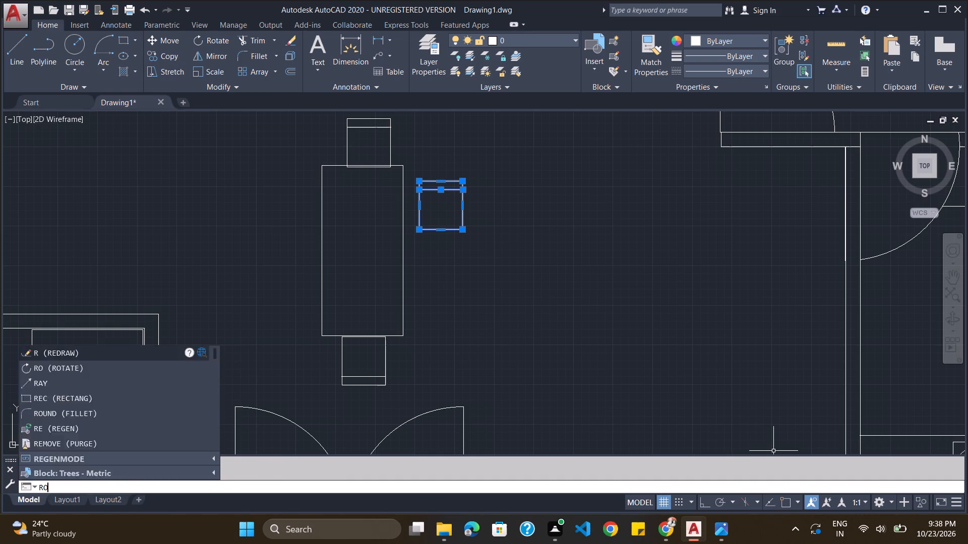
key(Return)
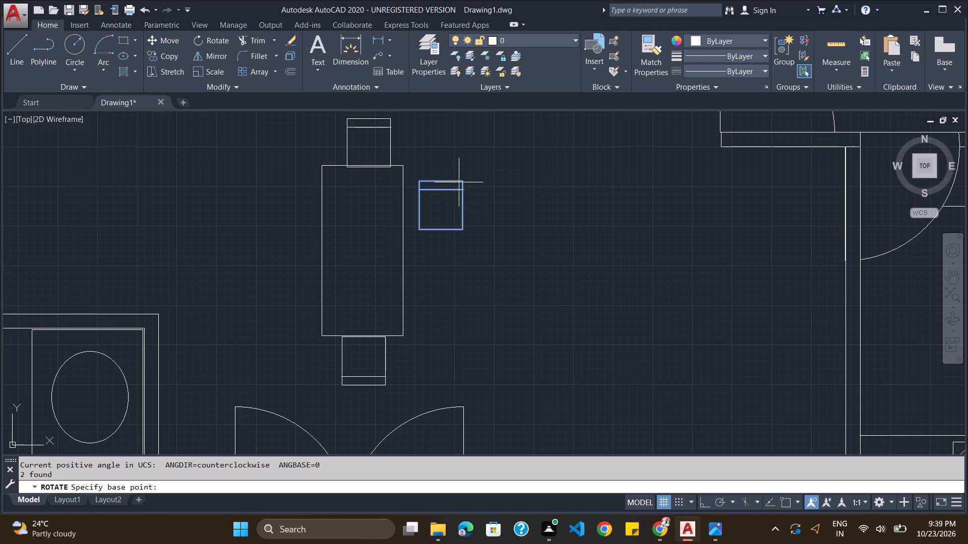
click(459, 182)
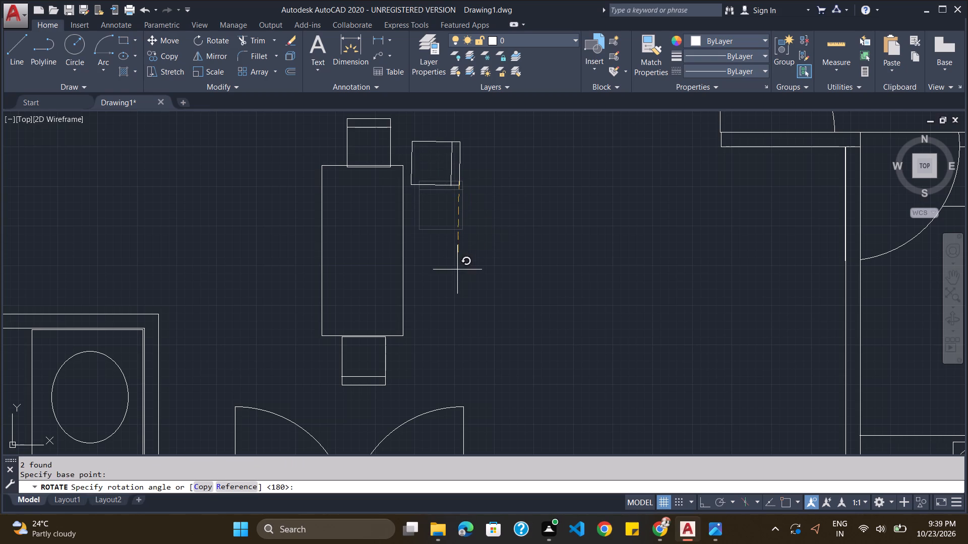
click(706, 504)
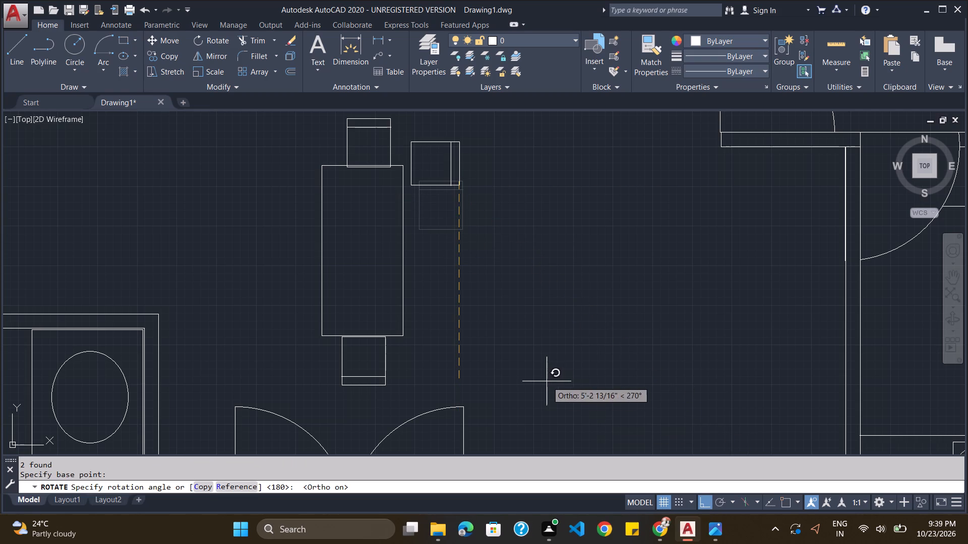
click(547, 381)
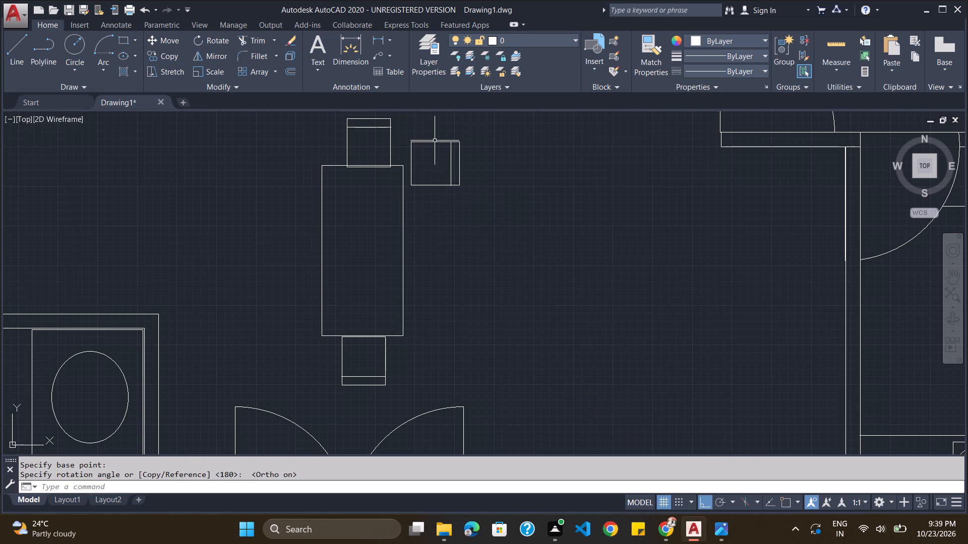
Copy the east chair with its backrest line and paste it west of the dining table.
click(435, 142)
click(451, 164)
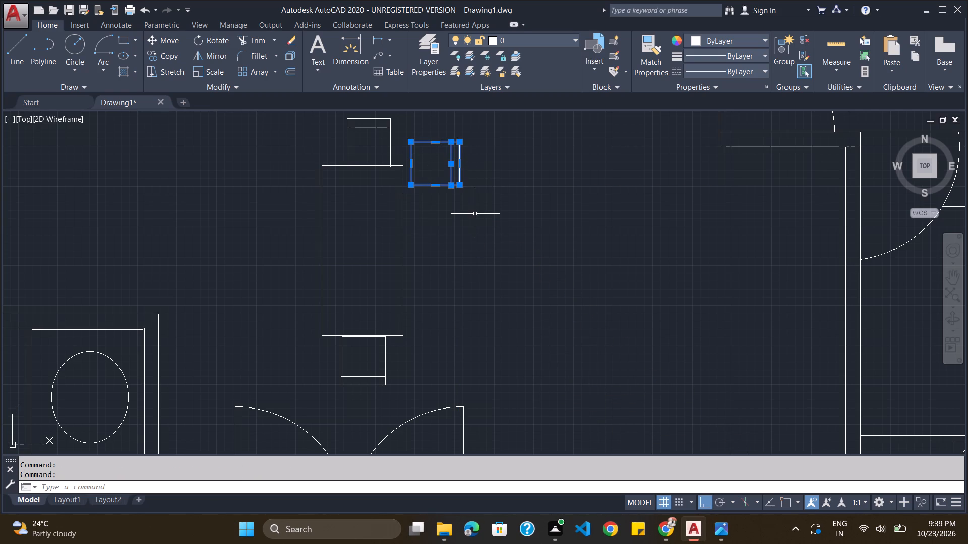
key(shift+v)
key(ctrl+c)
key(ctrl+v)
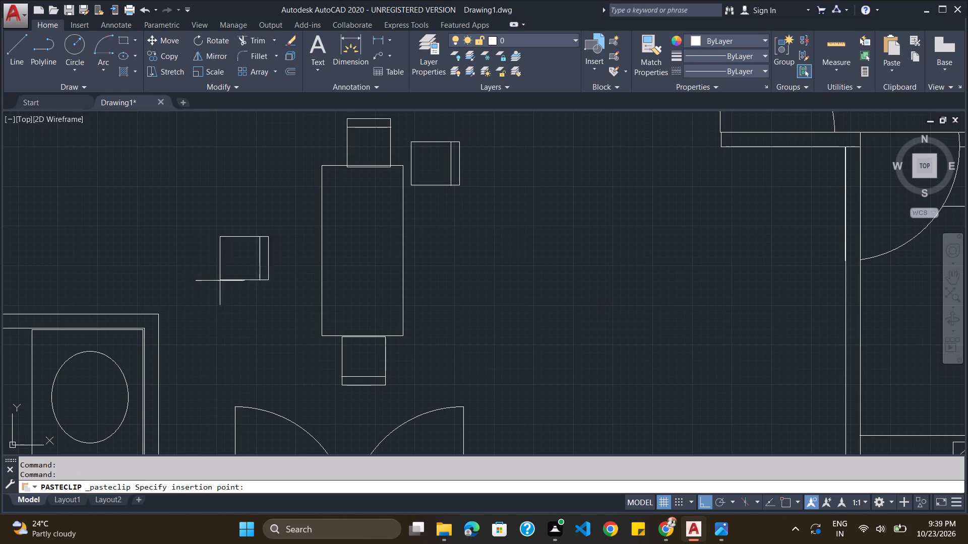
click(238, 248)
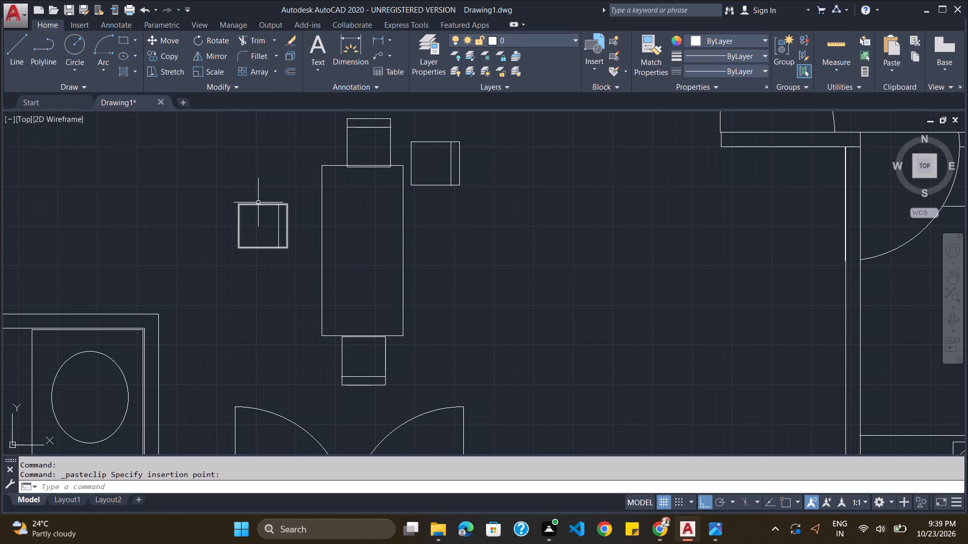
Rotate the chair west of the dining table 180° about its southeast corner, with its backrest line, so the backrest lies on the west side.
click(258, 205)
click(278, 232)
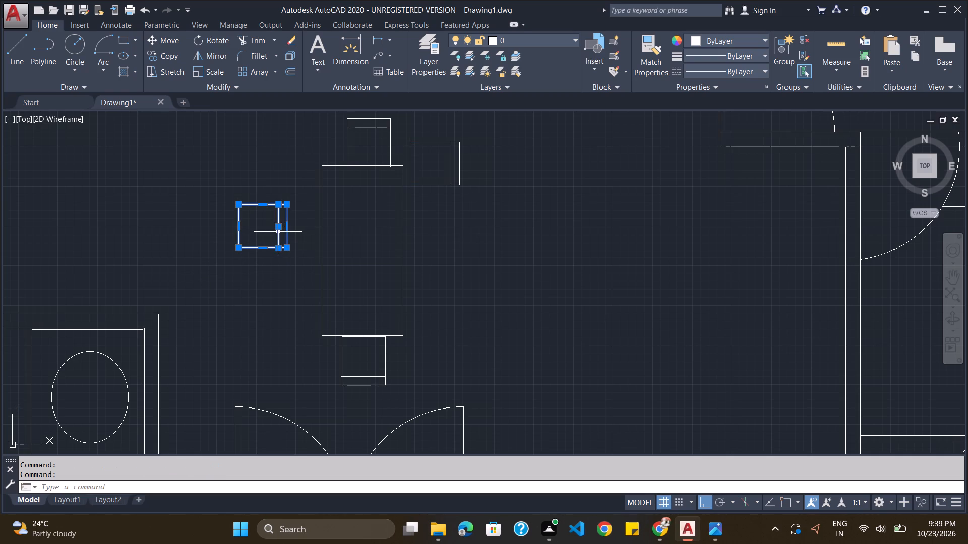
key(r)
key(o)
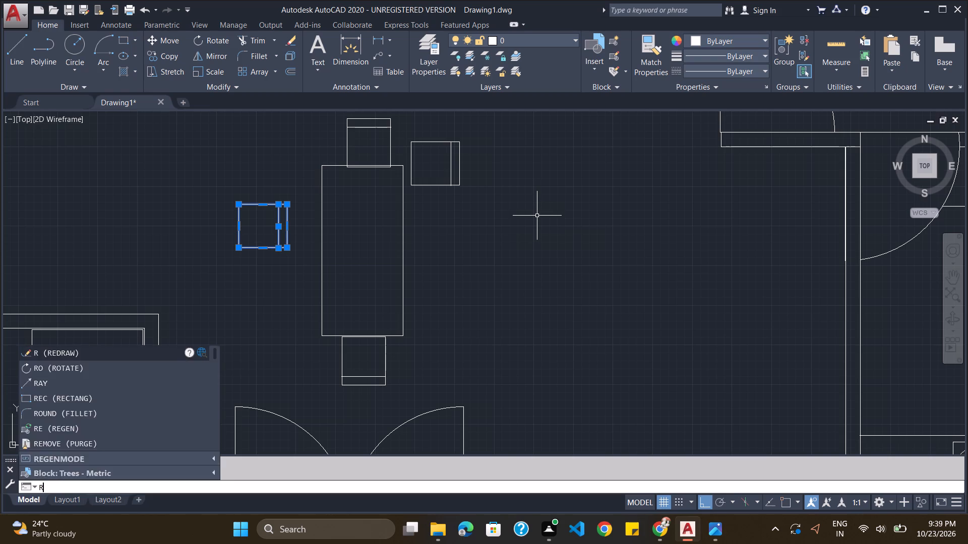
key(Return)
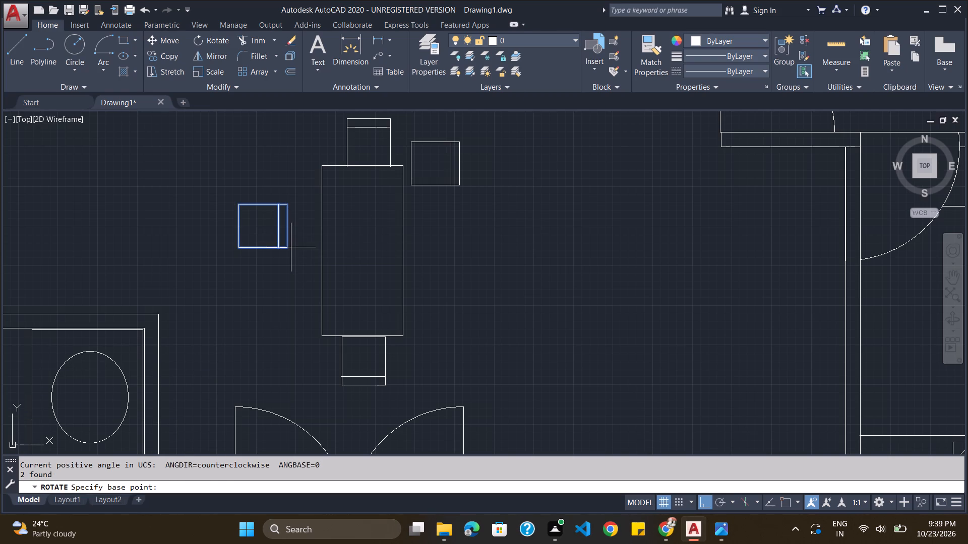
click(285, 248)
click(213, 189)
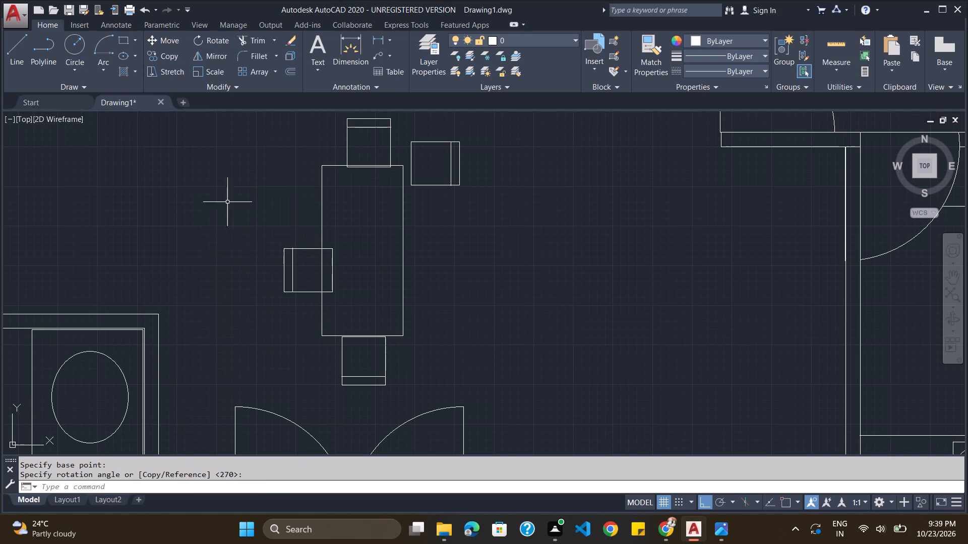
Cut the rotated chair with its backrest line and paste two spaced copies flush against the dining table's west edge.
click(300, 247)
click(292, 261)
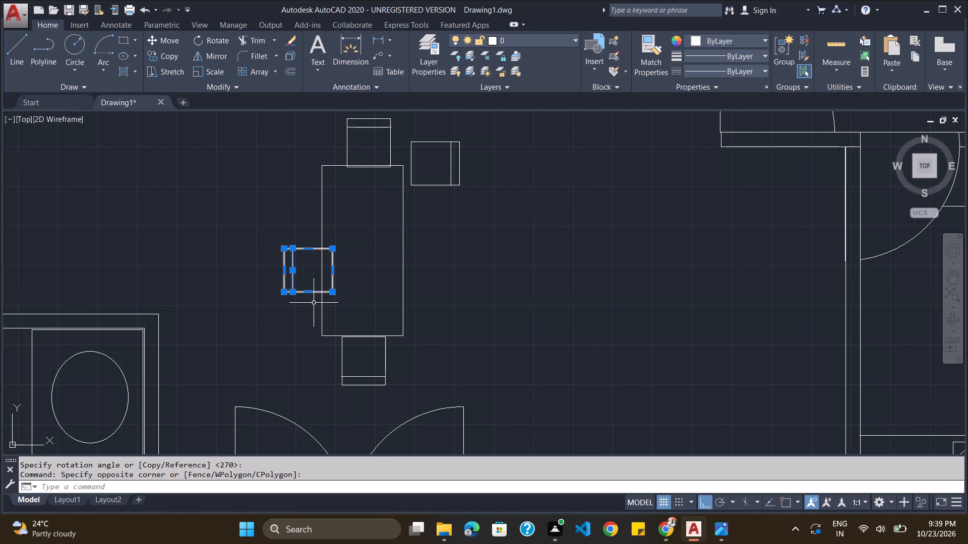
key(ctrl+x)
key(ctrl+v)
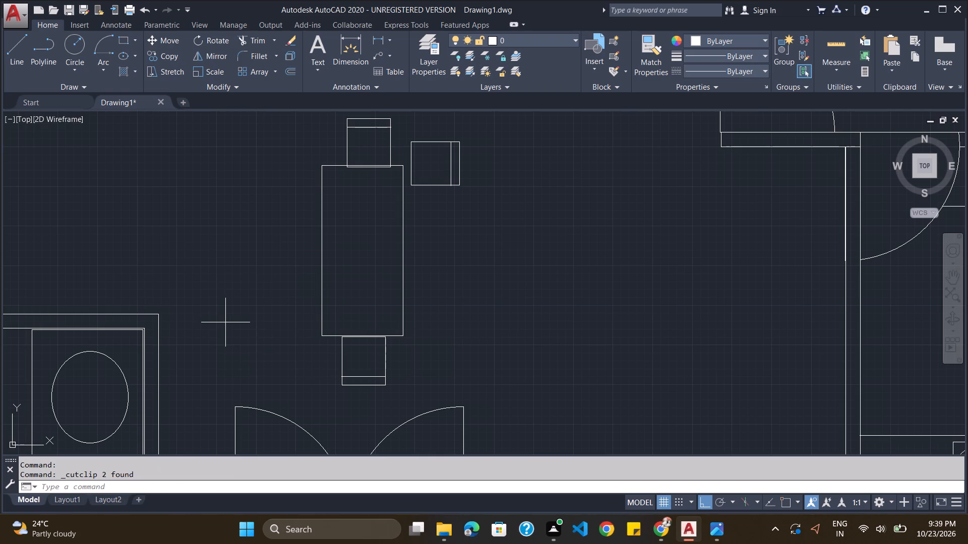
click(273, 229)
key(ctrl+v)
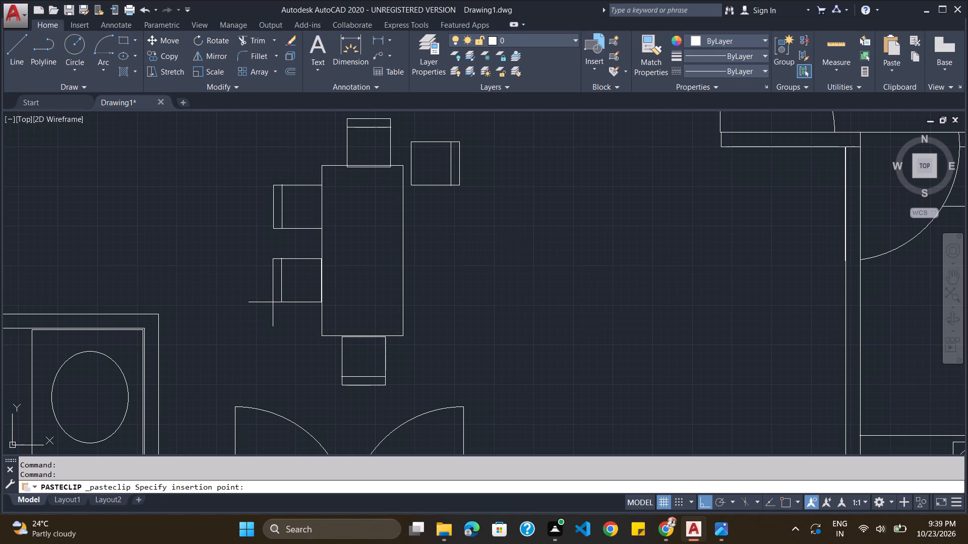
key(ctrl+v)
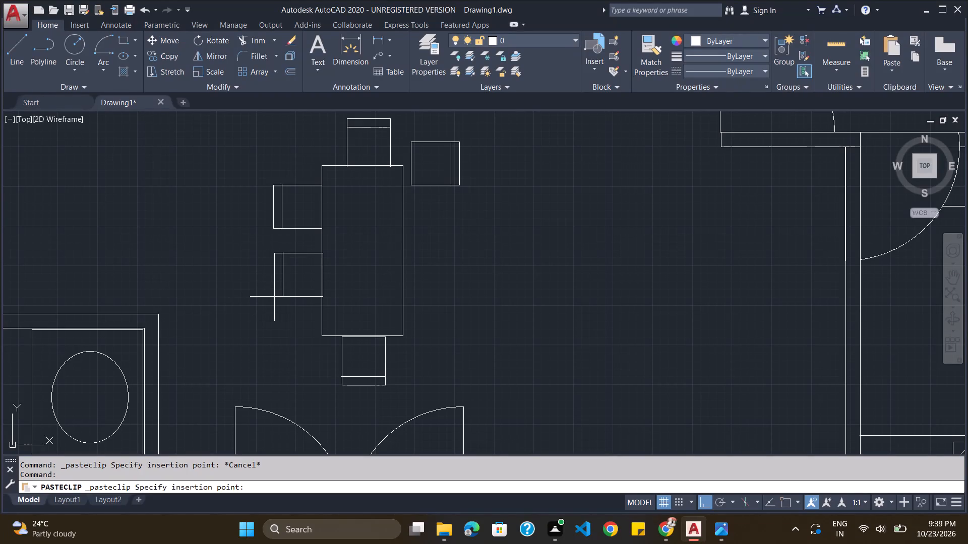
click(273, 297)
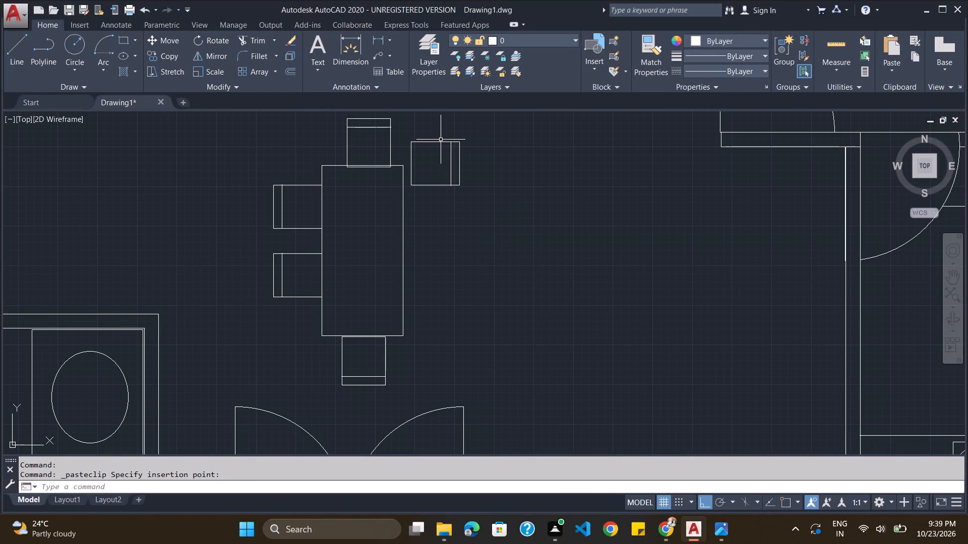
Cut the east chair with its backrest line and paste two copies against the dining table's east edge, opposite the west chairs.
click(441, 142)
click(450, 163)
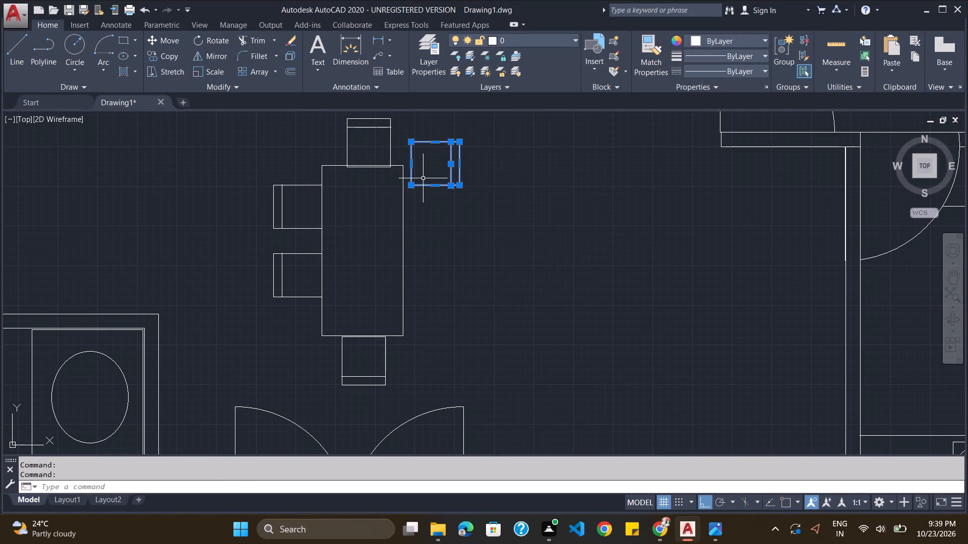
key(ctrl+x)
key(ctrl+v)
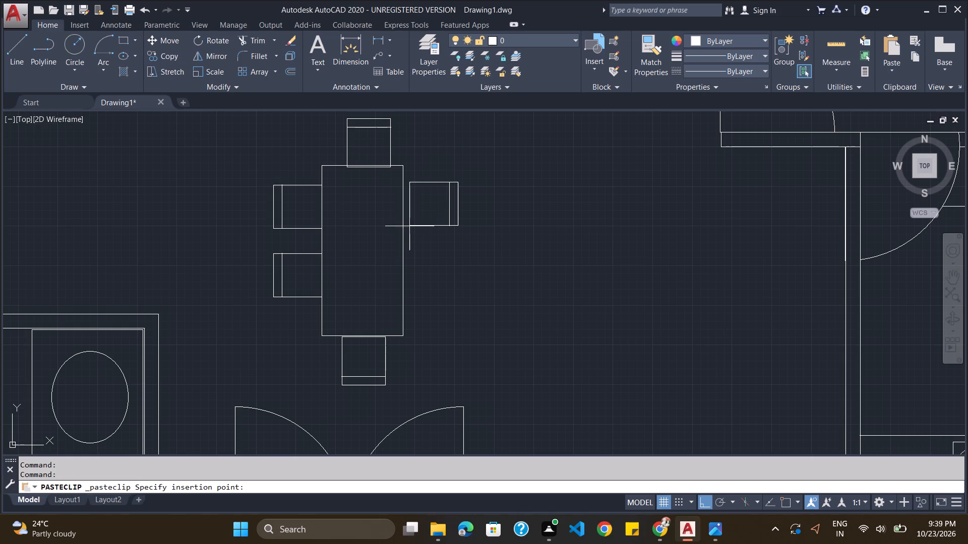
click(403, 229)
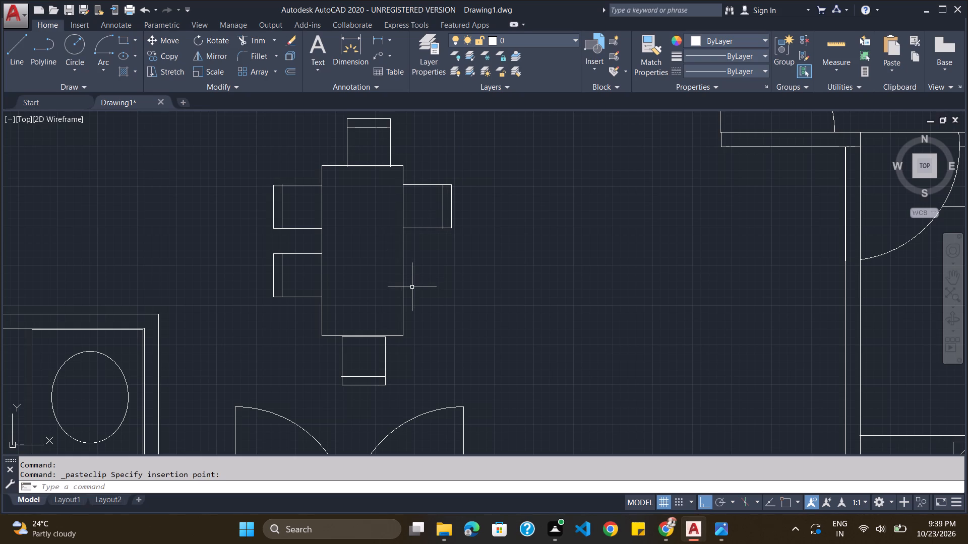
key(ctrl+v)
click(403, 295)
Compare the furnished floor plan with the reference image loooong plan.png to check what is still missing.
scroll(458, 242, down, 5)
scroll(457, 227, up, 2)
scroll(457, 236, down, 1)
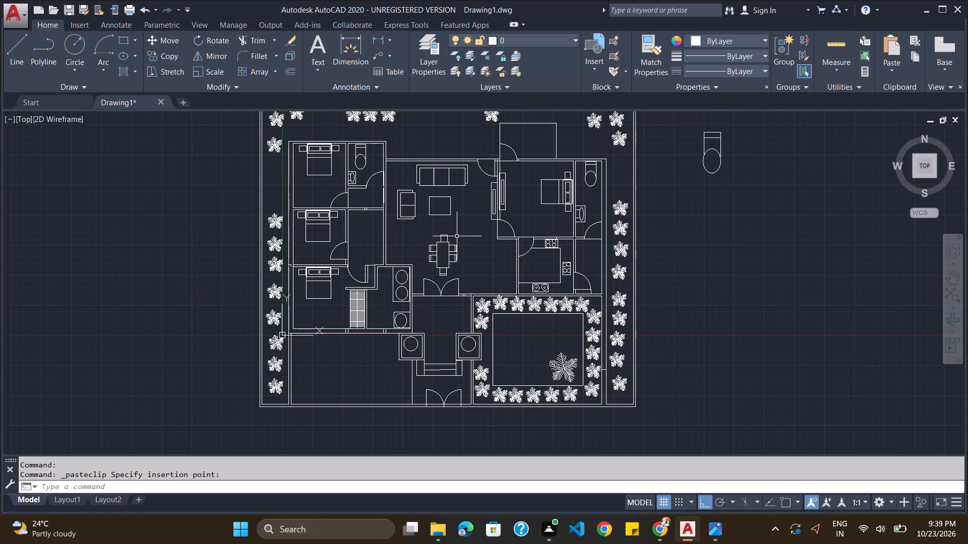
key(alt+Tab)
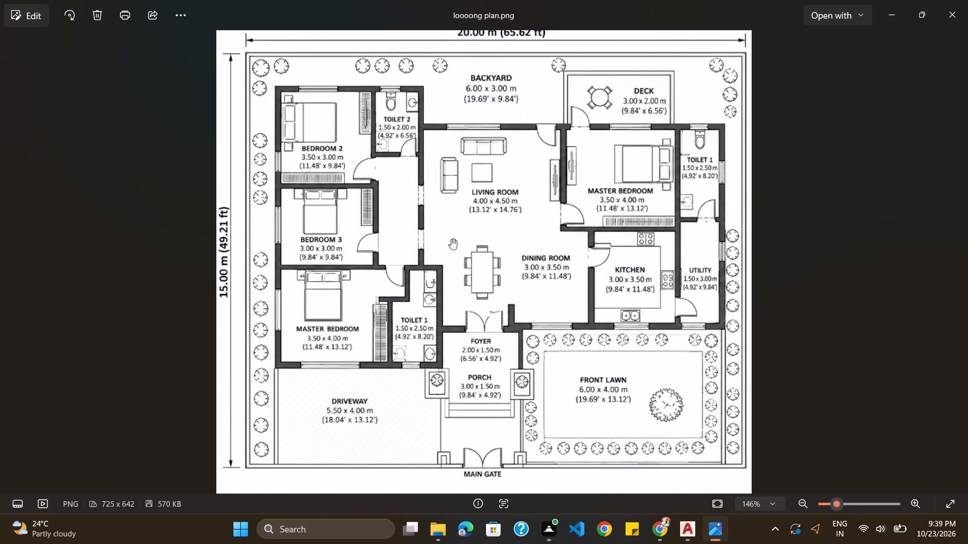
key(alt+Tab)
key(alt+Tab)
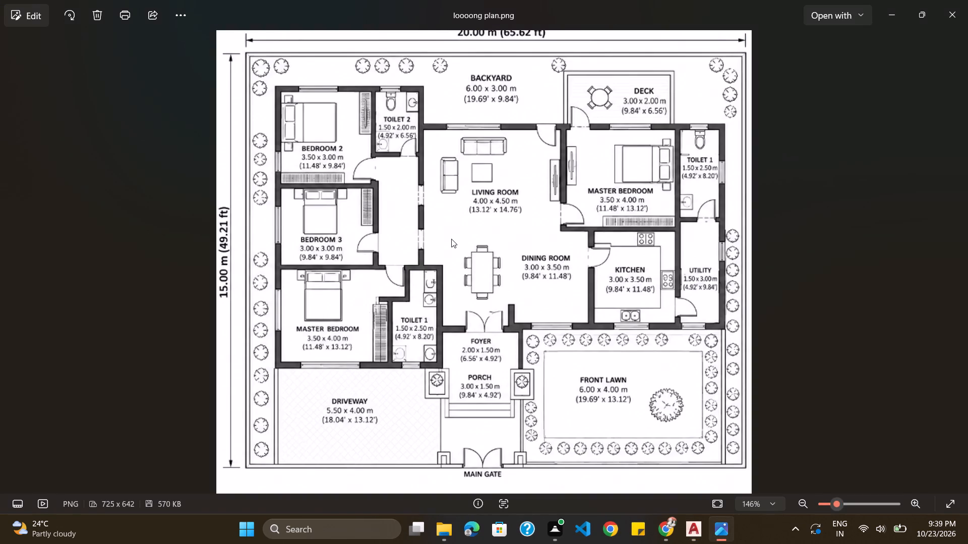
key(alt+Tab)
Erase the spare toilet symbol lying outside the plot, east of the floor plan.
scroll(553, 174, down, 2)
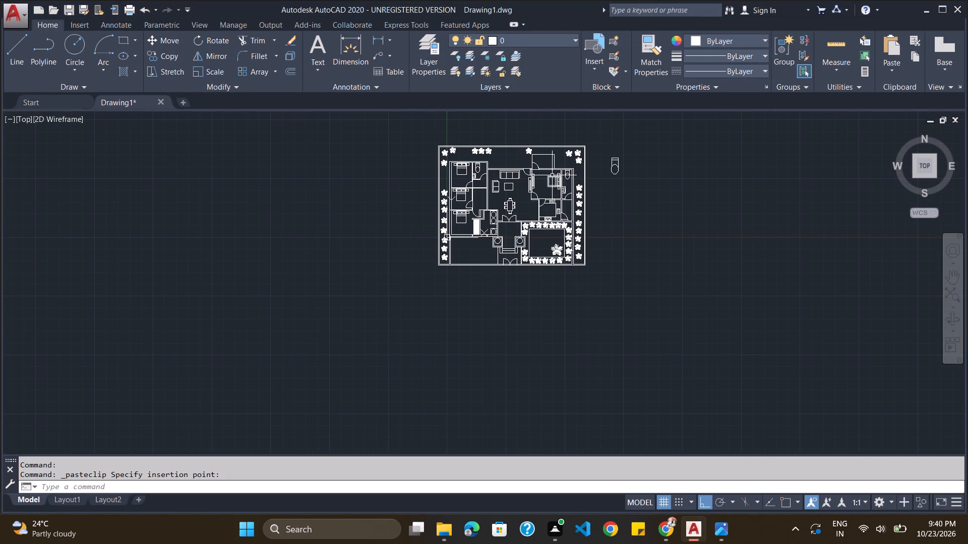
scroll(533, 141, up, 1)
click(672, 158)
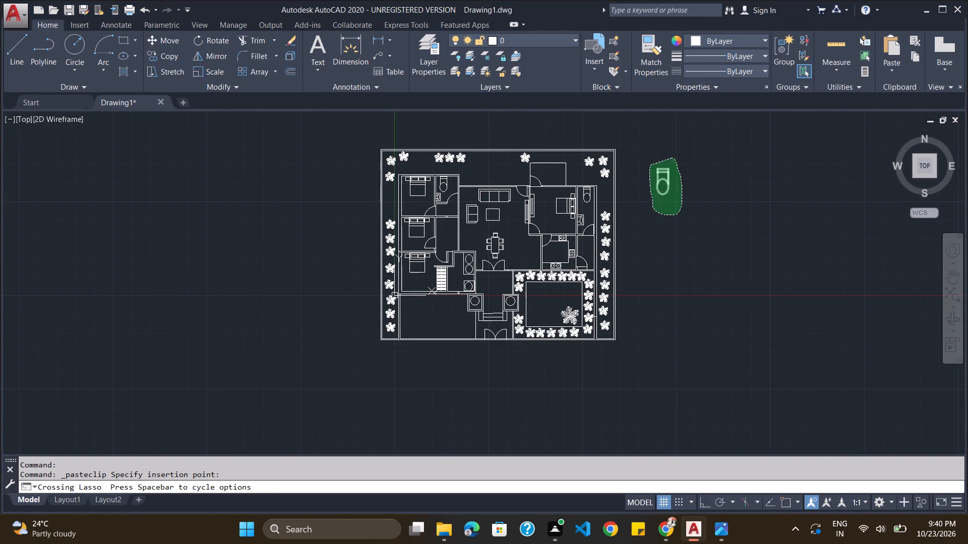
key(Delete)
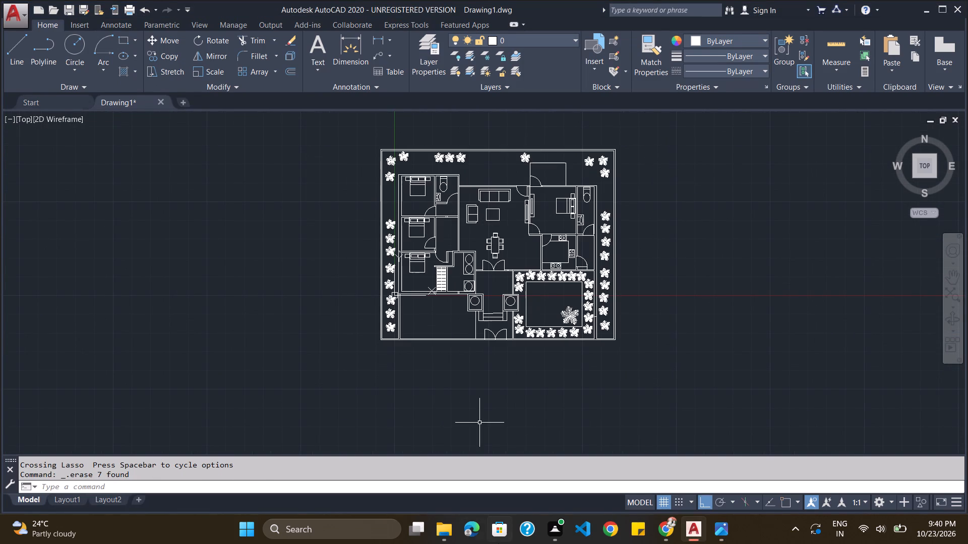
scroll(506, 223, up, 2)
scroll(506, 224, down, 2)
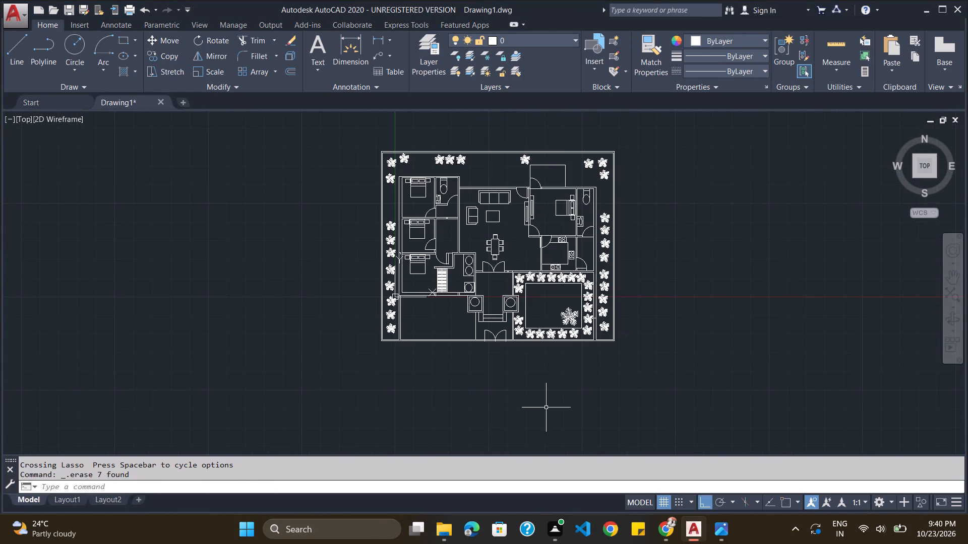
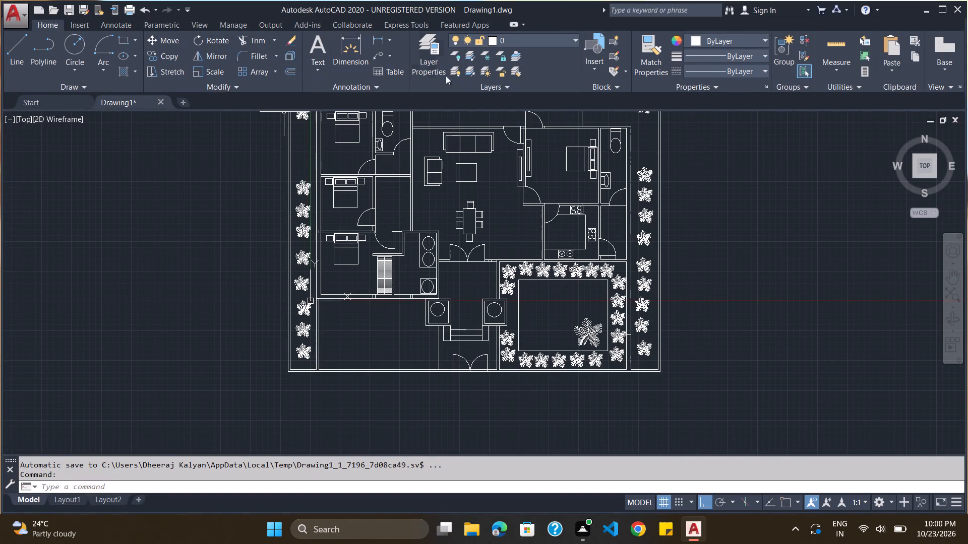
Add a horizontal single-line text label BACKYARD in the open strip north of the living room, beside the three grouped plants.
click(322, 66)
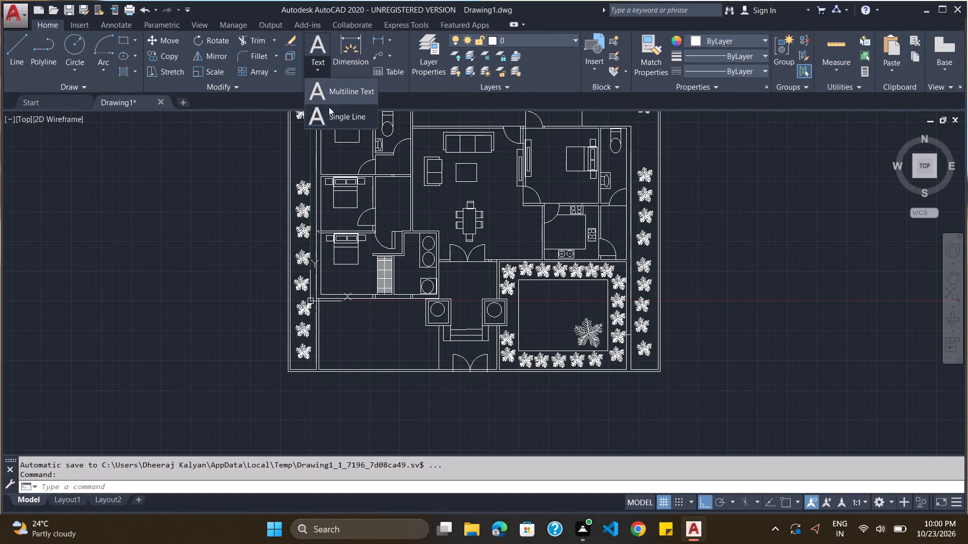
click(332, 115)
scroll(372, 219, down, 2)
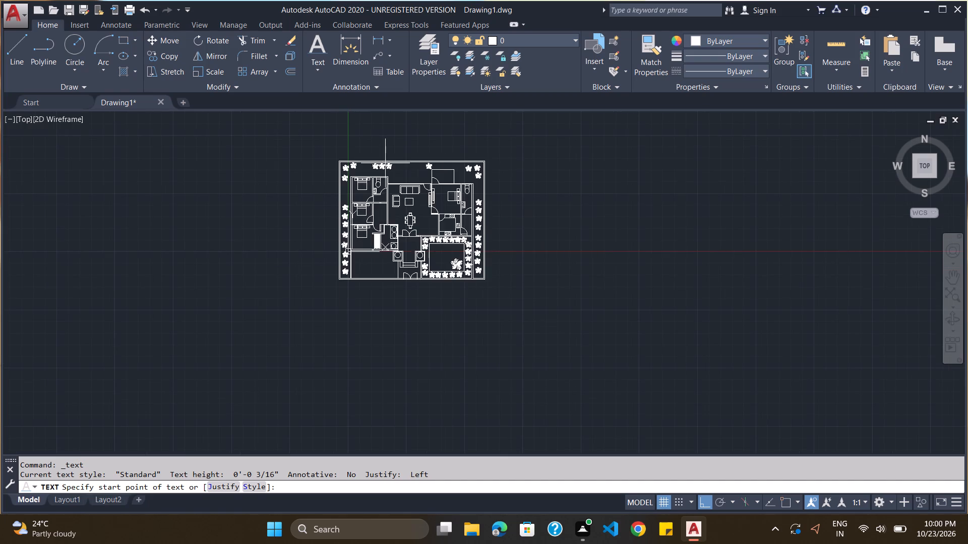
scroll(385, 162, up, 2)
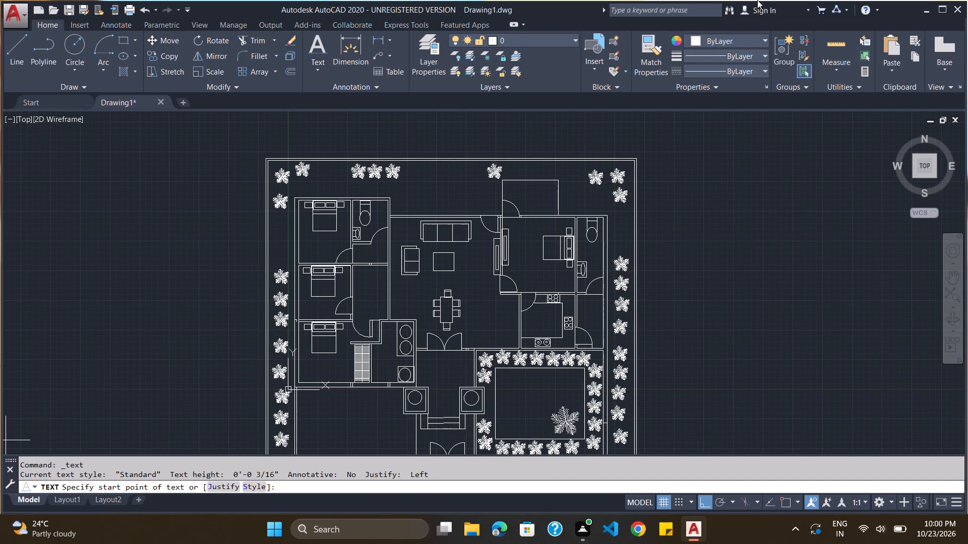
click(412, 178)
click(412, 182)
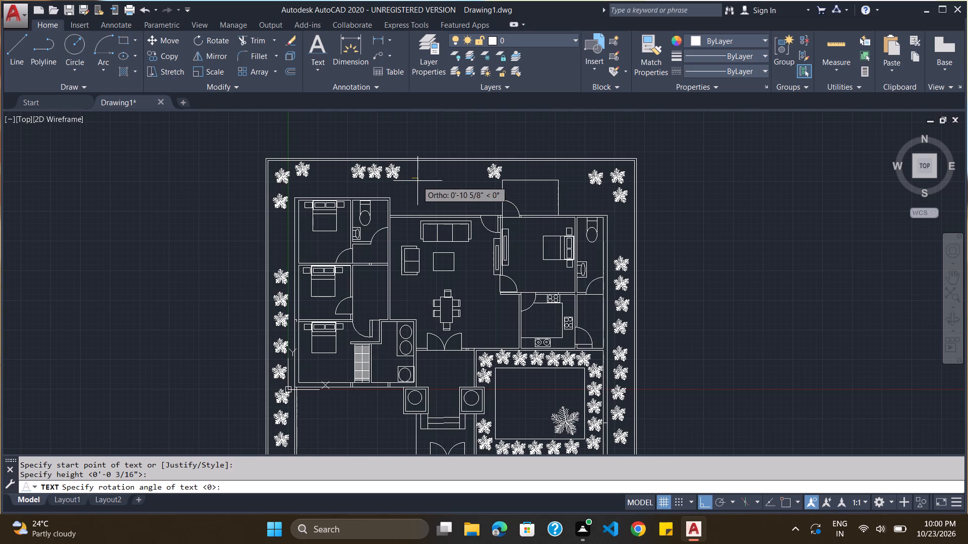
click(417, 181)
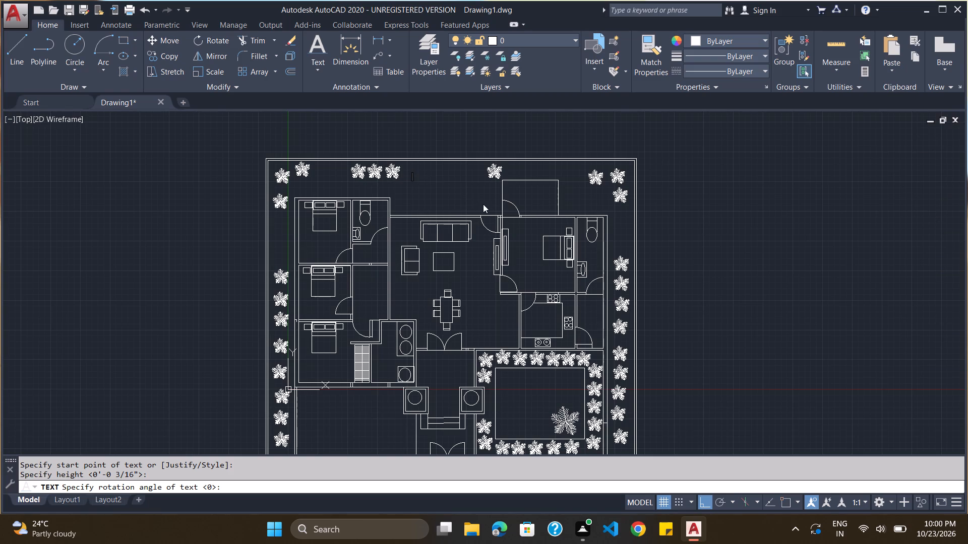
text(BA)
key(c)
text(KY)
text(ARD)
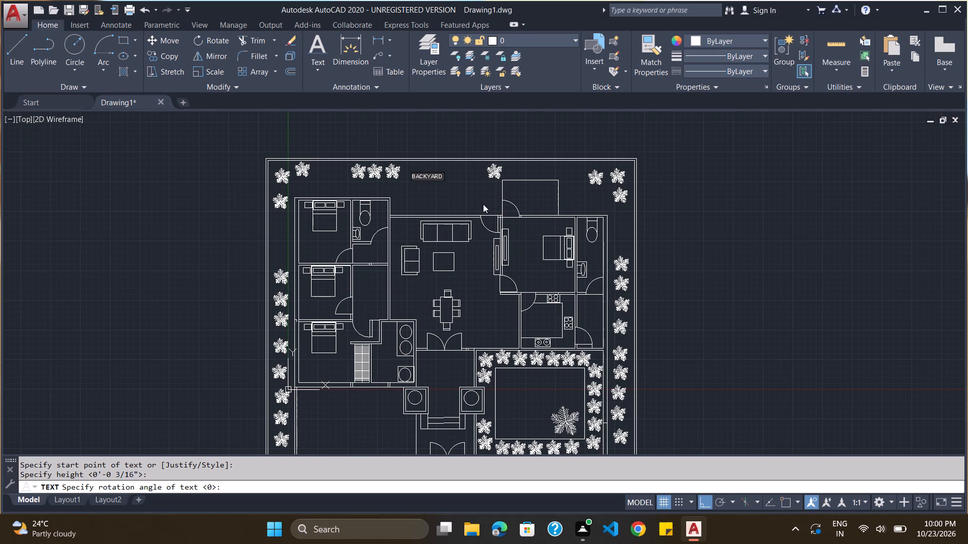
key(Return)
key(Return)
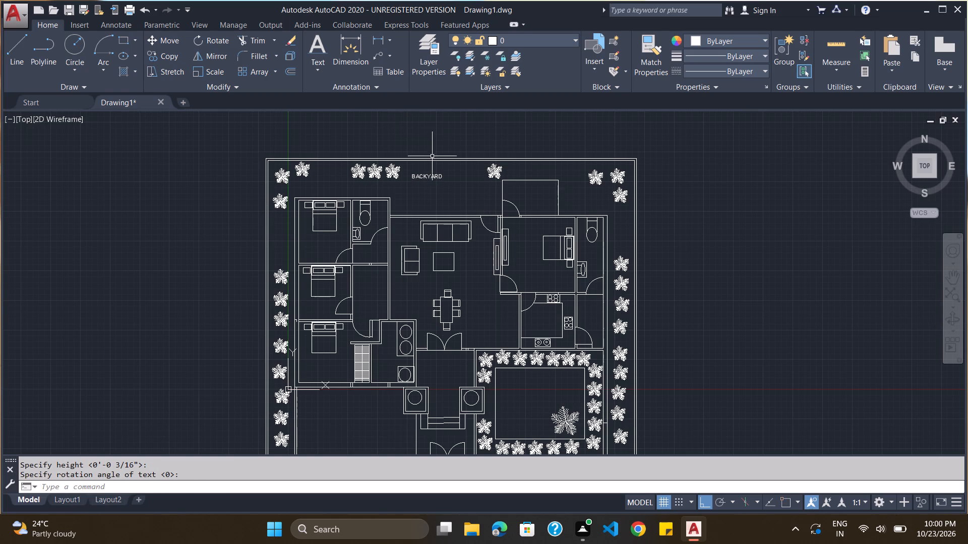
Enlarge the BACKYARD label to roughly one and a half times its size and centre it above the living room's three-seat sofa.
click(424, 176)
drag(425, 177, 442, 185)
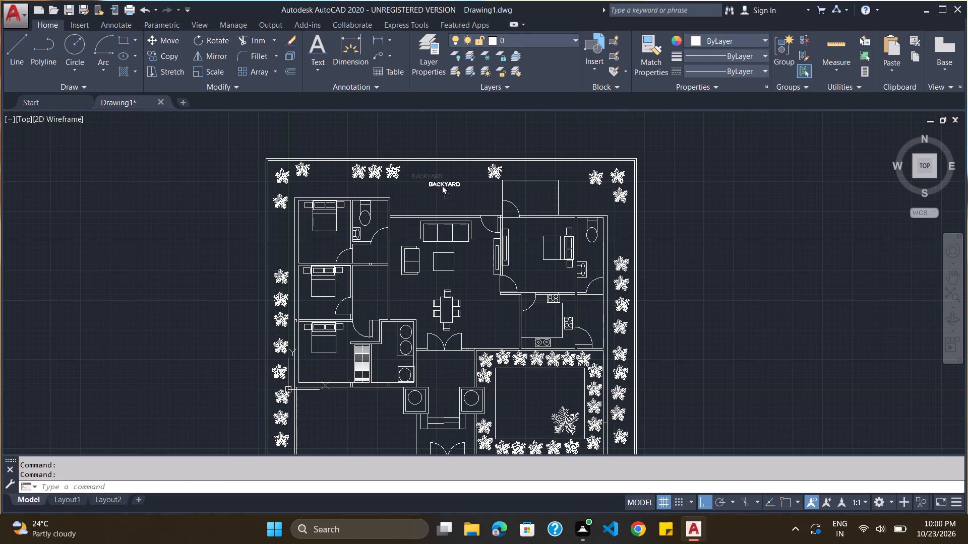
drag(442, 185, 445, 187)
click(453, 189)
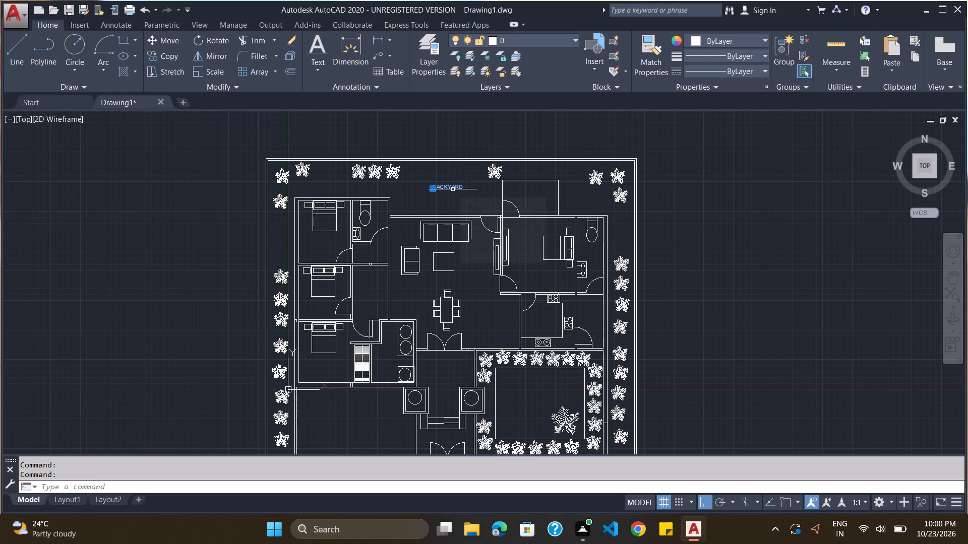
text(SC)
key(Return)
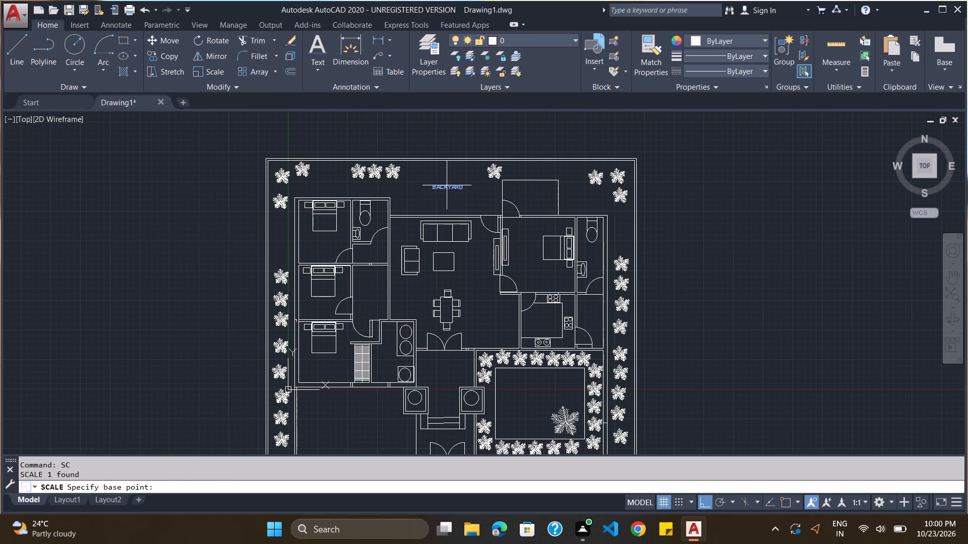
click(433, 188)
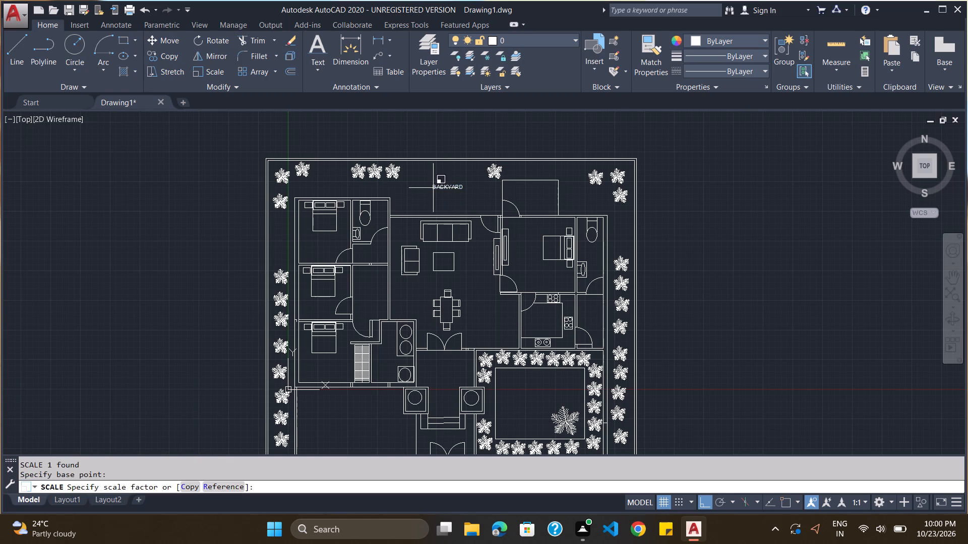
click(458, 180)
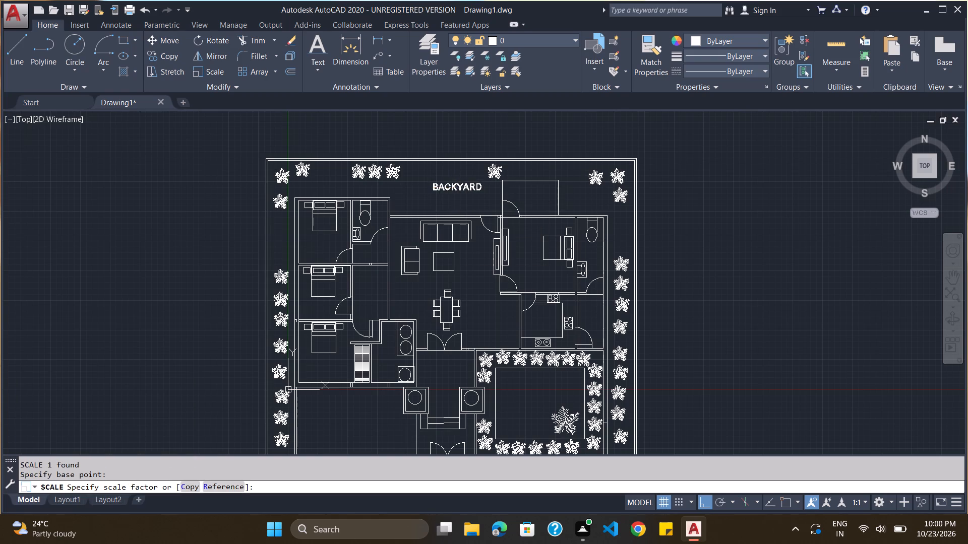
click(458, 185)
drag(458, 185, 449, 185)
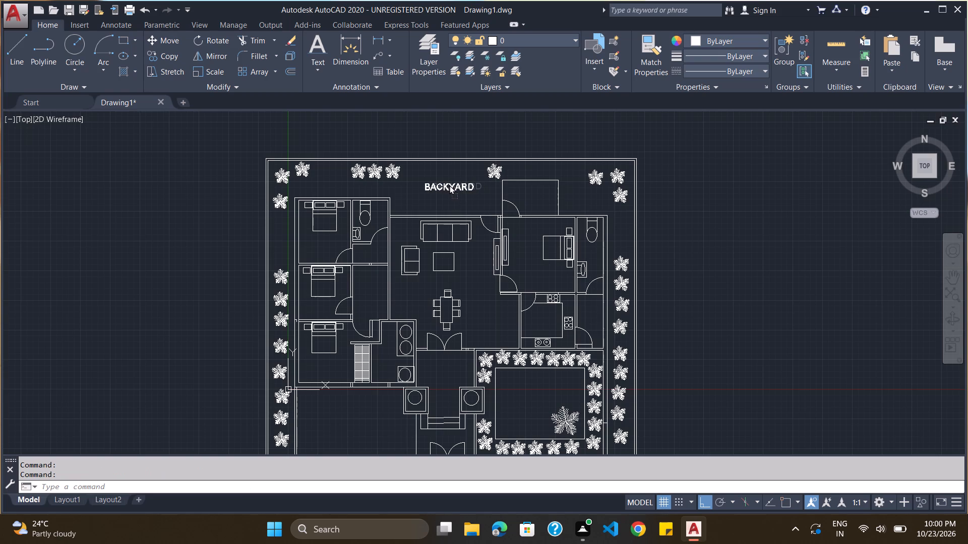
drag(449, 185, 445, 185)
Copy the BACKYARD label into the small rectangle north of the east bedroom and change the copy's text to DECK.
click(448, 185)
key(ctrl+c)
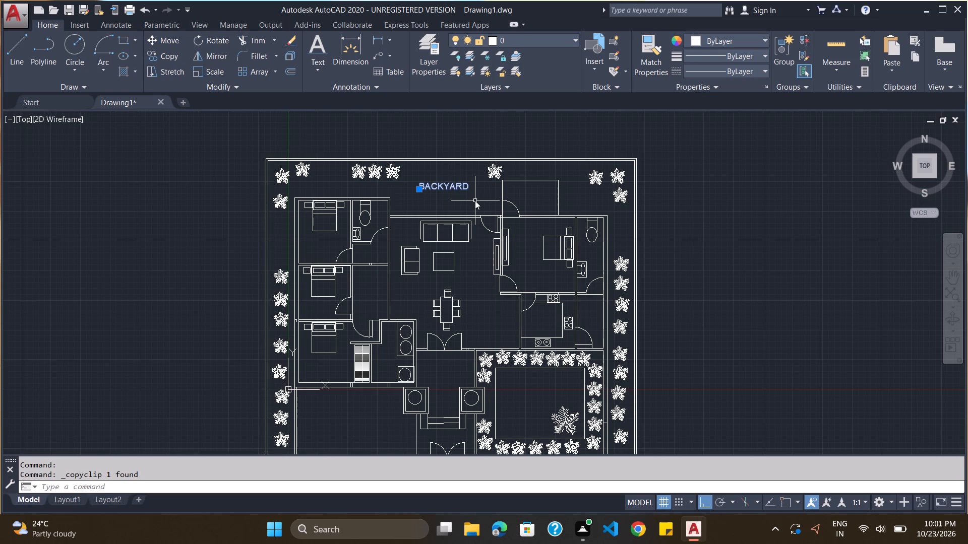
key(ctrl+v)
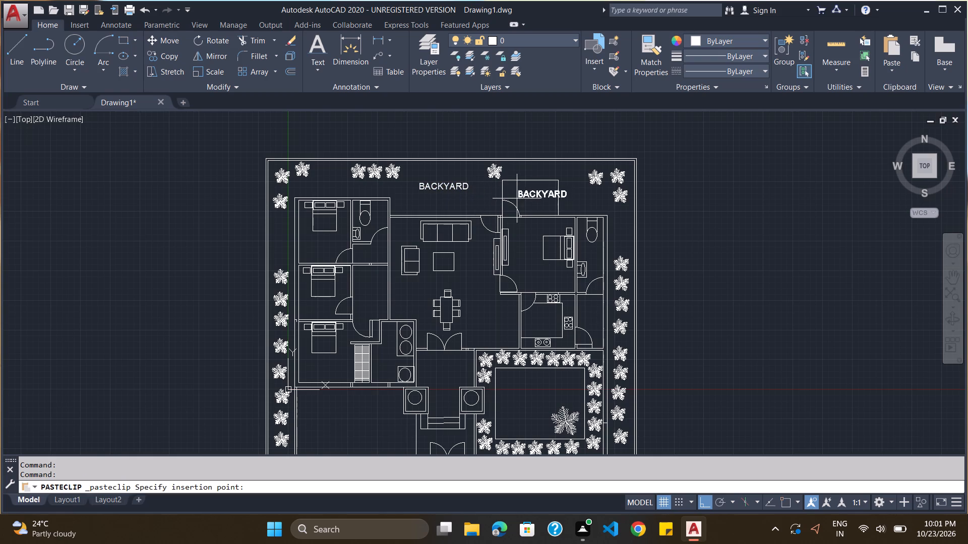
click(512, 196)
double_click(526, 190)
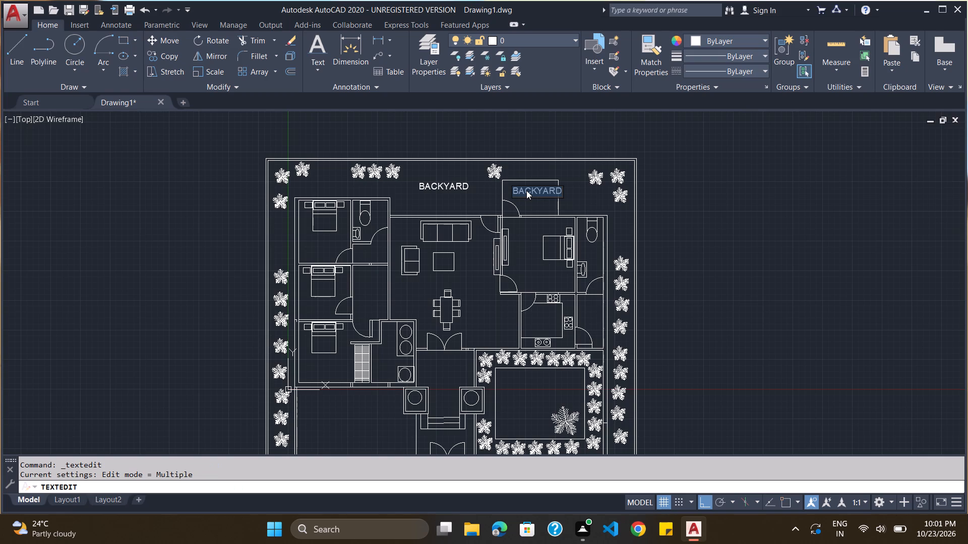
text(DEC)
key(k)
key(Return)
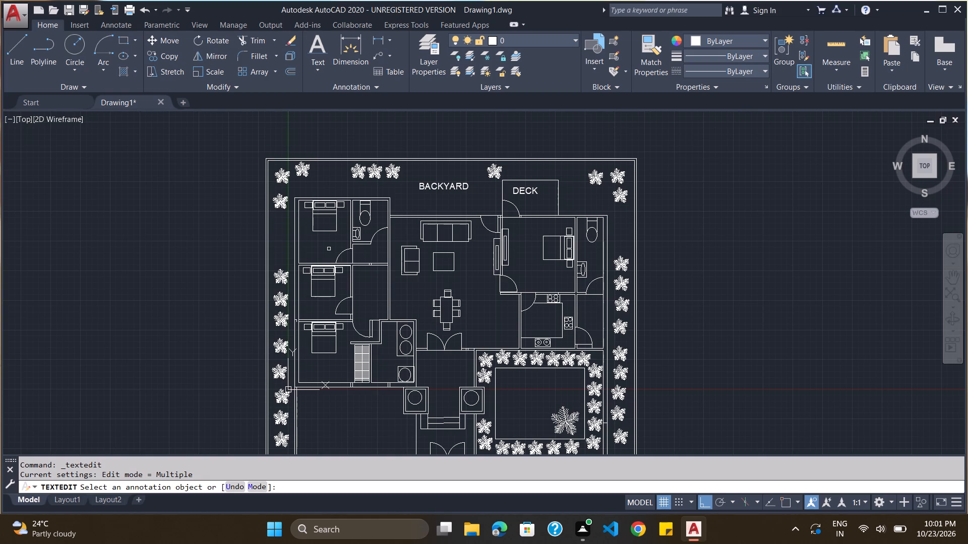
Paste another copy of the BACKYARD label below the bed in the northwest bedroom and scale it down to fit the room.
key(ctrl+v)
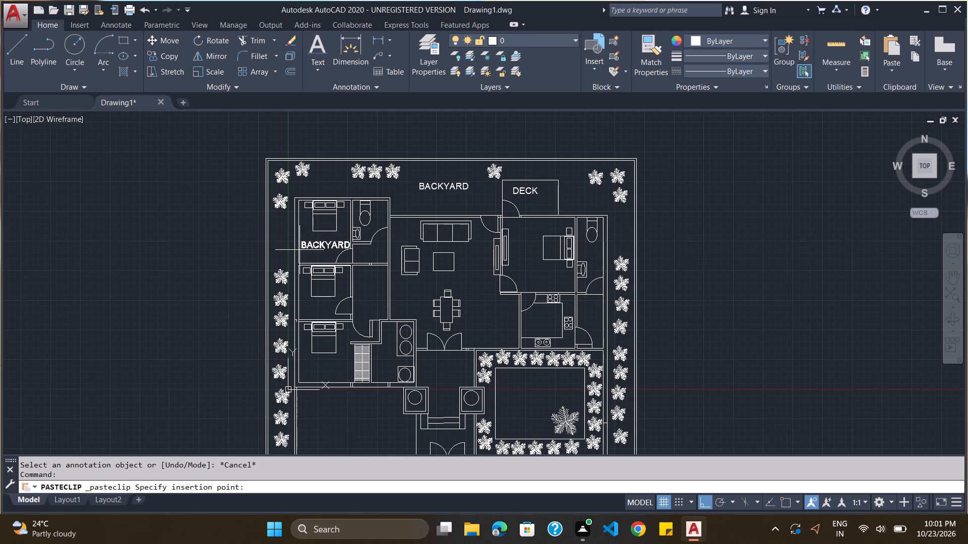
click(299, 247)
click(308, 244)
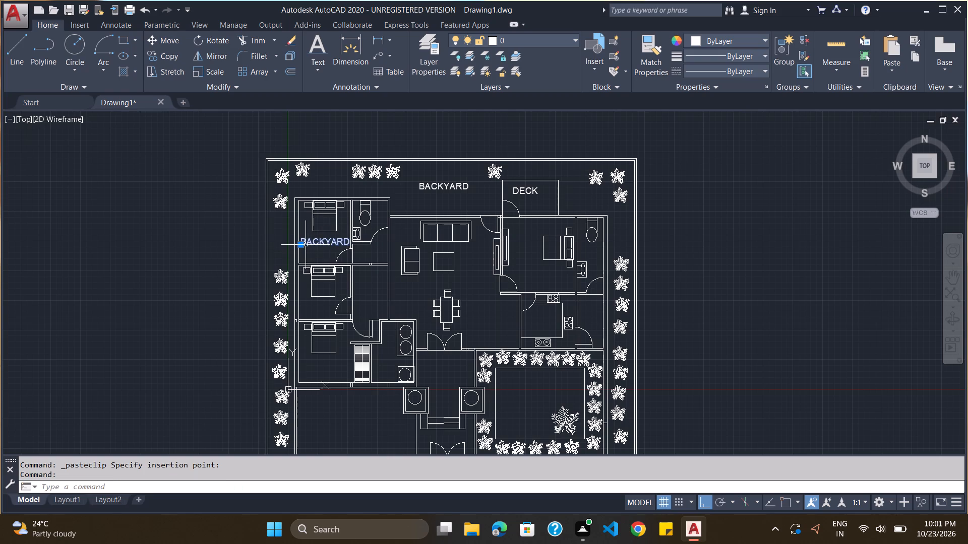
text(SC)
key(Return)
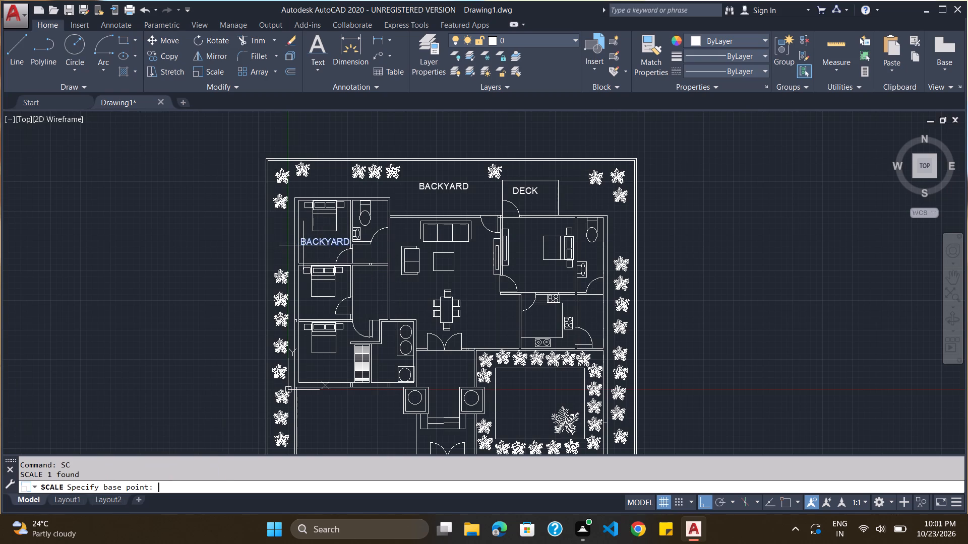
drag(304, 244, 315, 242)
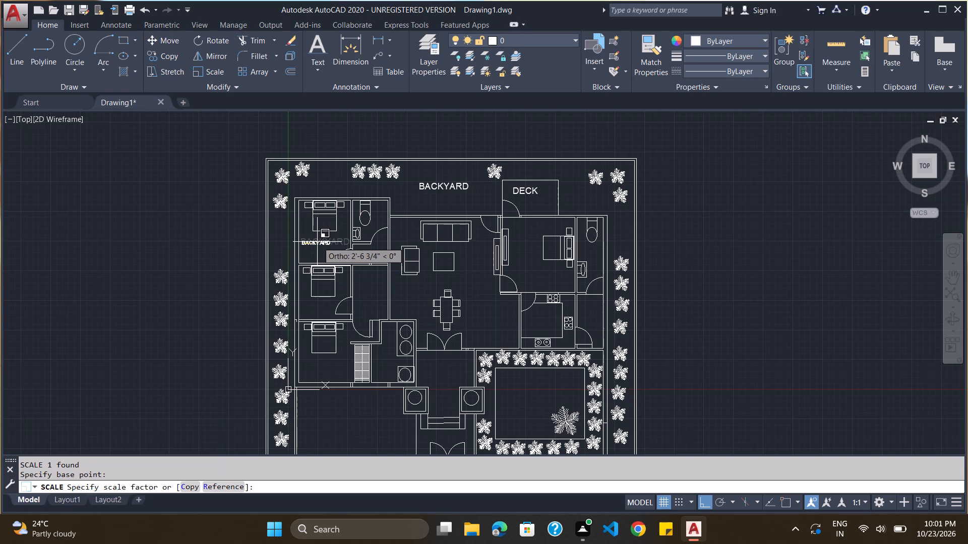
click(317, 242)
Change the northwest bedroom label's text to BEDROOM 2 and centre the label below the bed.
double_click(317, 243)
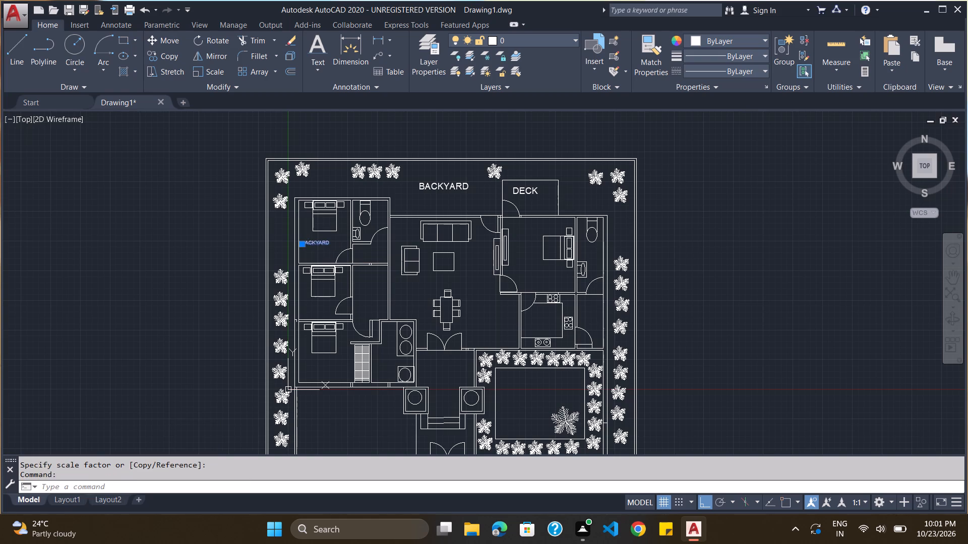
text(BEDROOM)
key(space)
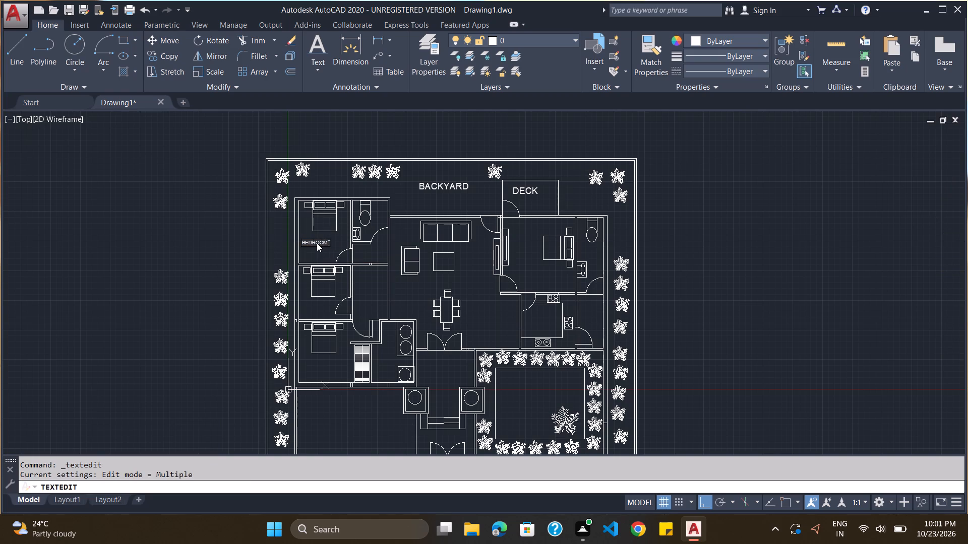
key(2)
key(Return)
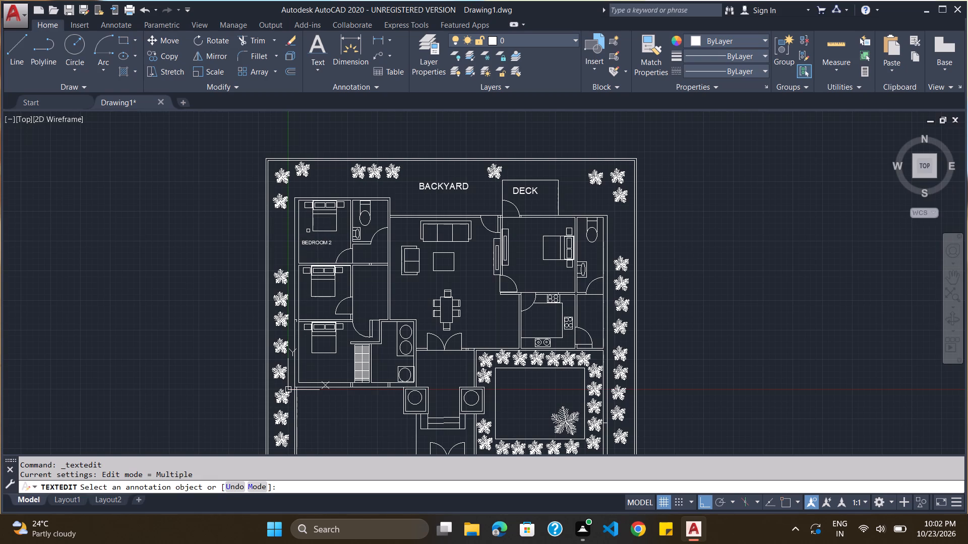
key(Escape)
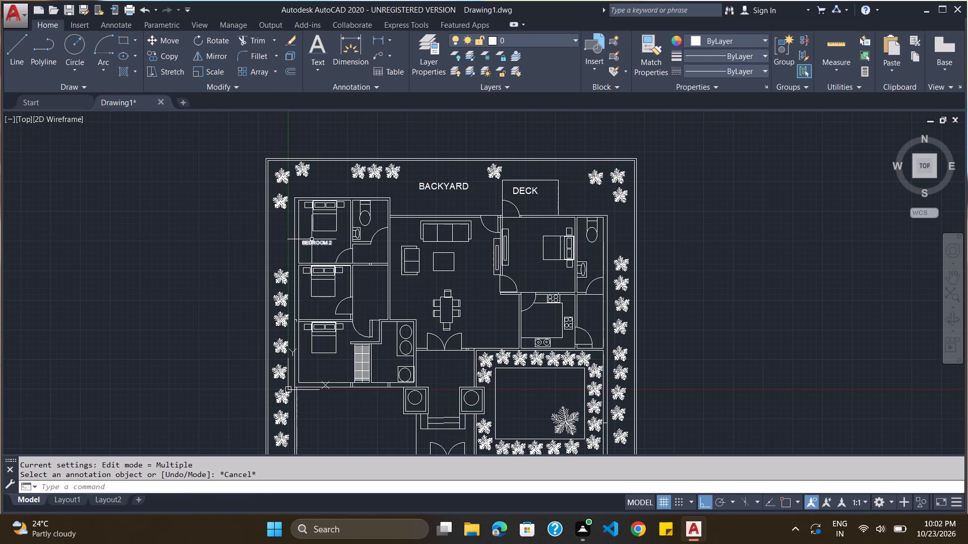
click(314, 243)
drag(315, 243, 324, 244)
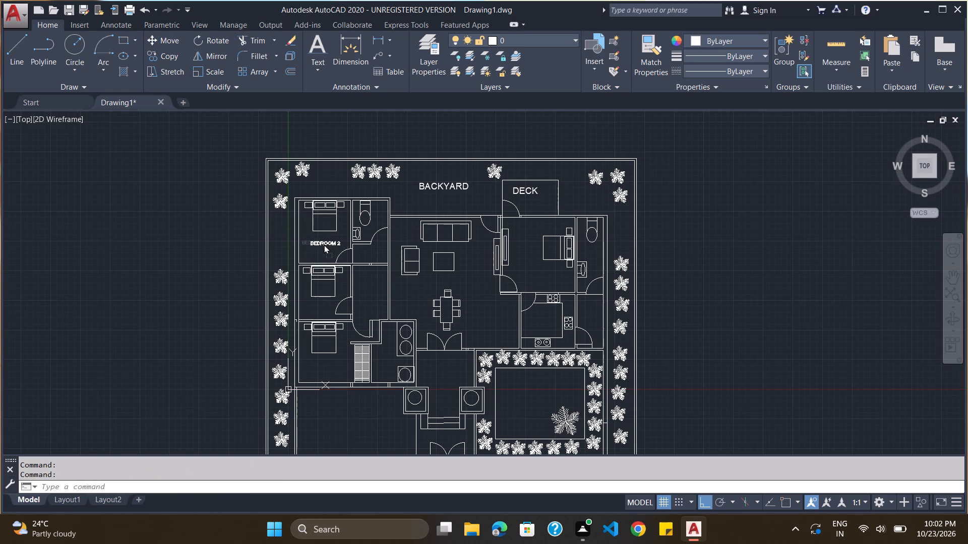
drag(324, 244, 322, 244)
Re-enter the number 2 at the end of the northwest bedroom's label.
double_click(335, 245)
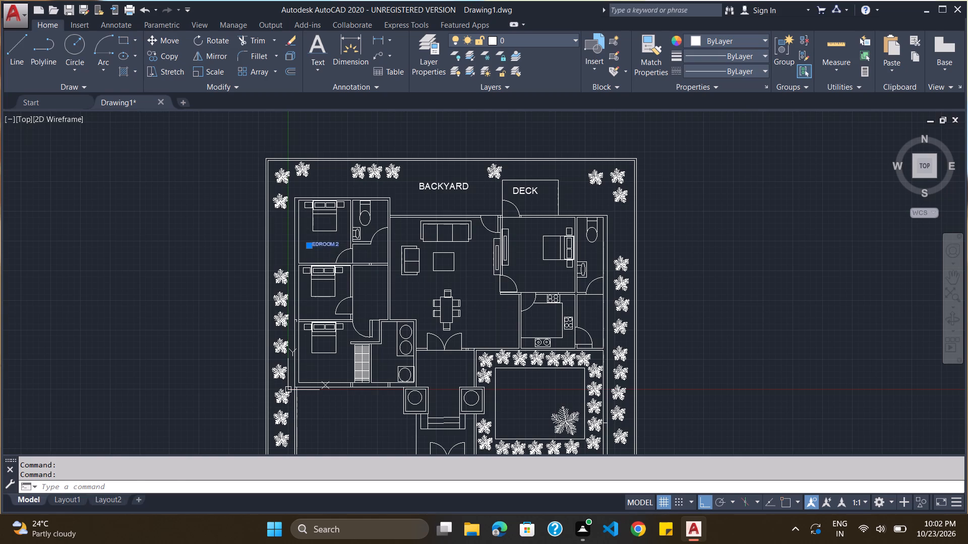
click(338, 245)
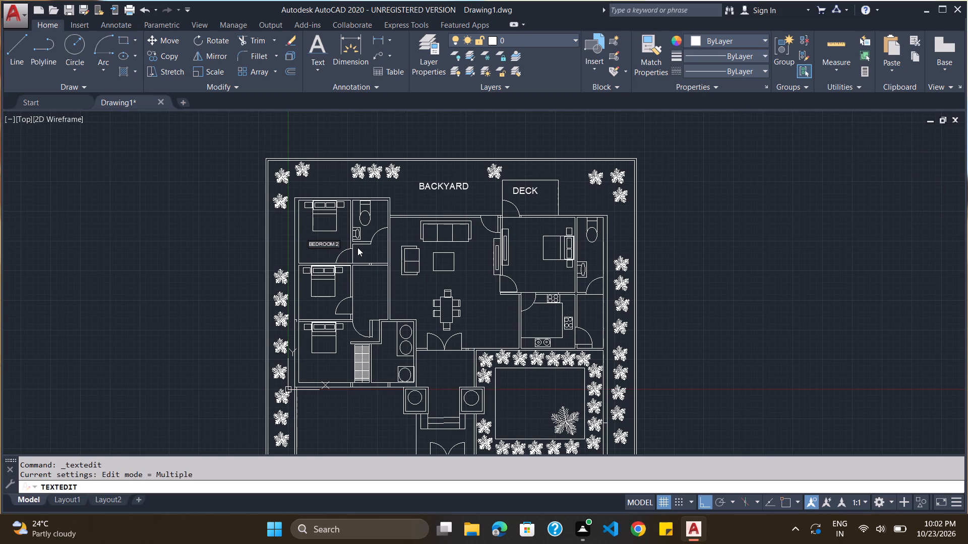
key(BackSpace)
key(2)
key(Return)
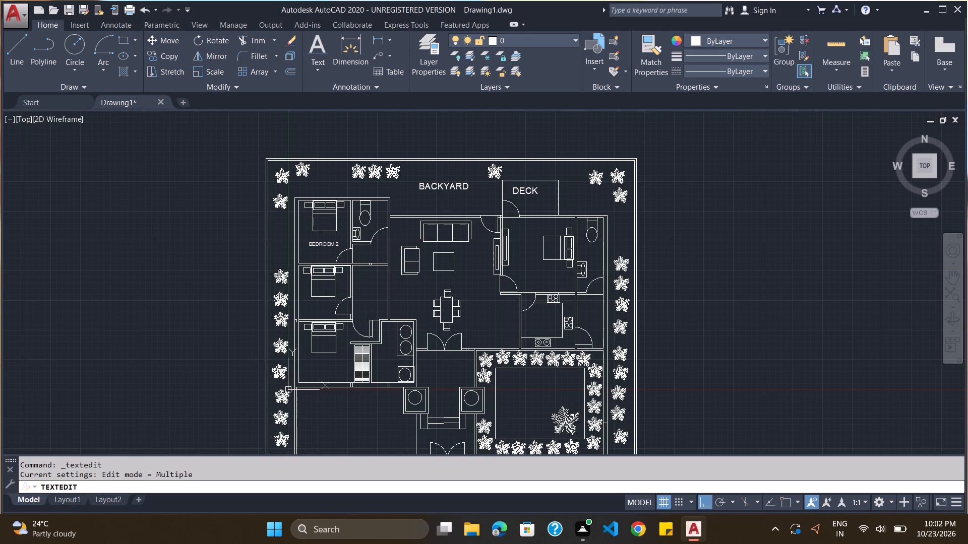
Copy the BEDROOM 2 label below the bed in the middle west bedroom and change the copy's text to BEDROOM 3.
key(Escape)
click(317, 244)
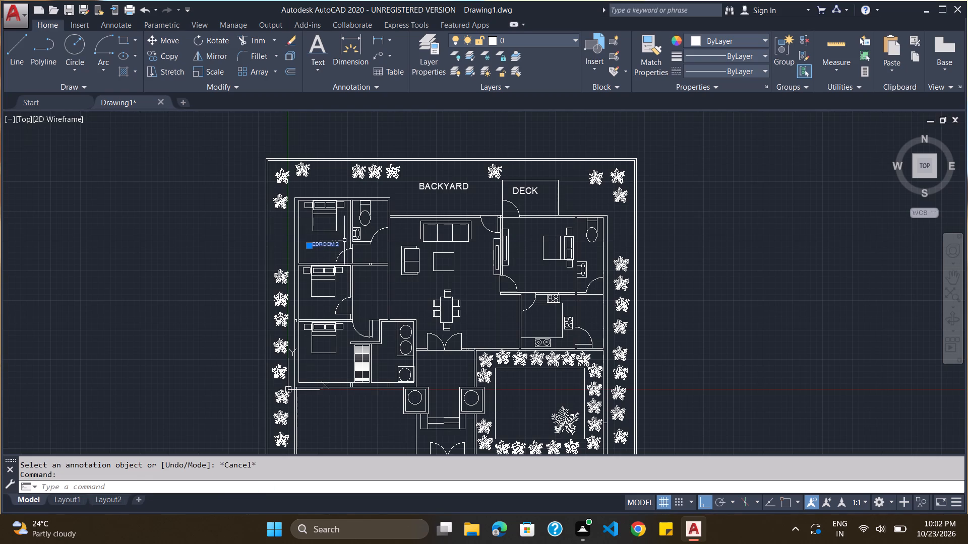
key(ctrl+c)
key(ctrl+v)
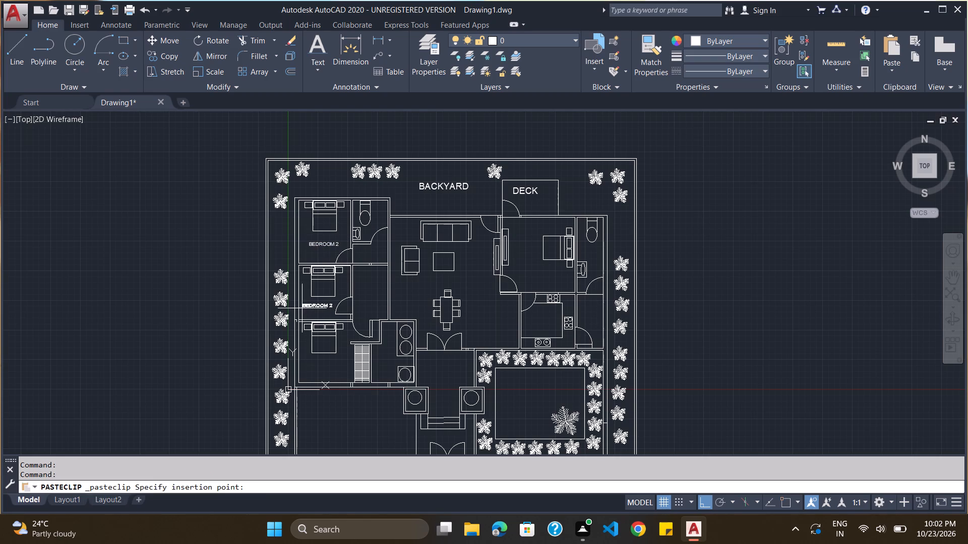
click(304, 308)
double_click(327, 306)
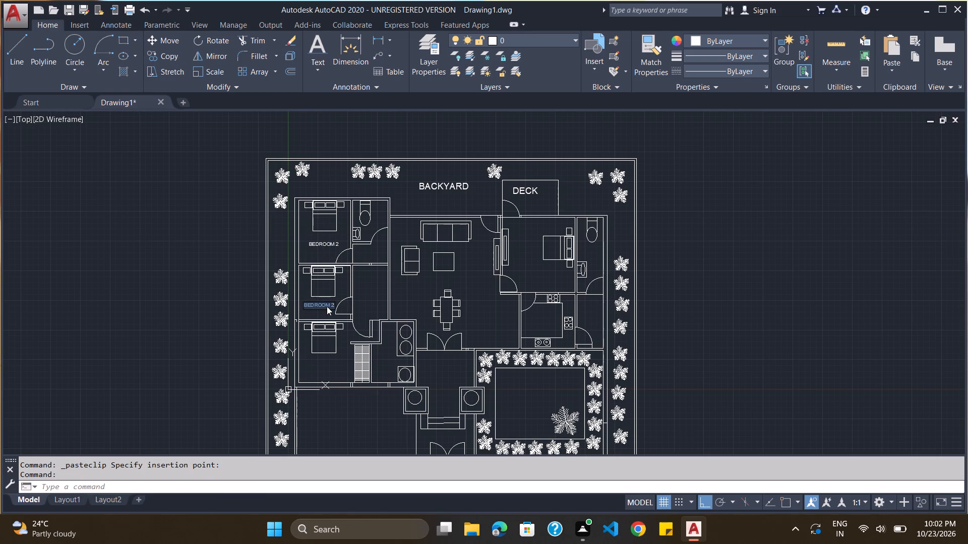
click(334, 305)
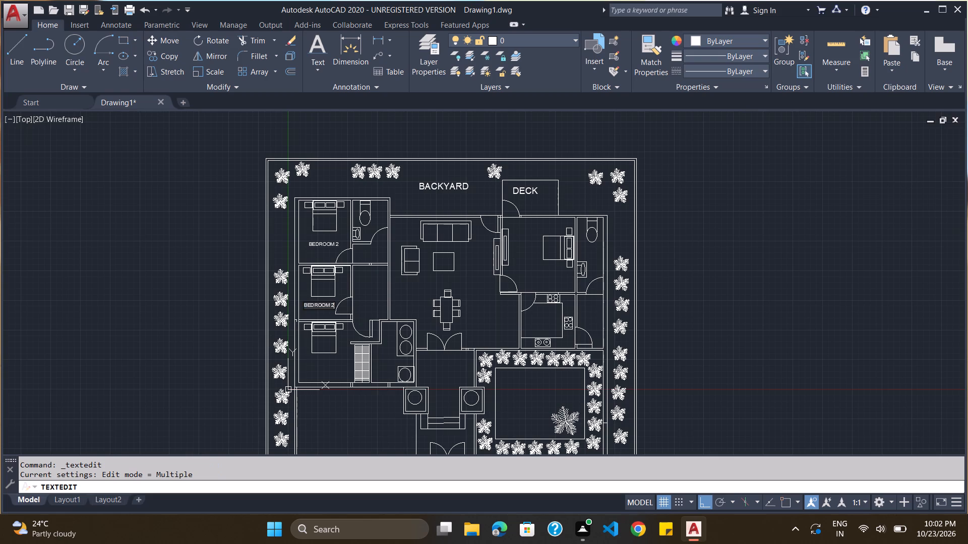
key(BackSpace)
key(3)
key(Return)
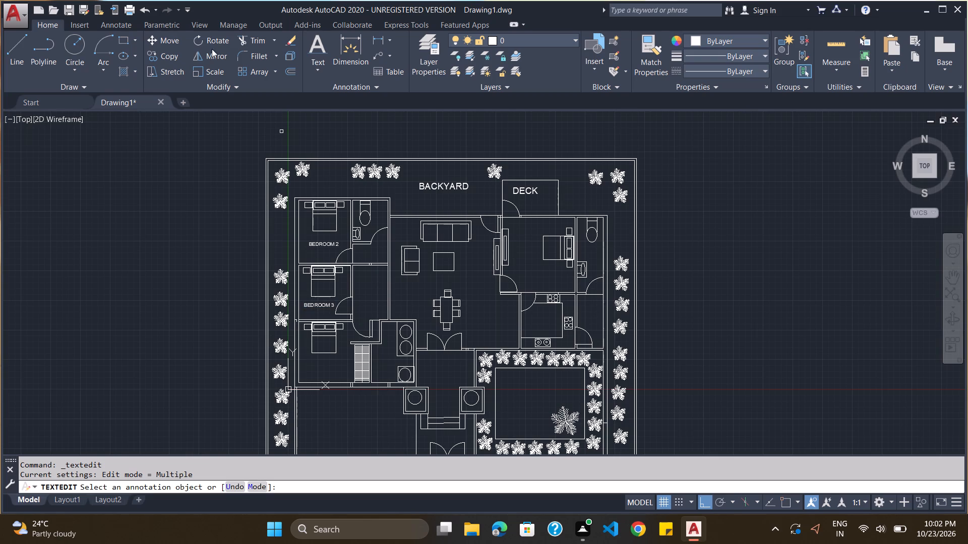
Paste the BEDROOM 2 label below the southwest bedroom's bed, change its text to MASTER BEDROOM and shift it west clear of the wardrobe.
key(ctrl+v)
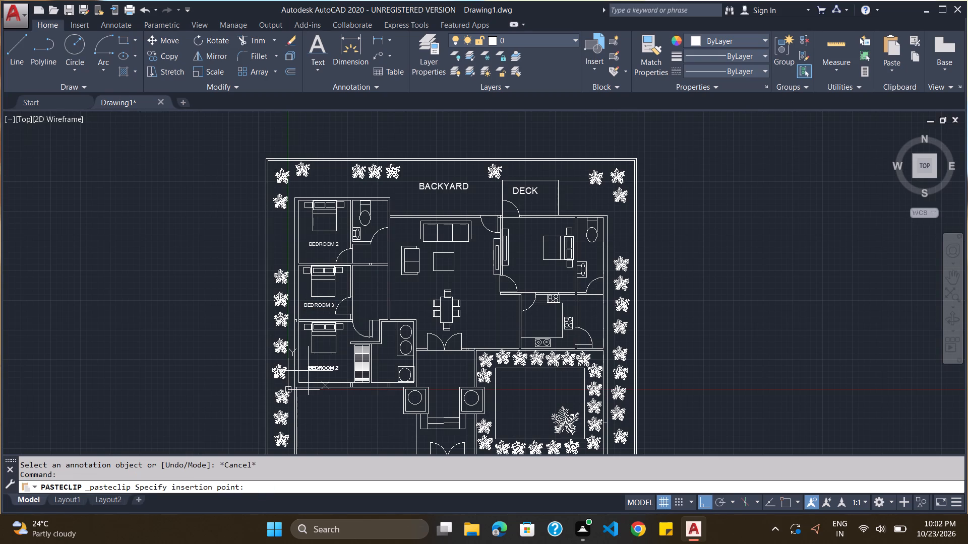
click(308, 371)
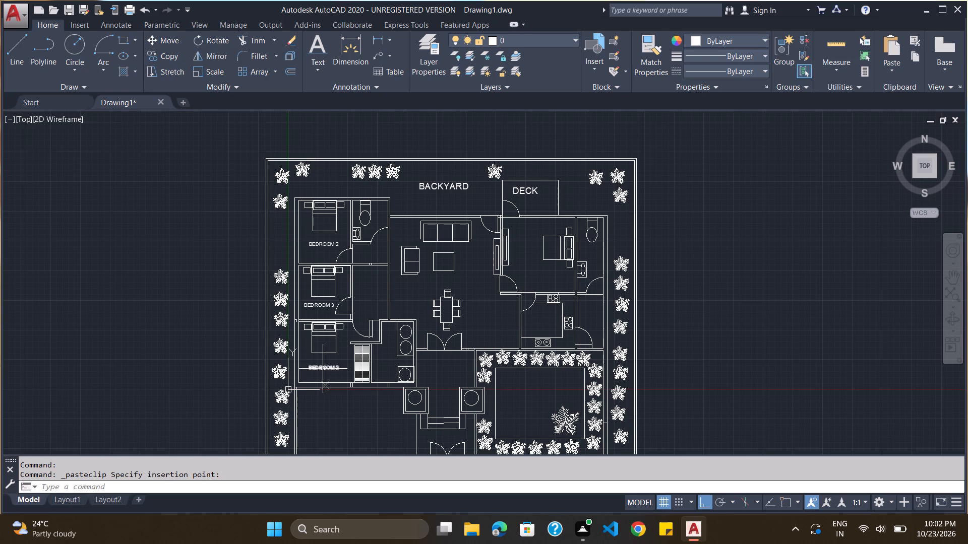
double_click(321, 370)
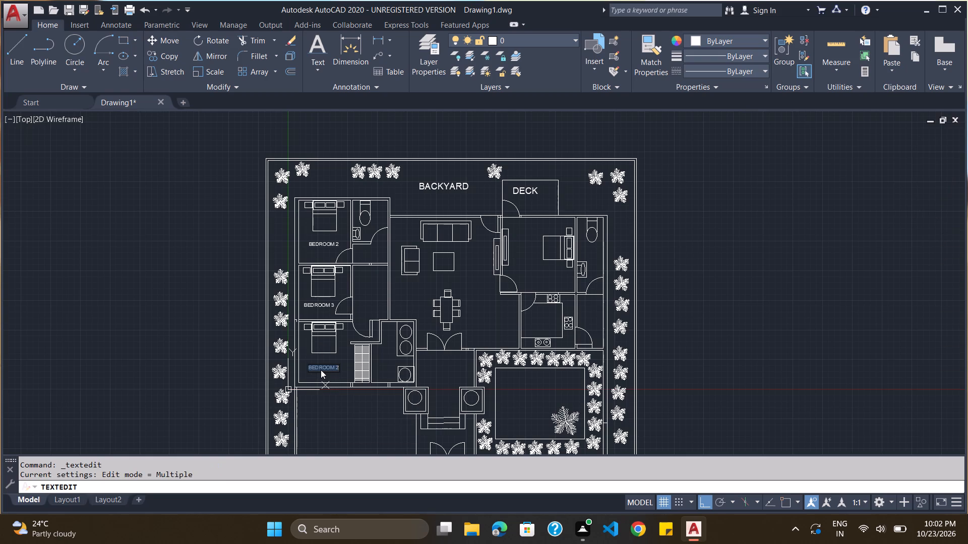
text(MASTER BEDROOM)
key(Return)
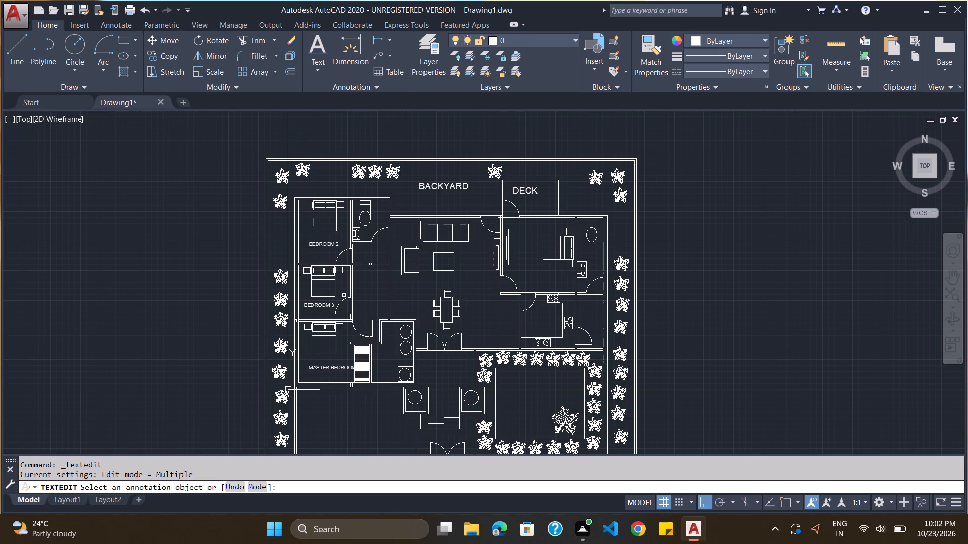
key(Escape)
click(327, 369)
drag(327, 369, 320, 369)
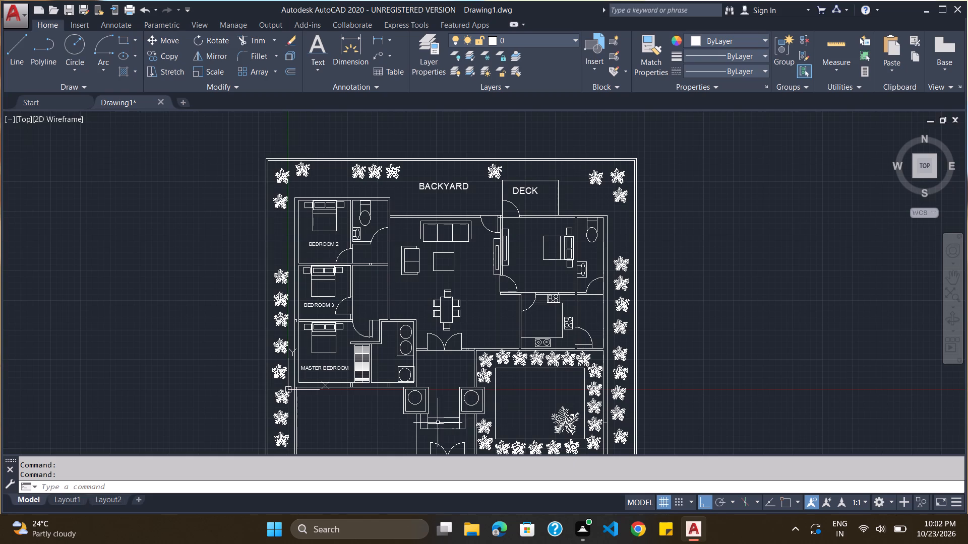
Paste a label copy into the bathroom beside the master bedroom, change its text to TOILET and move it slightly east within the room.
scroll(448, 353, down, 2)
scroll(435, 401, up, 3)
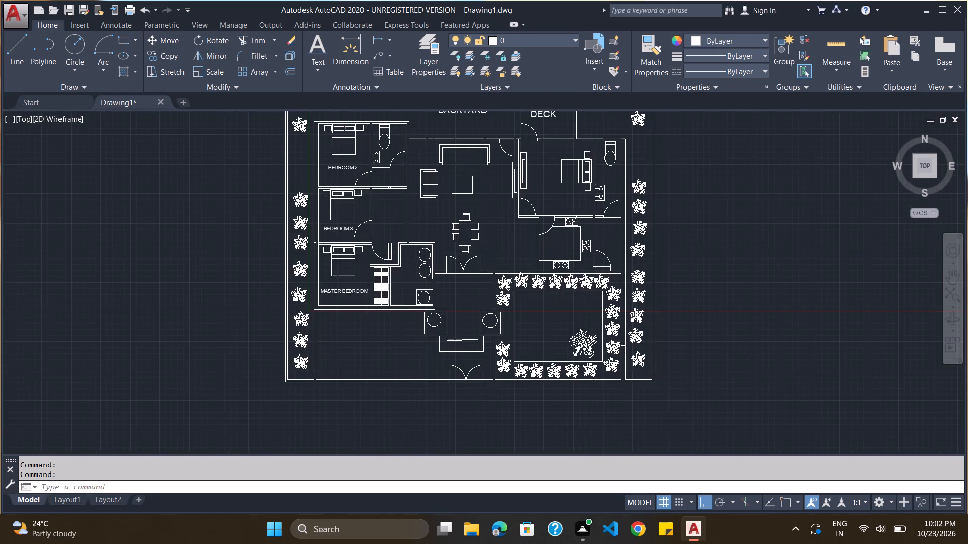
scroll(435, 401, down, 1)
scroll(410, 320, up, 2)
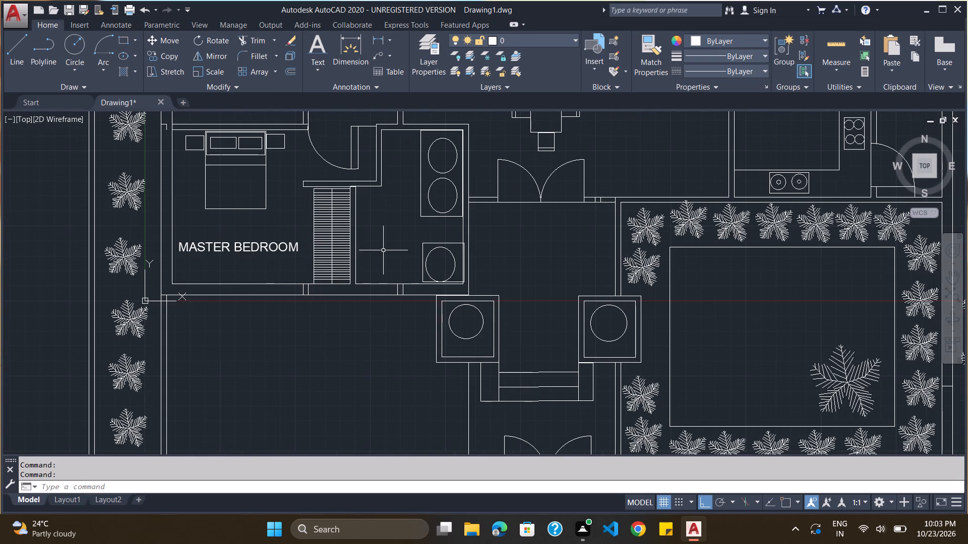
key(Escape)
key(ctrl+v)
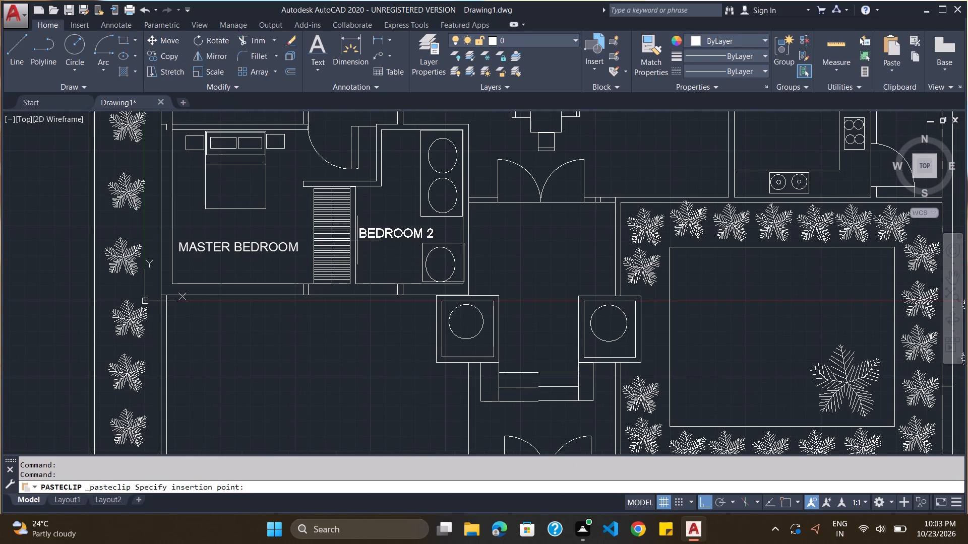
click(357, 240)
double_click(372, 236)
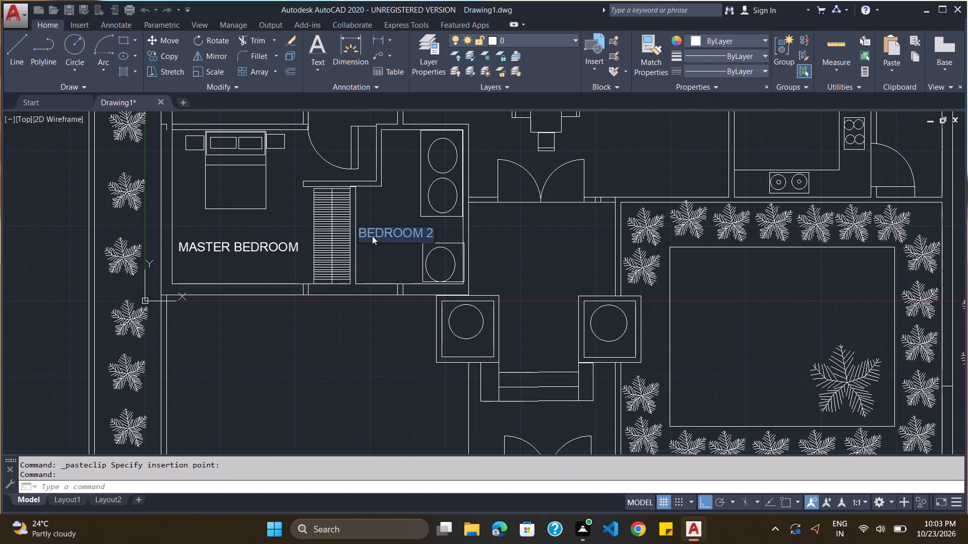
text(TOILET)
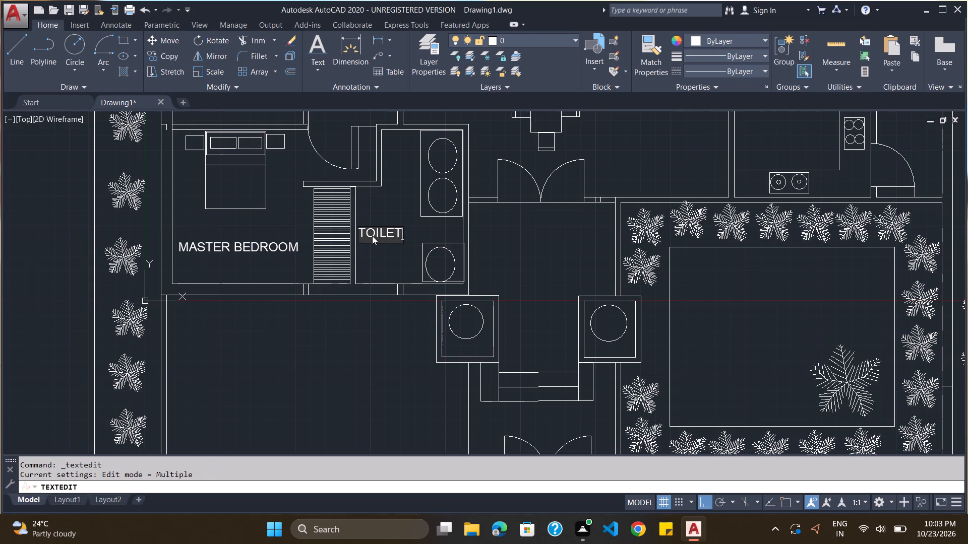
key(Return)
key(Escape)
click(375, 236)
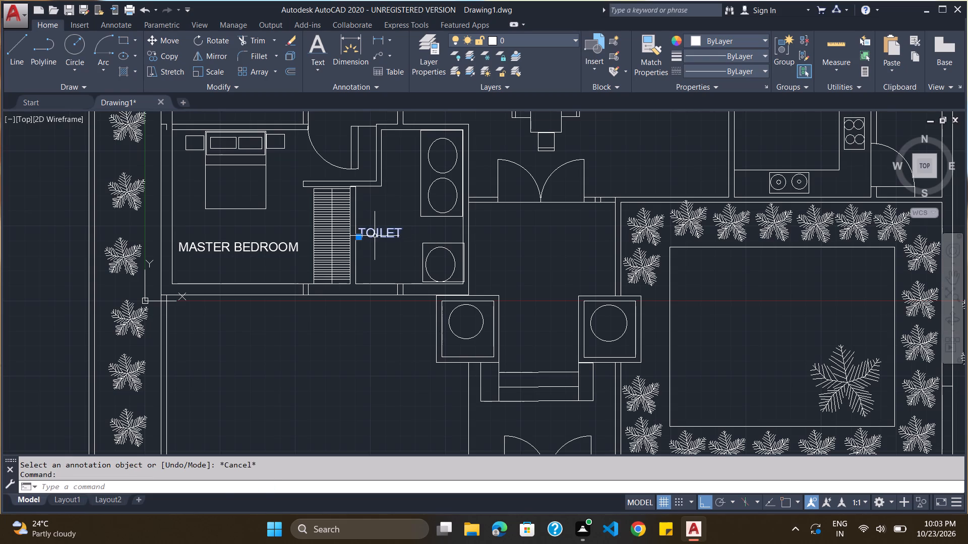
drag(376, 235, 396, 233)
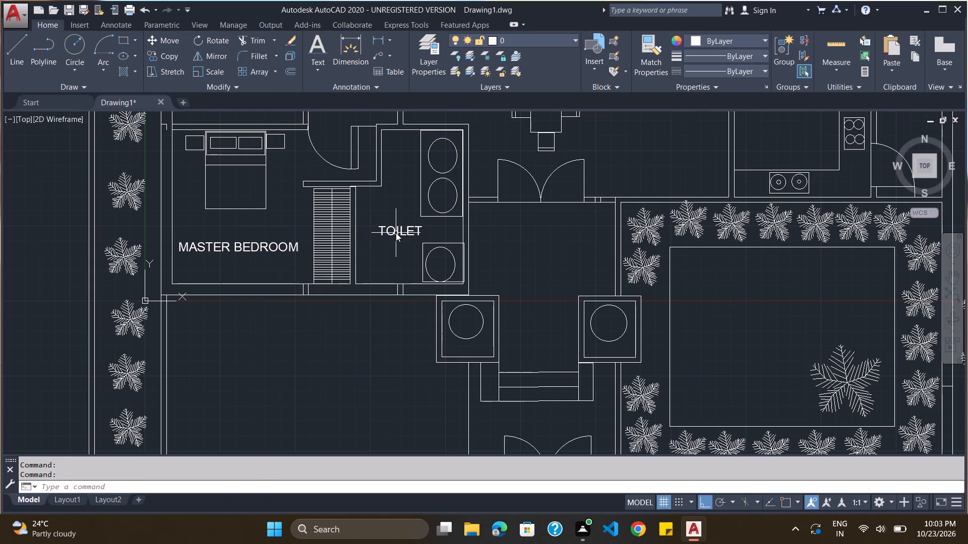
Copy the TOILET label into the bathroom beside BEDROOM 2, just east of the washbasin.
scroll(394, 238, down, 2)
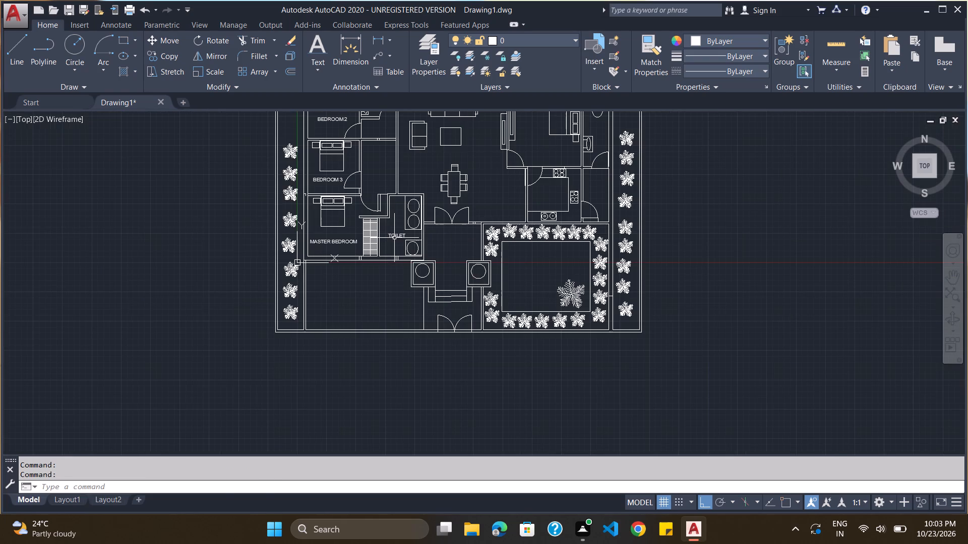
click(394, 238)
key(ctrl+c)
key(ctrl+v)
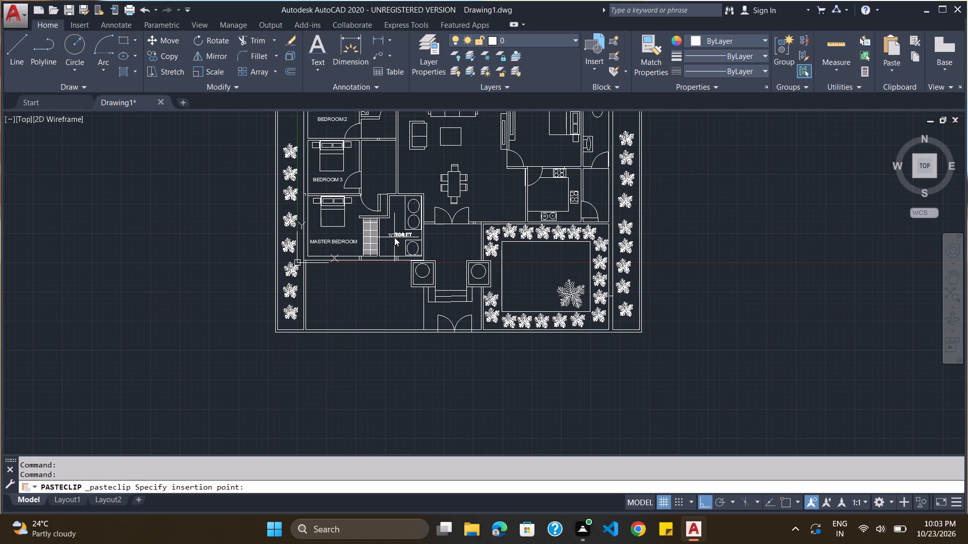
scroll(394, 208, down, 4)
scroll(394, 176, up, 4)
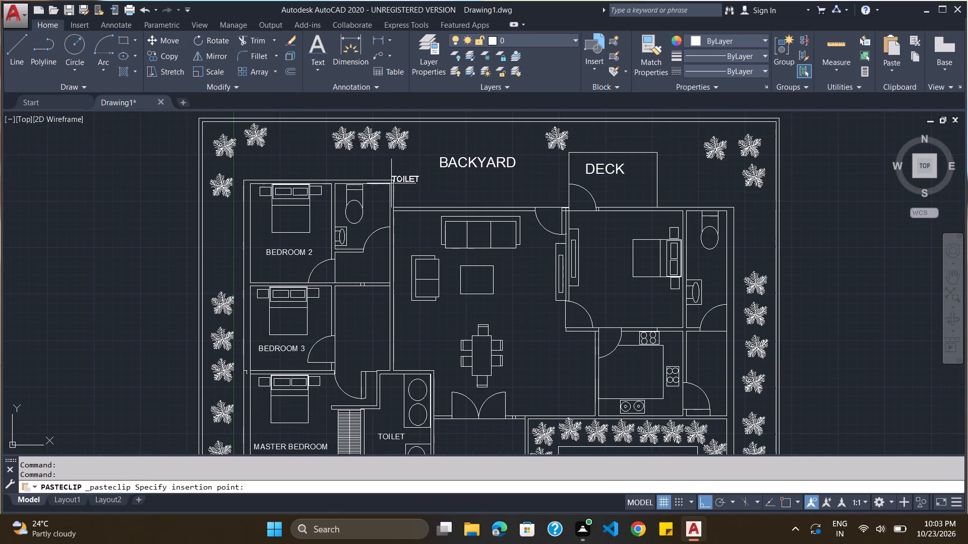
scroll(371, 226, up, 1)
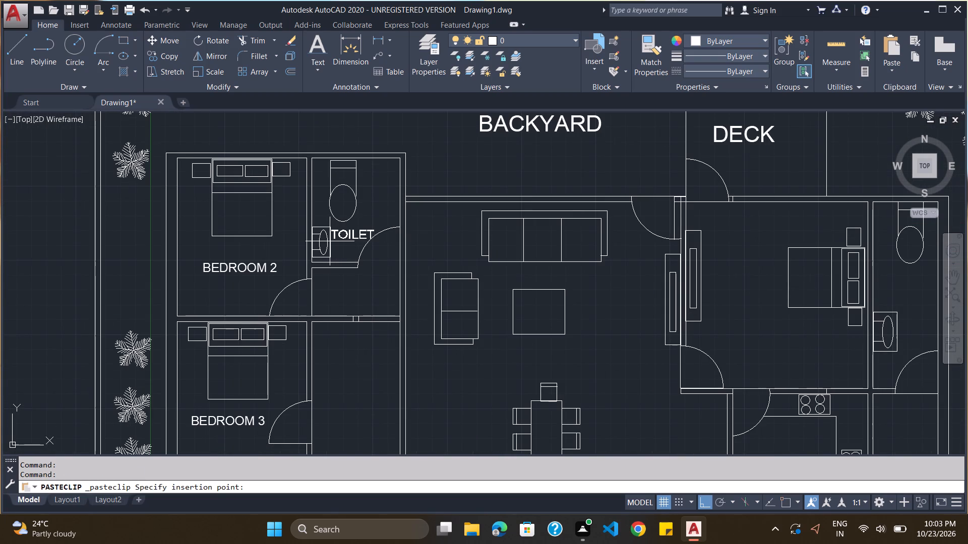
click(330, 241)
Paste a TOILET label copy between the coffee table and the dining table and change its text to LIVING ROOM.
scroll(509, 261, down, 1)
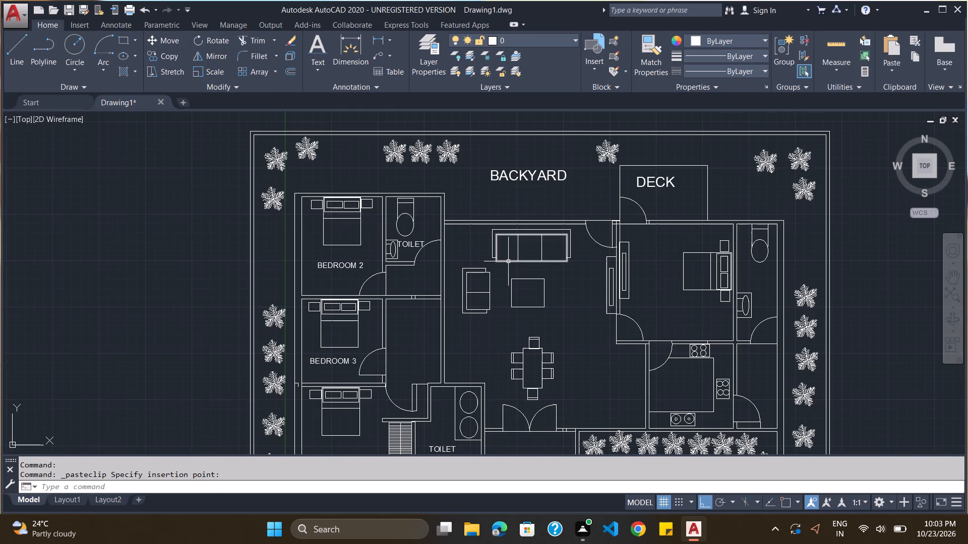
scroll(508, 261, down, 1)
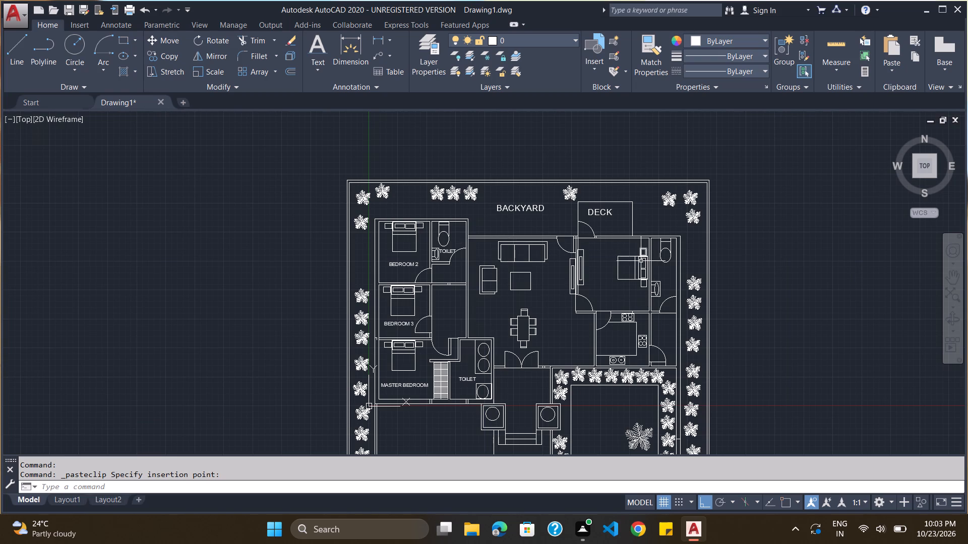
scroll(644, 282, down, 1)
scroll(652, 289, up, 2)
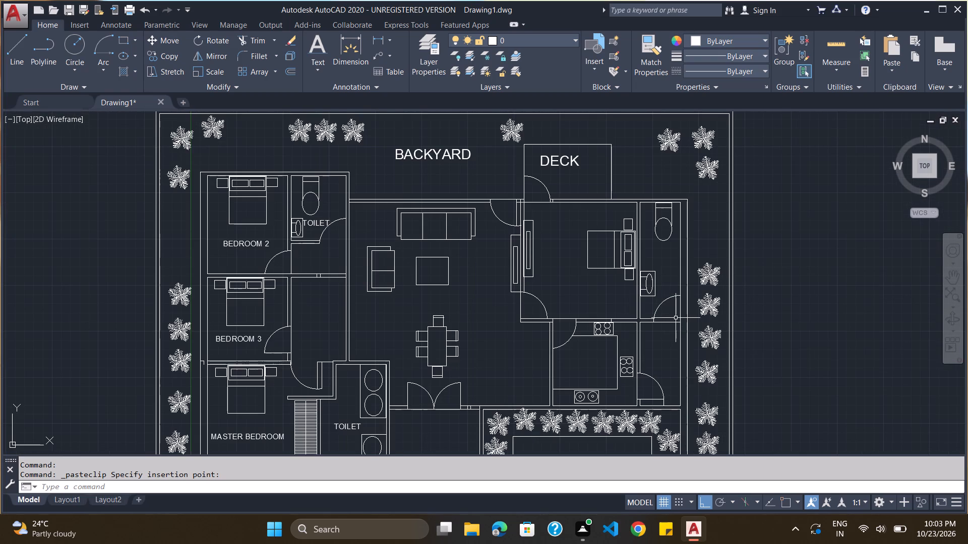
scroll(676, 318, down, 1)
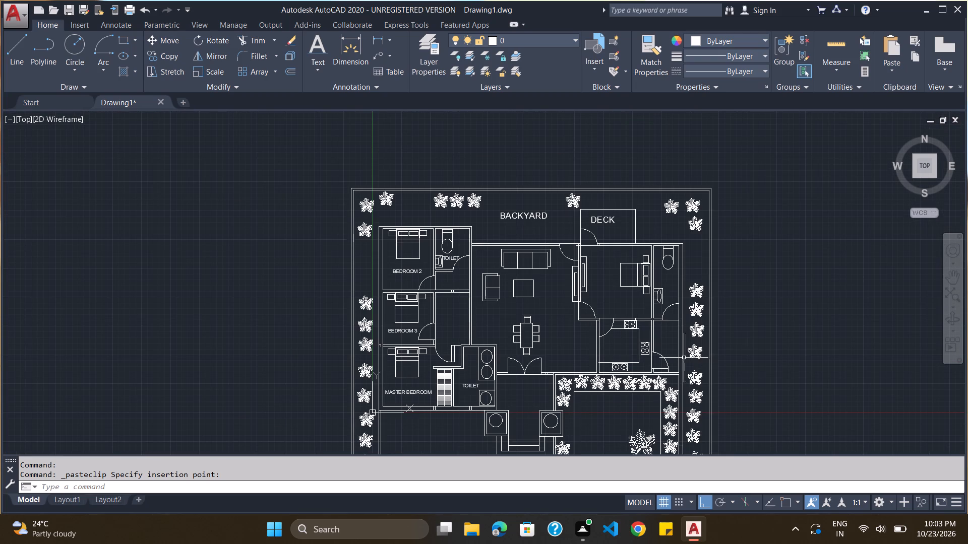
scroll(487, 321, down, 1)
scroll(489, 321, up, 3)
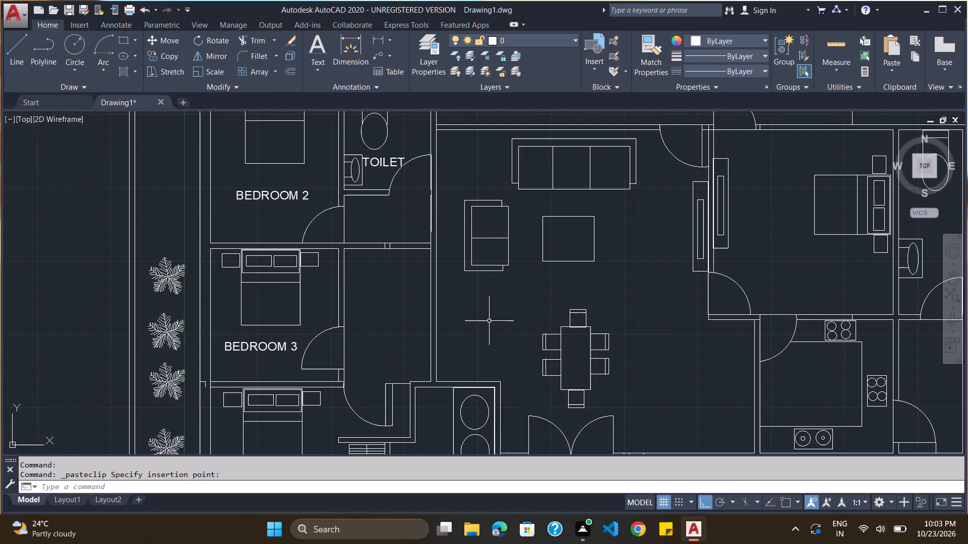
key(ctrl+v)
click(539, 296)
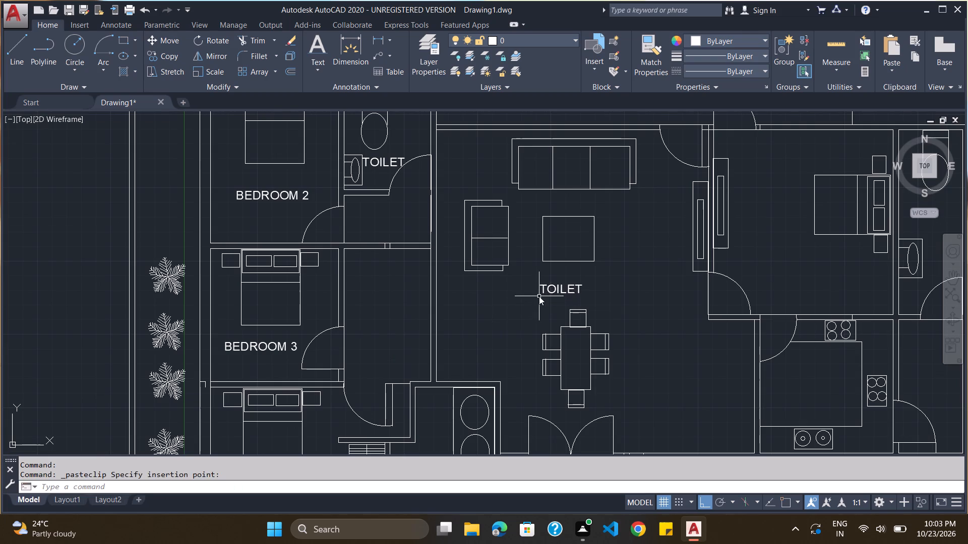
double_click(562, 288)
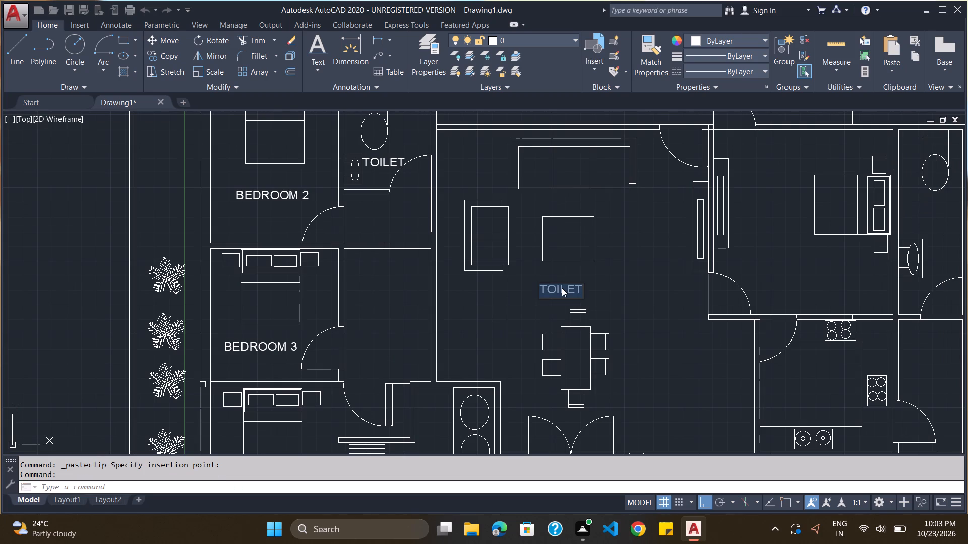
text(LI)
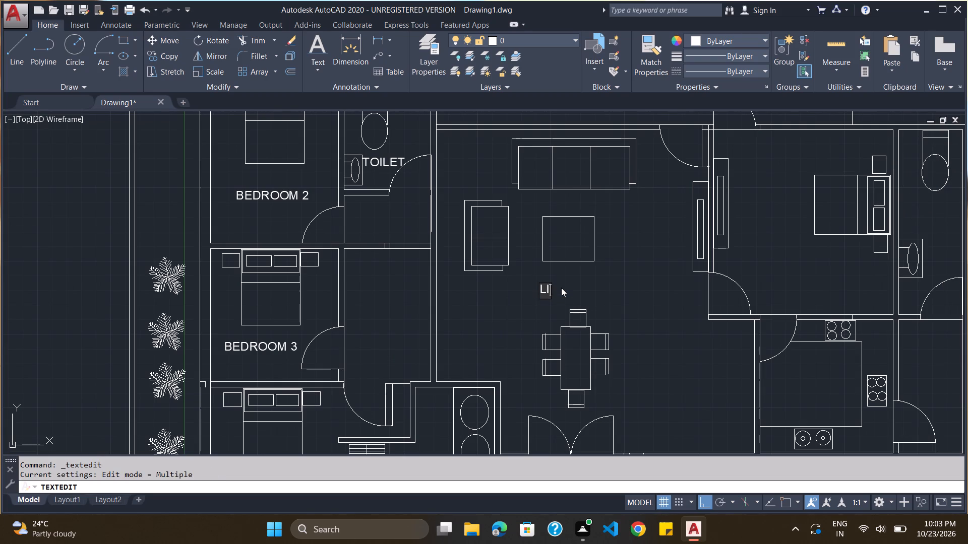
text(VING ROOM)
key(Return)
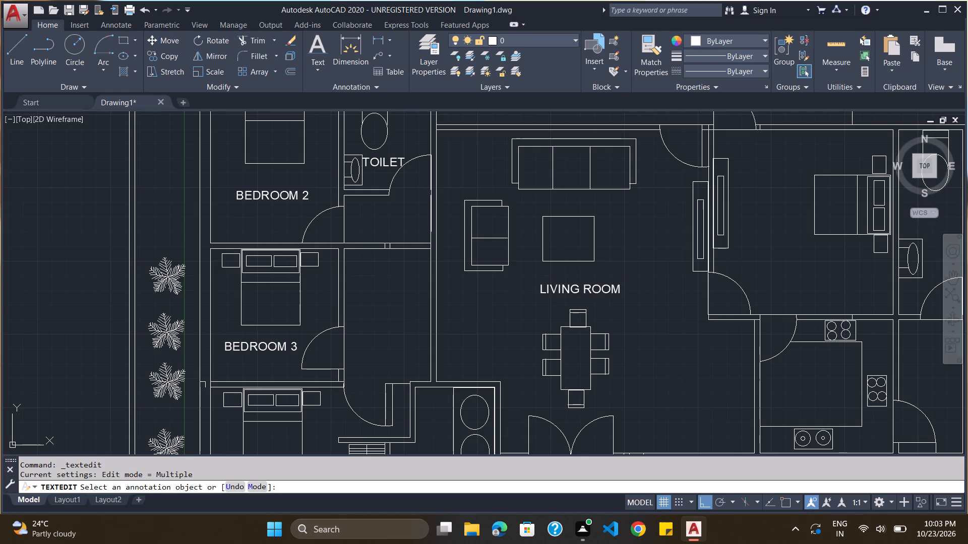
click(576, 287)
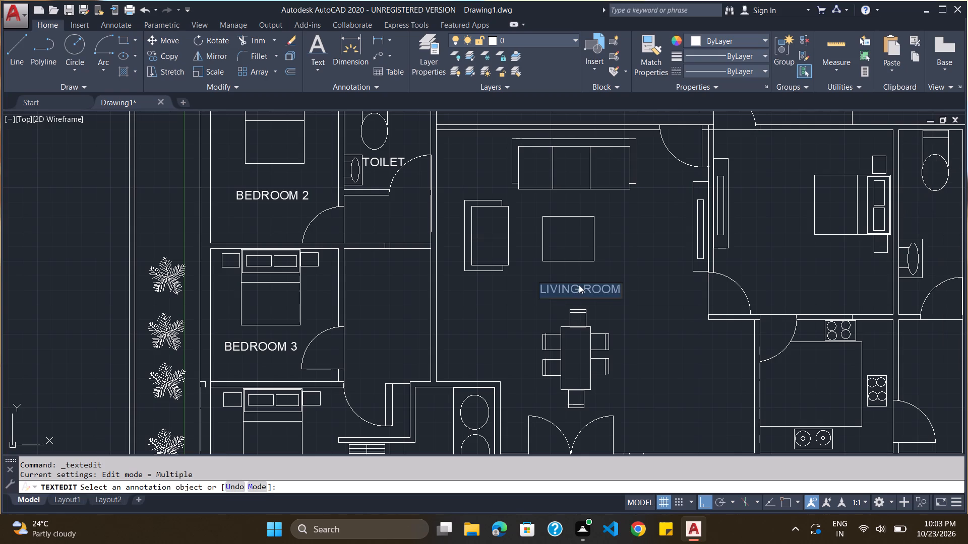
key(Escape)
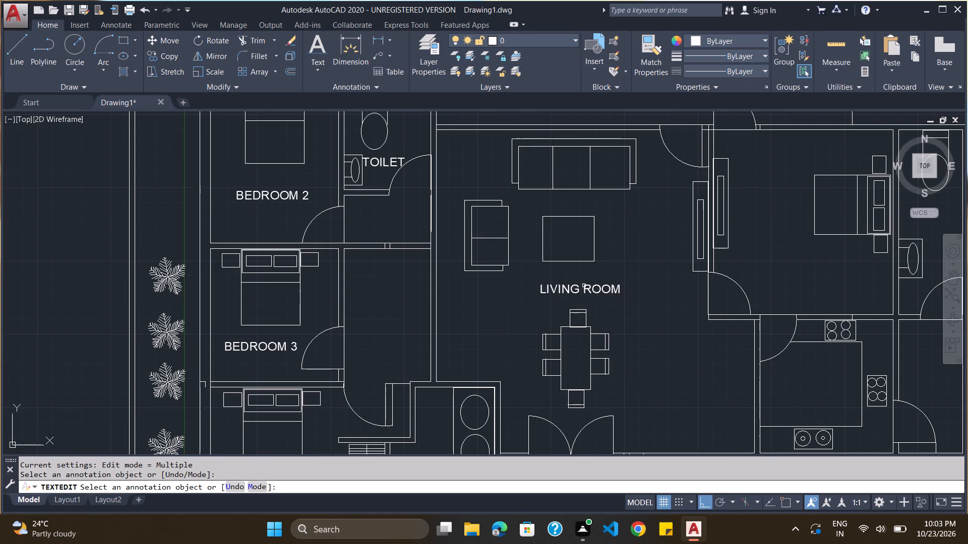
Paste another TOILET label copy east of the dining table and change its text to DINING ROOM.
key(ctrl+v)
click(642, 375)
double_click(655, 372)
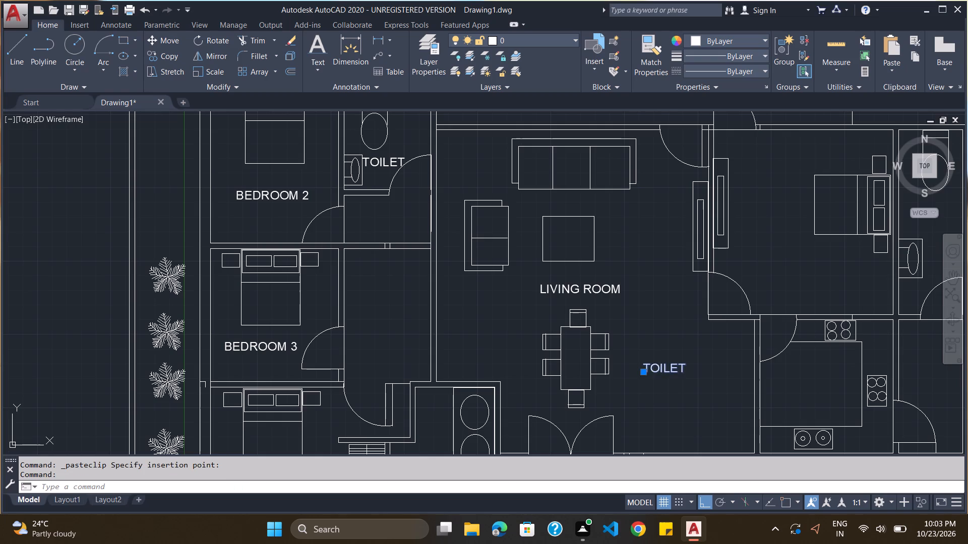
text(DINING)
key(space)
text(ROOM)
key(Return)
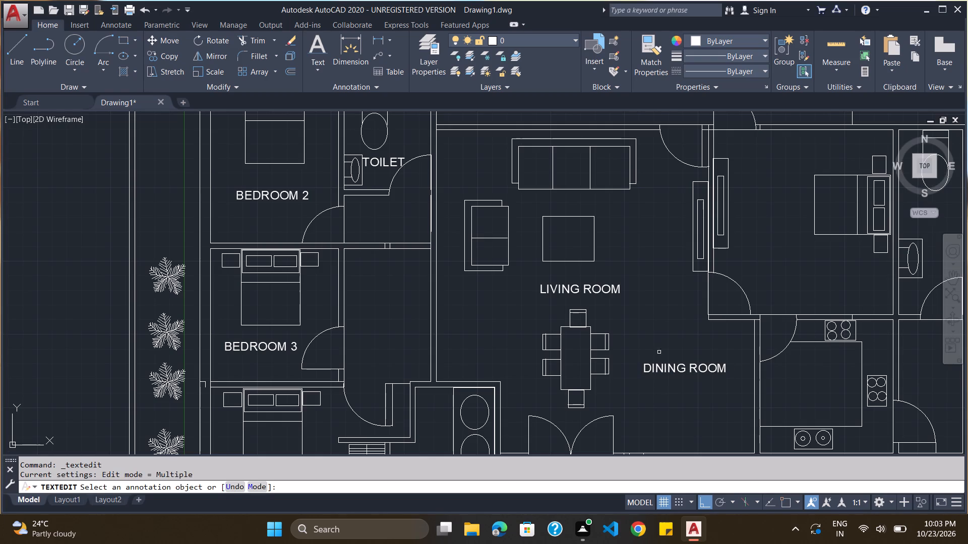
Paste a TOILET label copy into the room between the stove counters and change its text to KITCHEN.
key(ctrl+v)
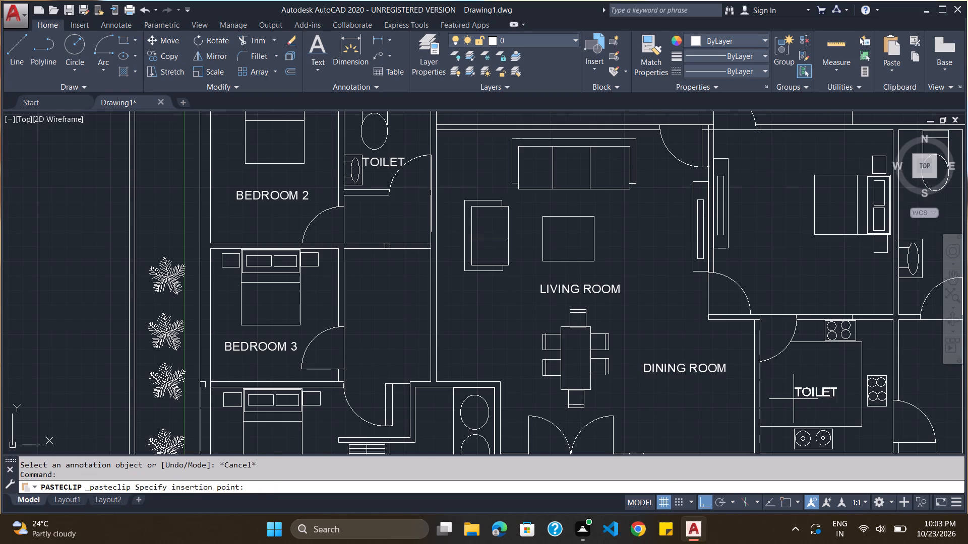
click(775, 395)
double_click(794, 388)
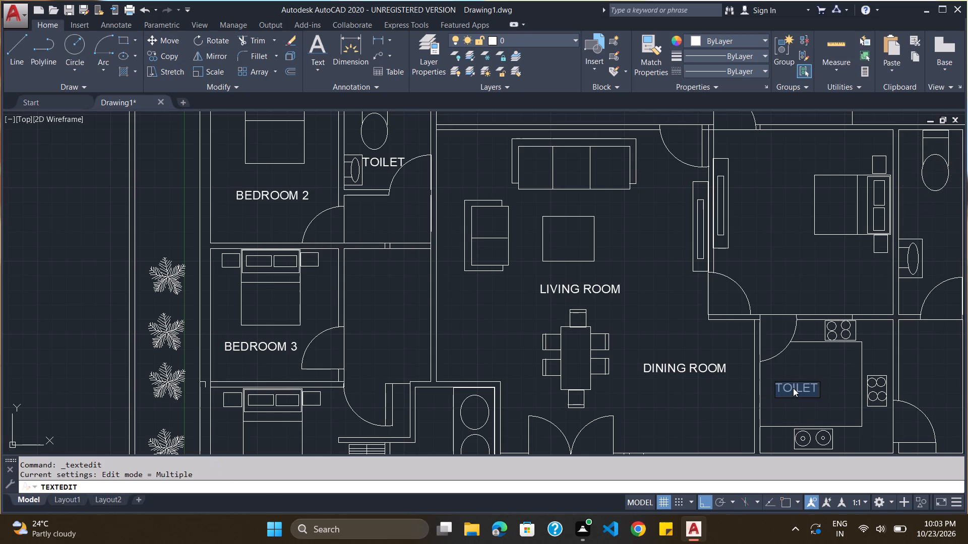
text(KITCHEN)
key(Return)
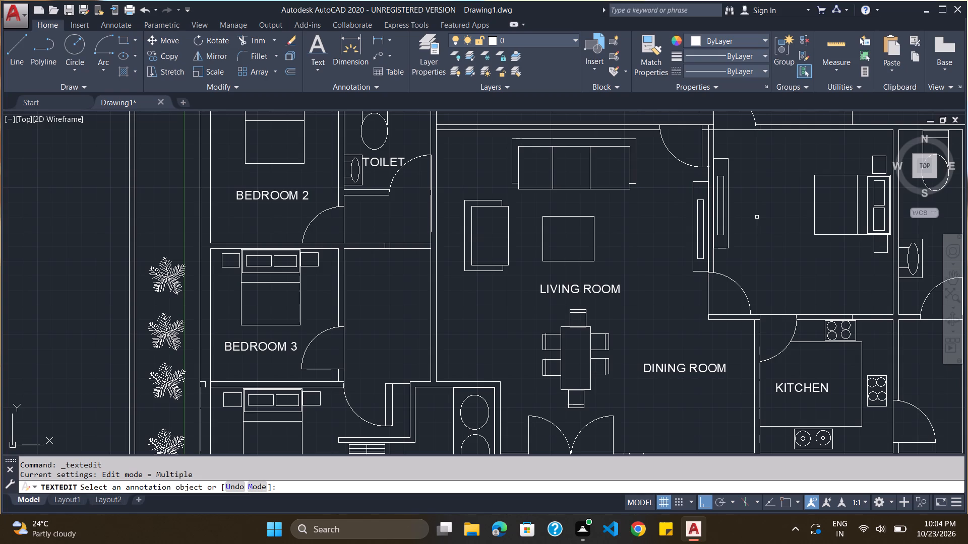
Paste a TOILET label copy below the bed in the bedroom east of the living room and change its text to MASTER BEDROOM.
key(ctrl+v)
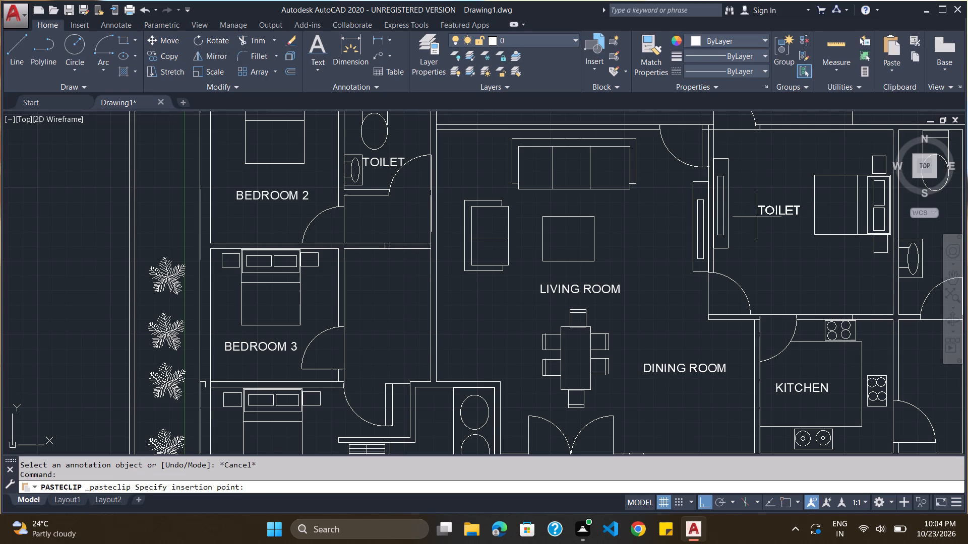
click(763, 270)
double_click(776, 264)
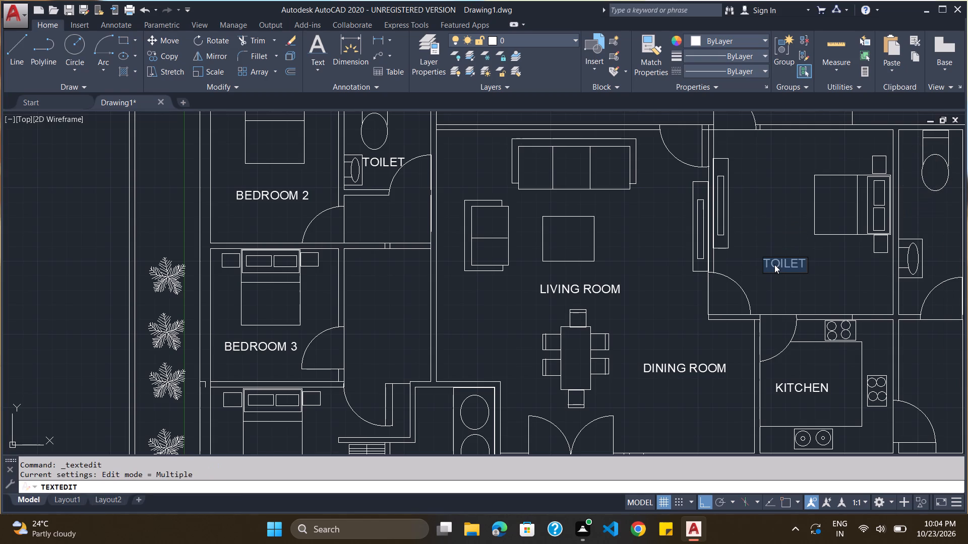
text(MASTE)
text(R)
key(space)
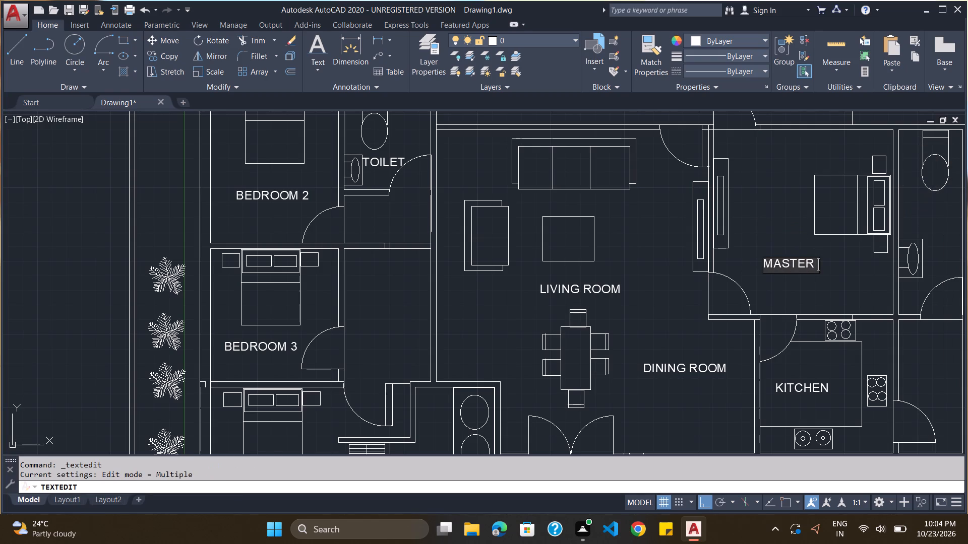
text(BEDROOM)
key(Return)
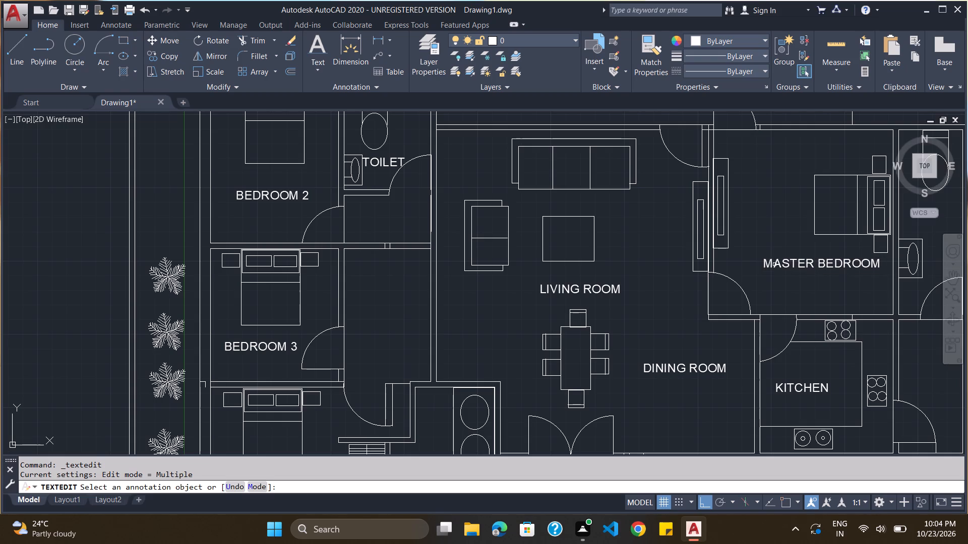
Paste a TOILET label copy into the bathroom east of the eastern MASTER BEDROOM, just above the washbasin.
scroll(782, 264, down, 1)
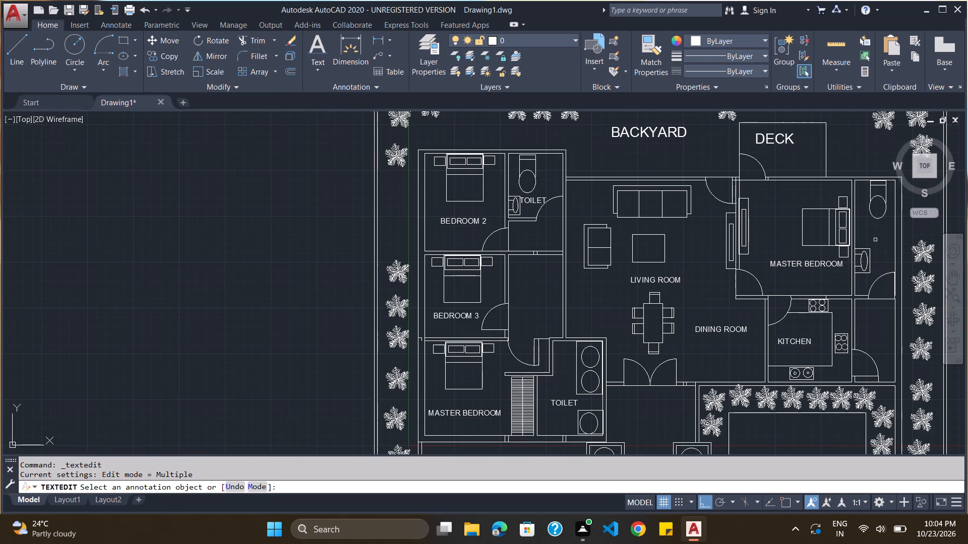
scroll(875, 239, up, 2)
key(ctrl+v)
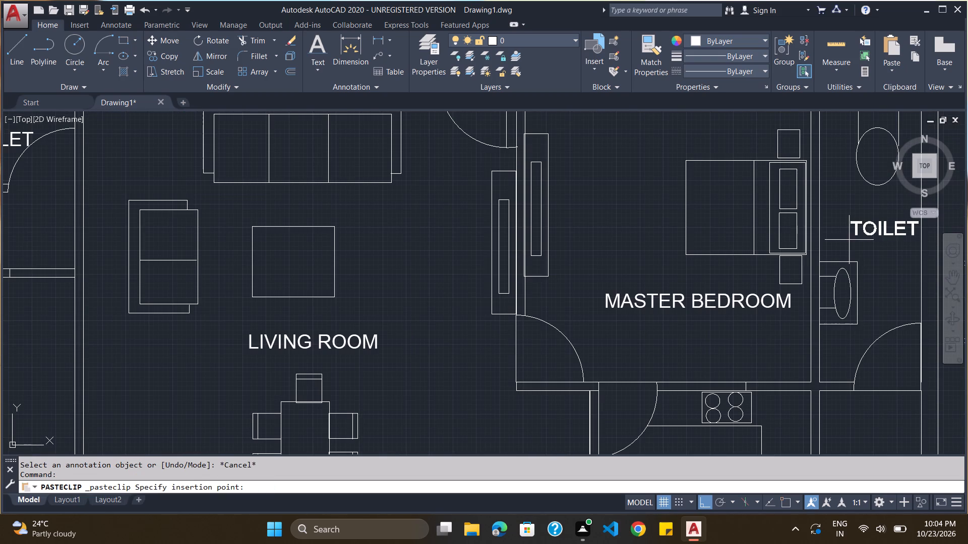
click(830, 238)
Paste a TOILET label copy into the small room east of the kitchen, change its text to UTILITY and move it slightly east.
scroll(828, 243, down, 4)
scroll(845, 312, up, 2)
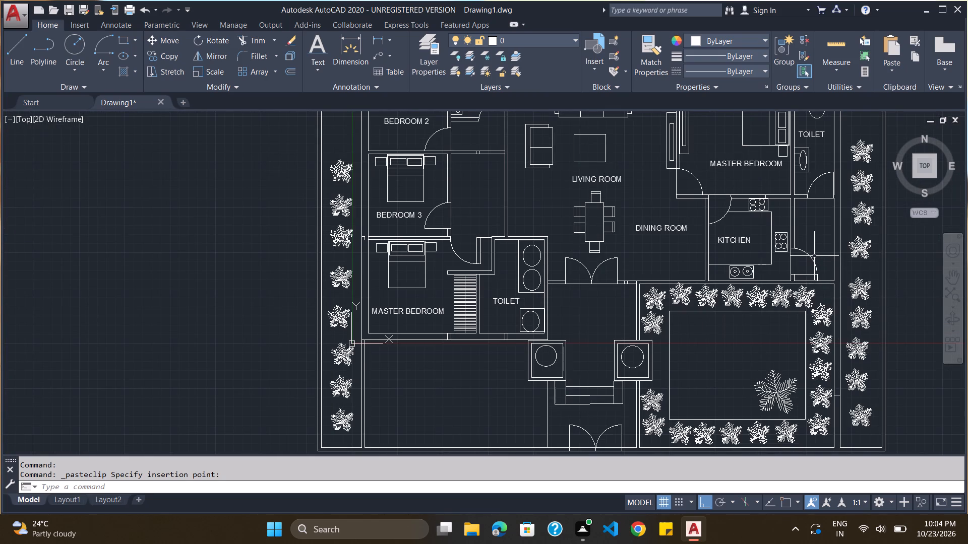
key(ctrl+v)
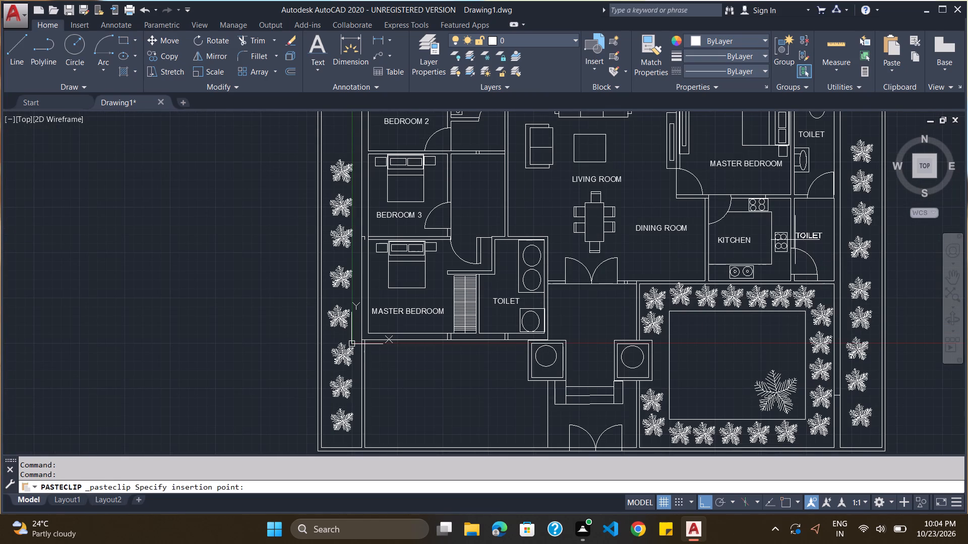
click(795, 240)
double_click(806, 237)
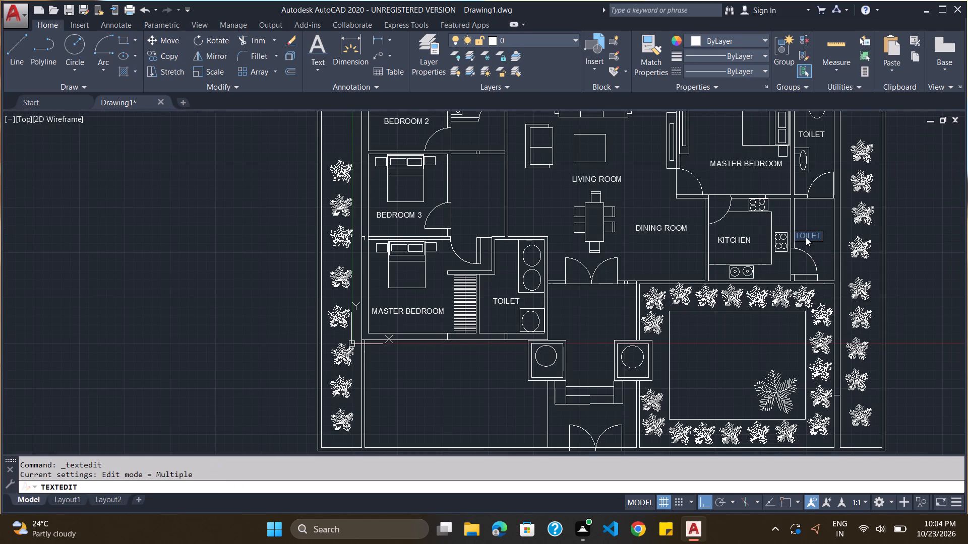
text(UTO)
key(BackSpace)
text(ILITY)
key(Return)
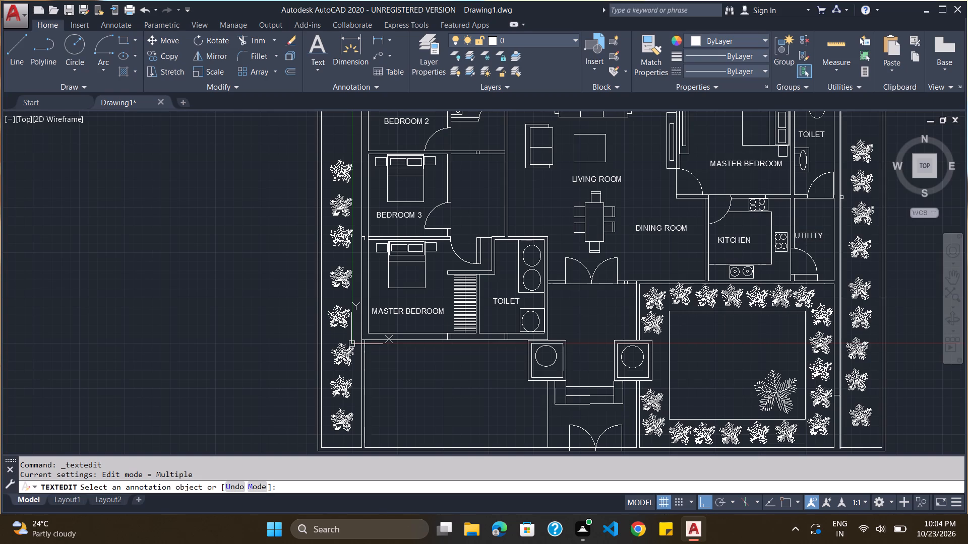
key(Escape)
click(807, 233)
drag(808, 236, 812, 236)
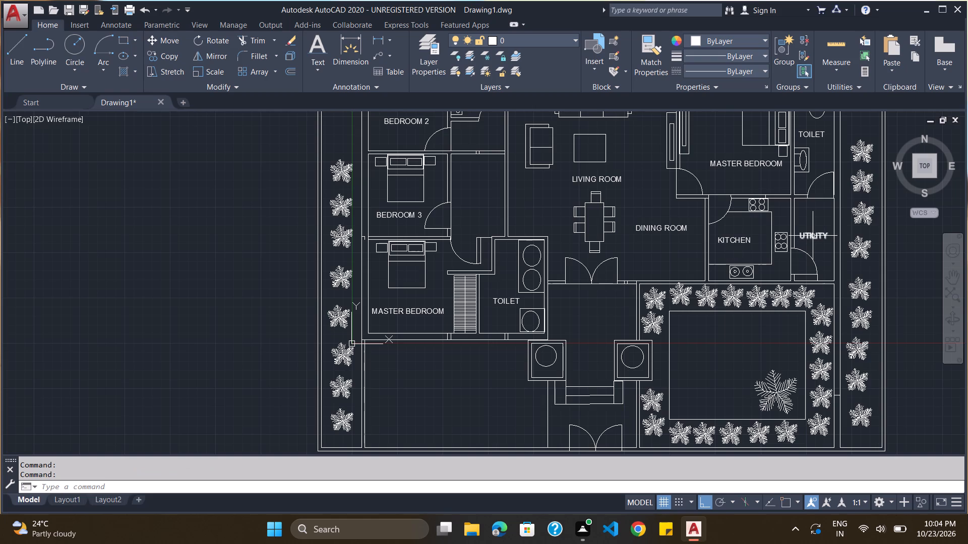
key(Escape)
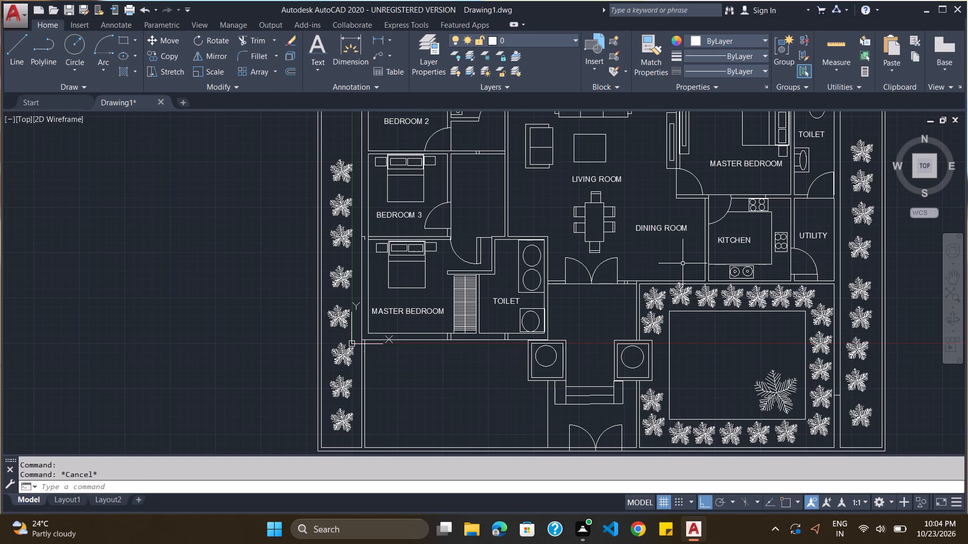
Paste a TOILET label copy inside the plant-bordered rectangle south of the kitchen and change its text to FRONT LAWN.
scroll(682, 263, down, 2)
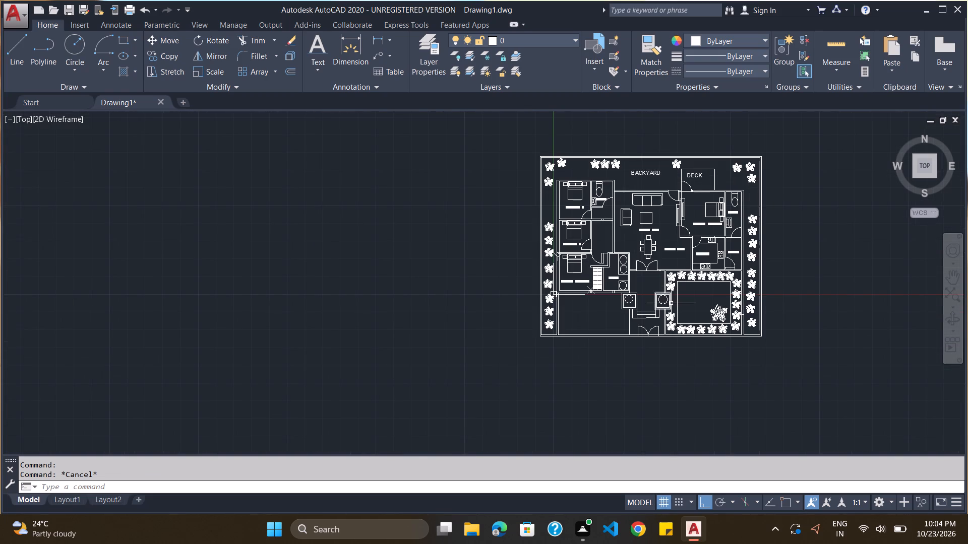
scroll(592, 354, up, 1)
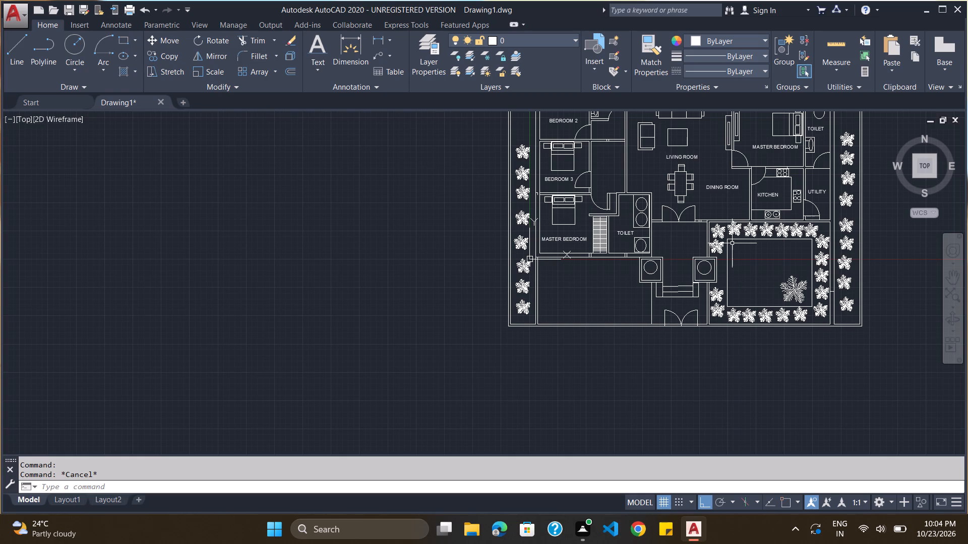
key(ctrl+v)
click(742, 269)
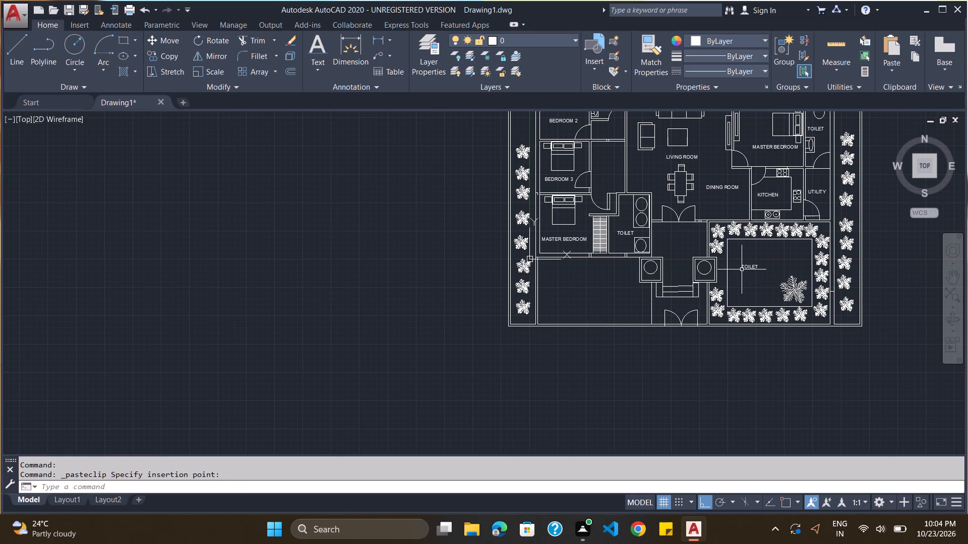
double_click(746, 268)
text(FRONT)
key(space)
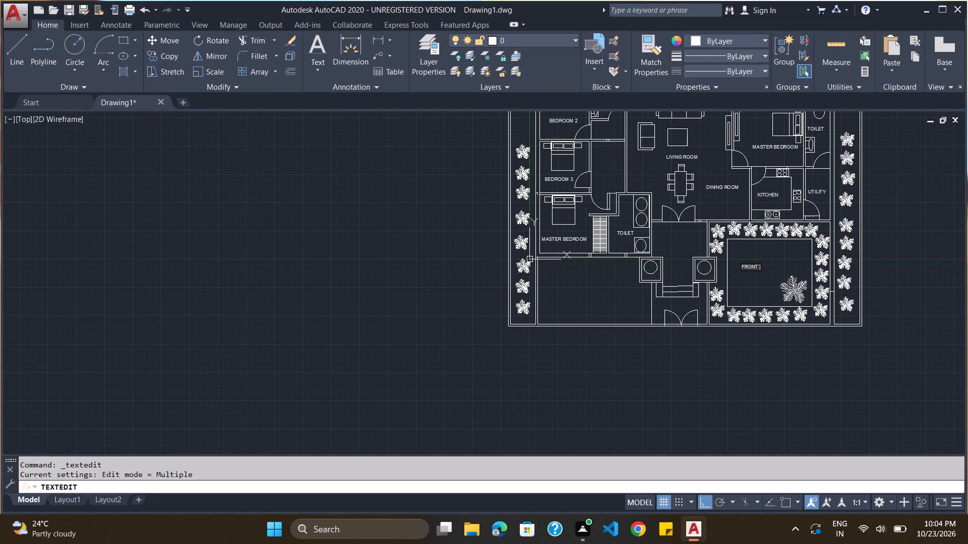
text(LAWN)
key(Return)
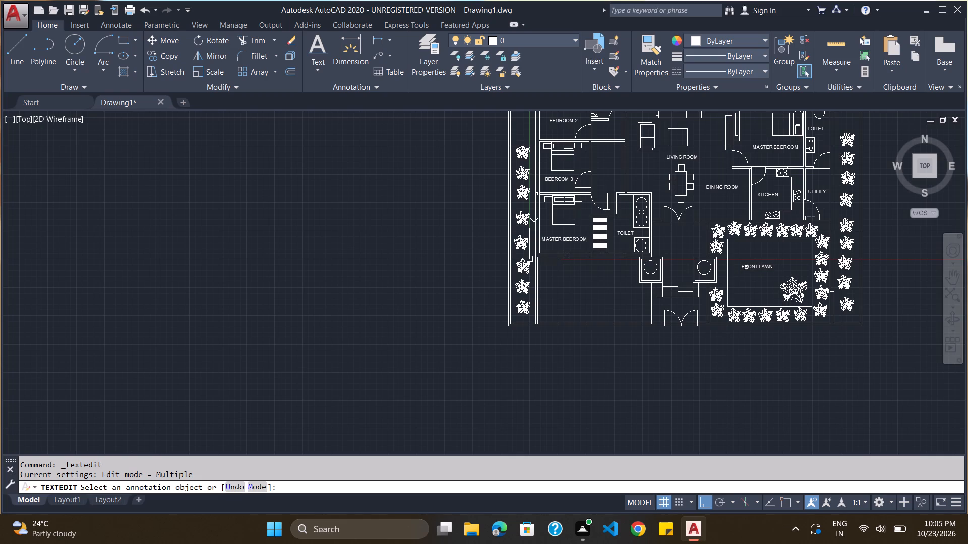
scroll(751, 252, up, 3)
key(Escape)
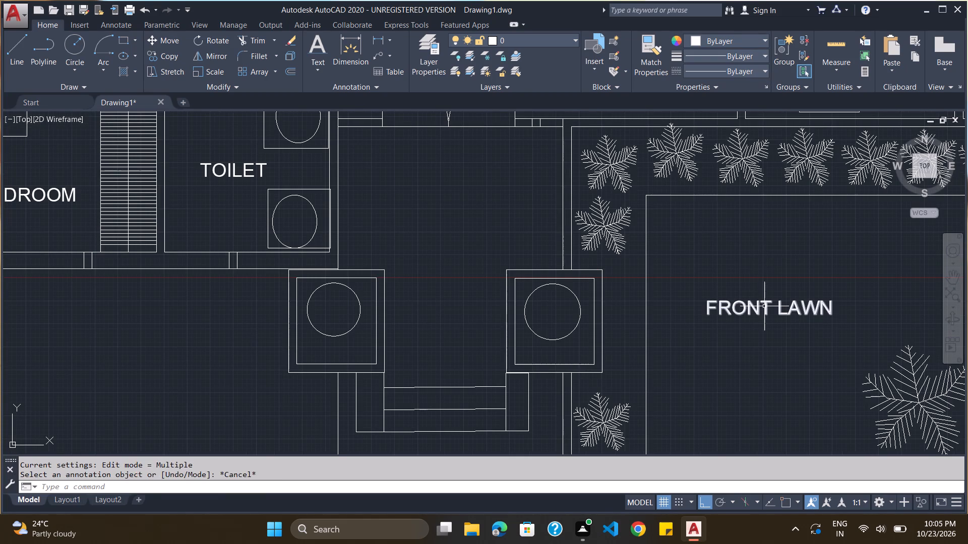
Scale the FRONT LAWN label up to about twice its size from the lower-left end of its text.
click(764, 306)
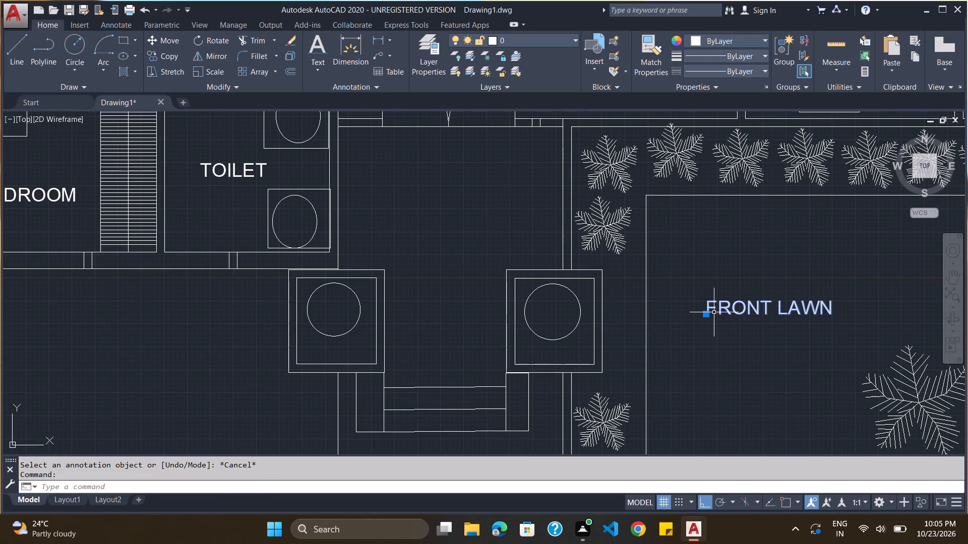
text(SC)
key(Return)
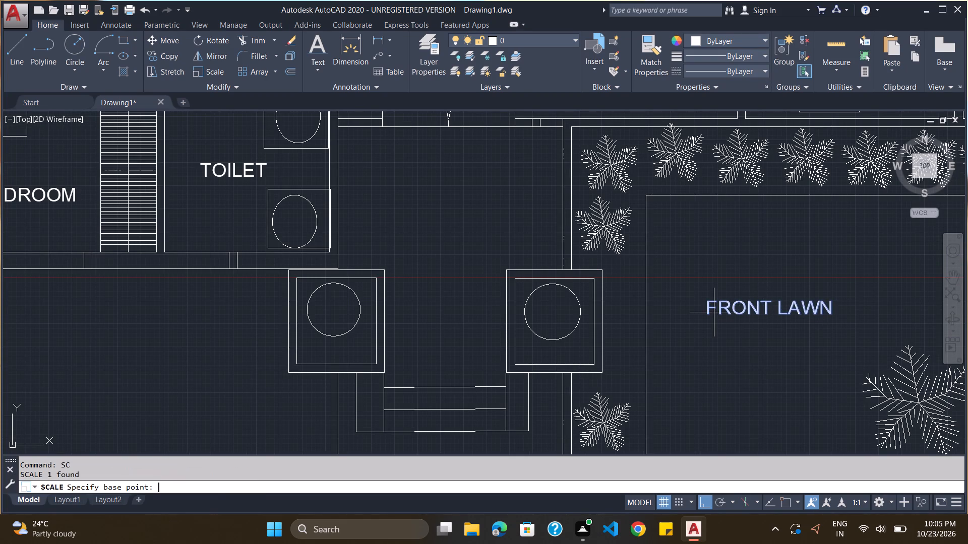
click(707, 312)
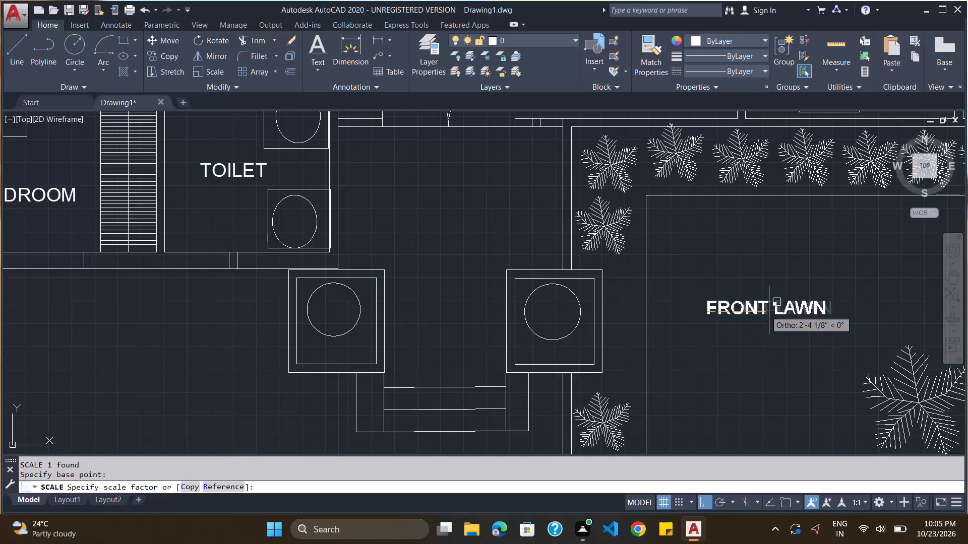
click(838, 300)
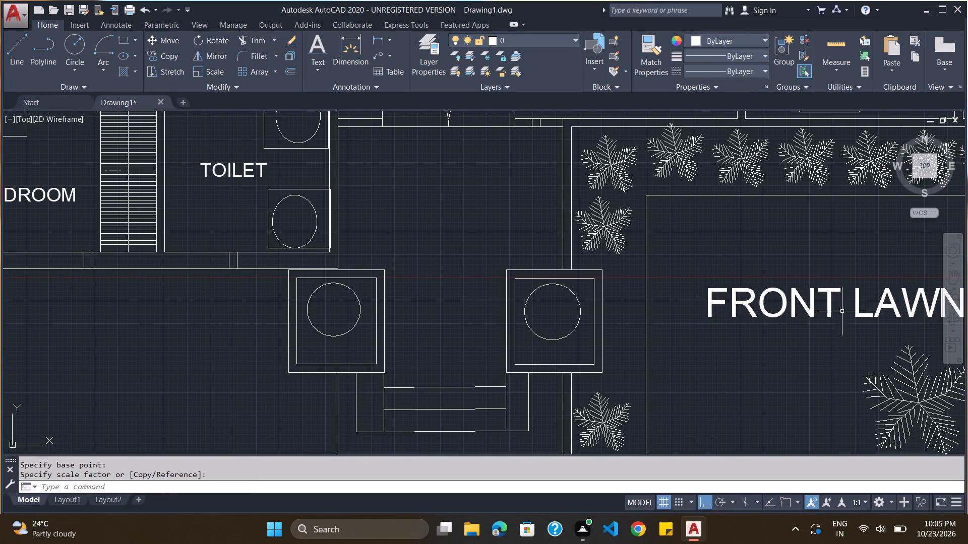
Copy the FRONT LAWN label into the empty area south of the western MASTER BEDROOM and change its text to DRIVE WAY.
scroll(842, 315, down, 3)
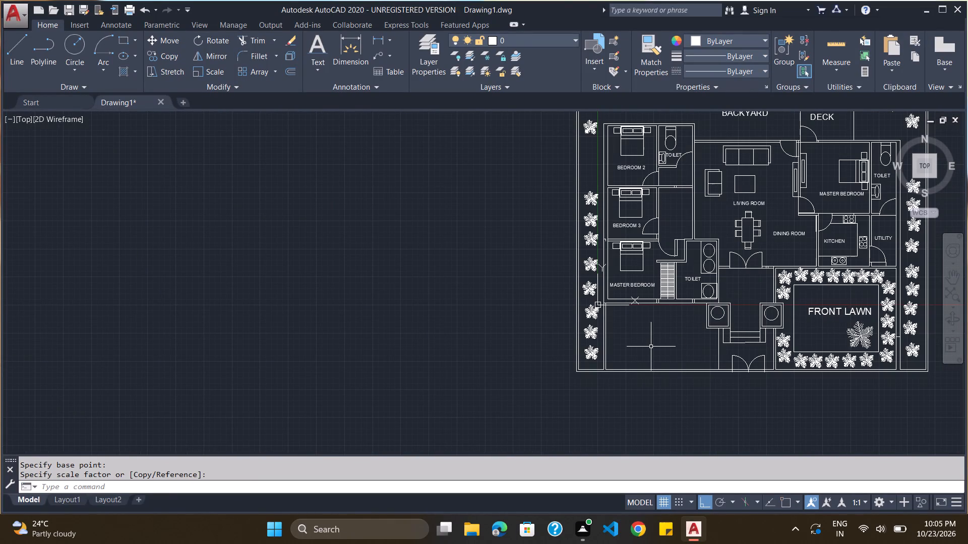
click(844, 313)
key(ctrl+c)
key(ctrl+v)
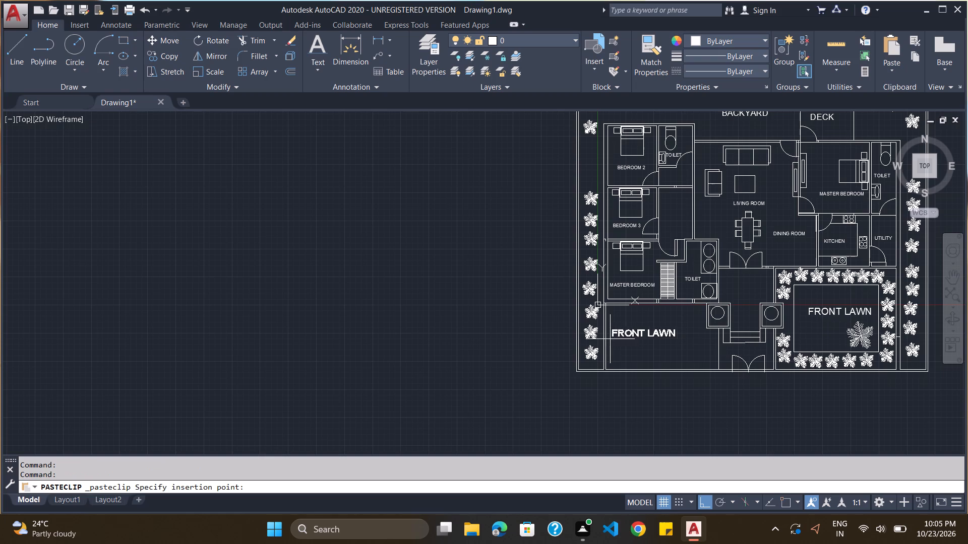
click(624, 344)
double_click(643, 342)
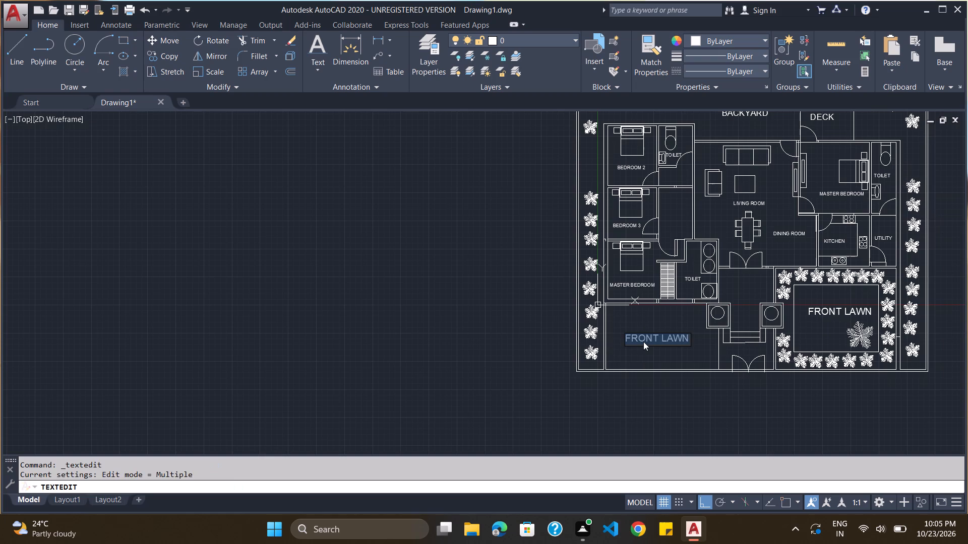
text(DRIVE)
key(space)
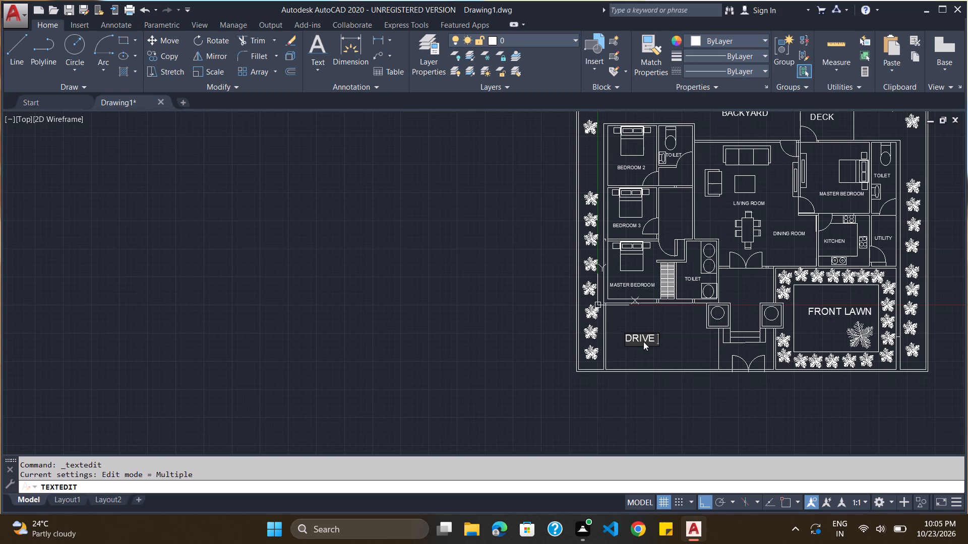
text(WAY)
key(Return)
Draw a 9" horizontal line in the empty area west of the floor plan.
scroll(673, 234, down, 1)
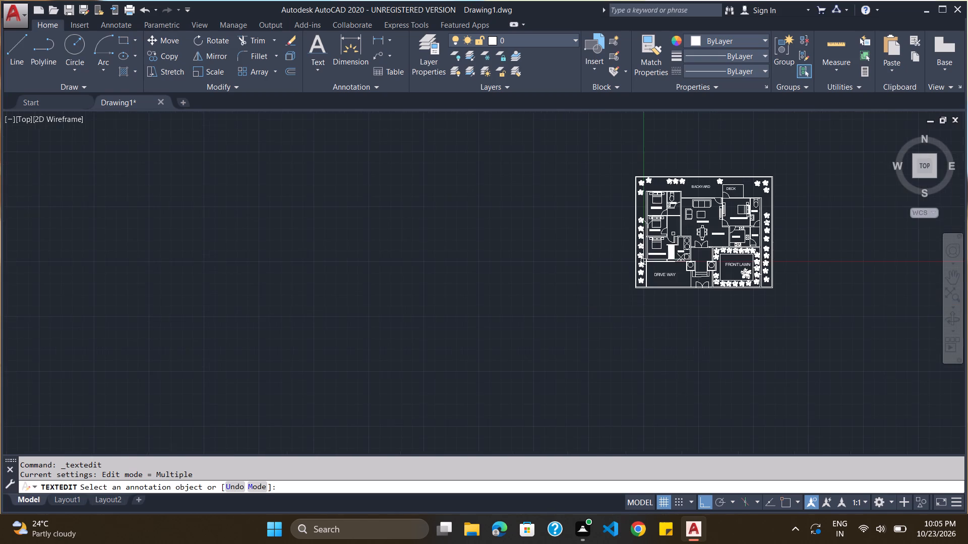
scroll(673, 234, down, 1)
scroll(673, 230, up, 2)
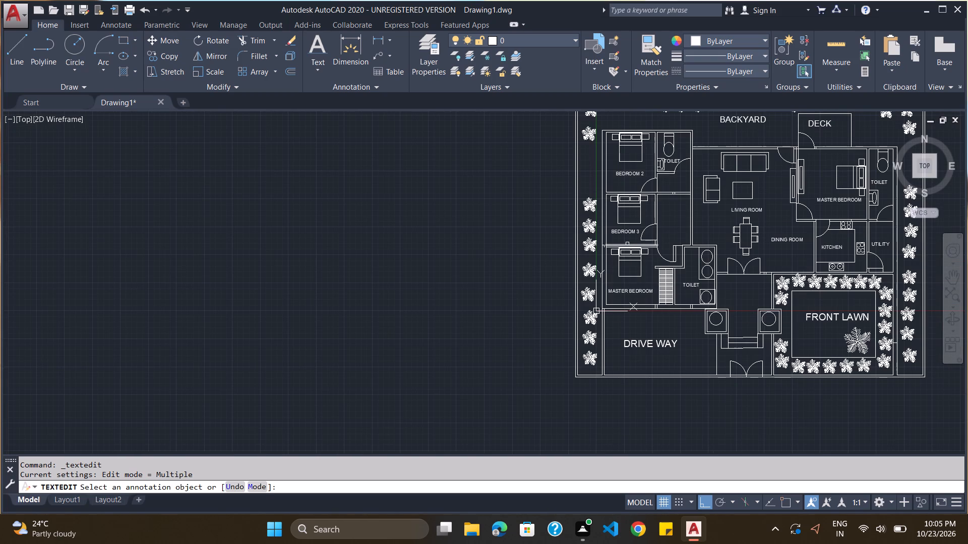
scroll(616, 272, up, 1)
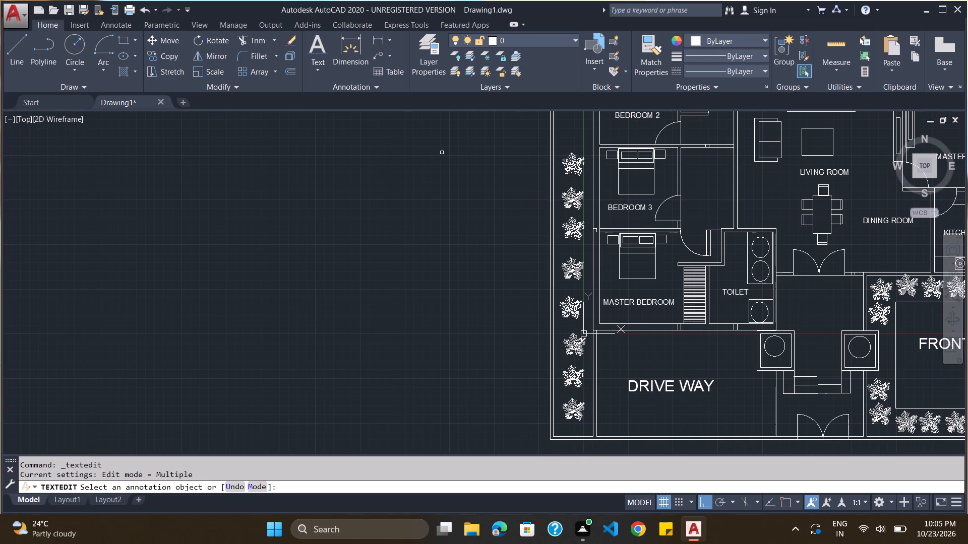
click(25, 51)
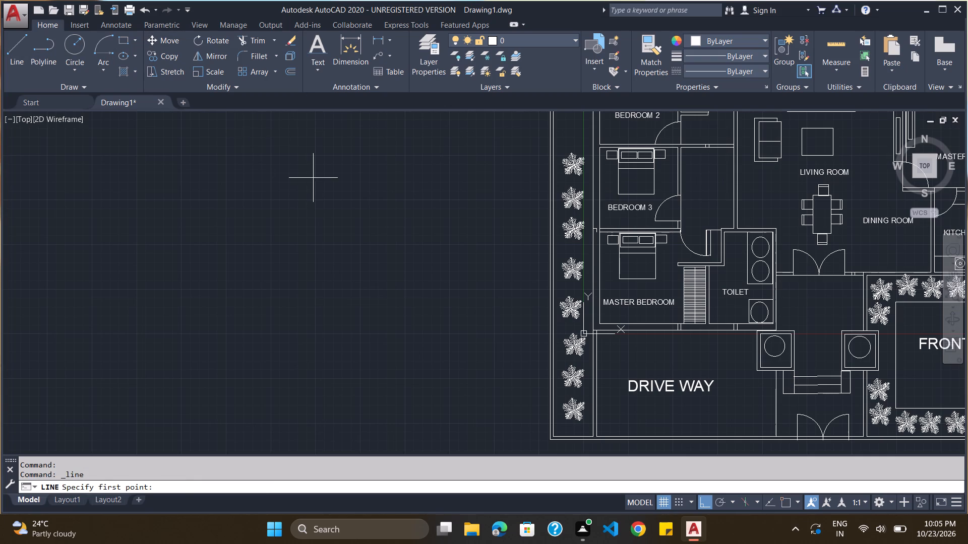
click(318, 180)
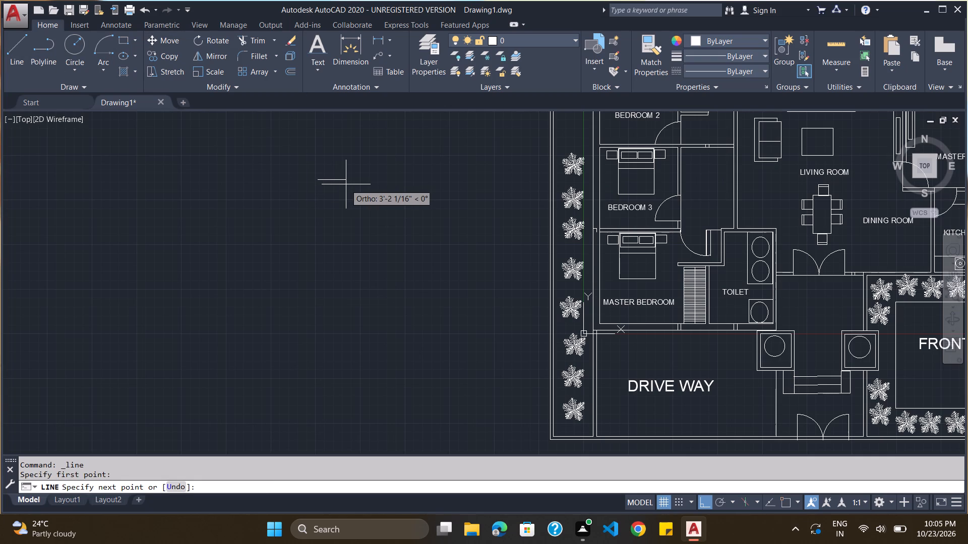
key(9)
key(shift+quotedbl)
key(Return)
key(Escape)
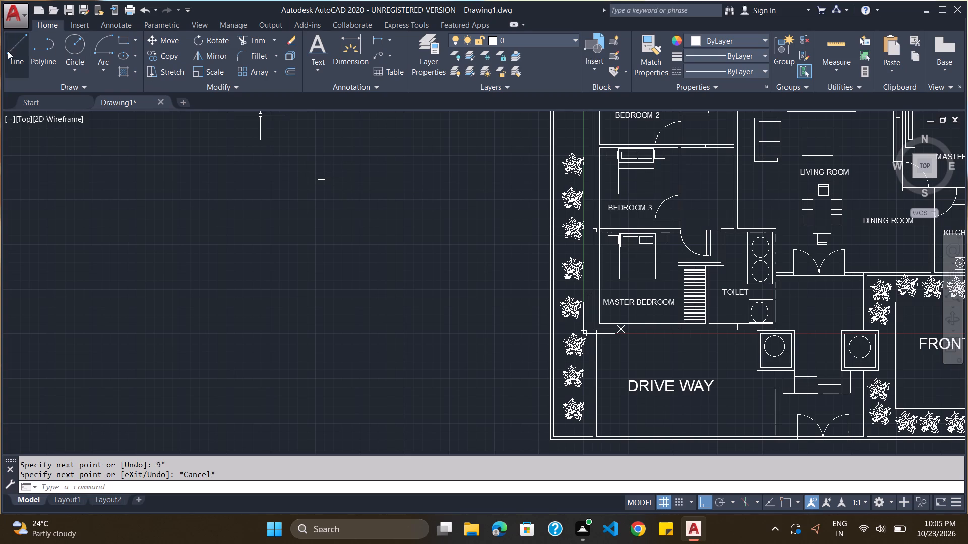
Turn object snap on and draw a 5' vertical line downward from the midpoint of the 9" line.
click(9, 51)
scroll(263, 171, up, 3)
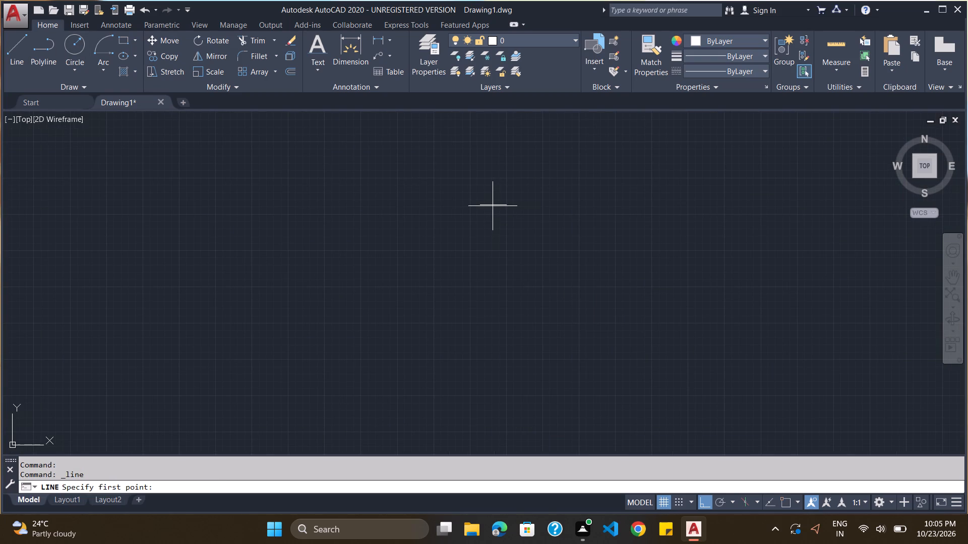
click(788, 503)
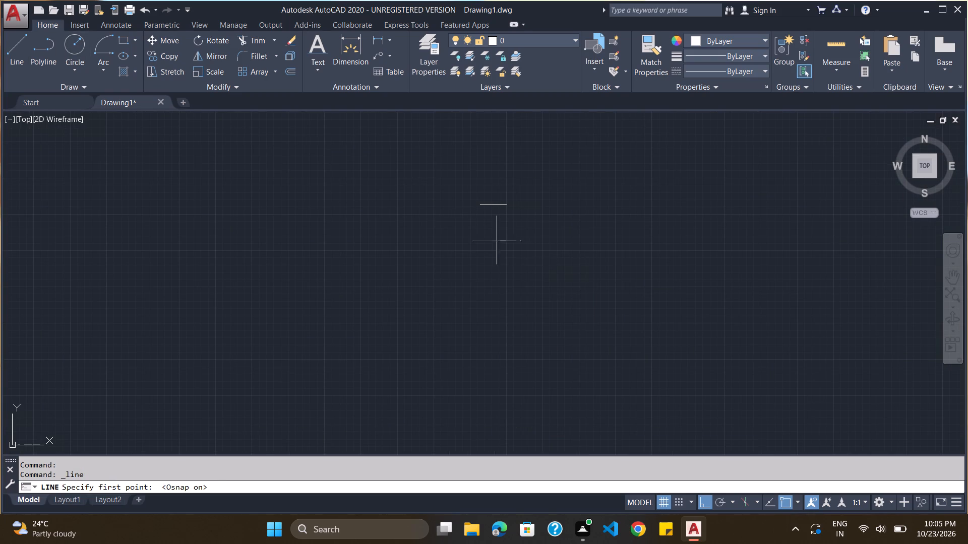
click(491, 206)
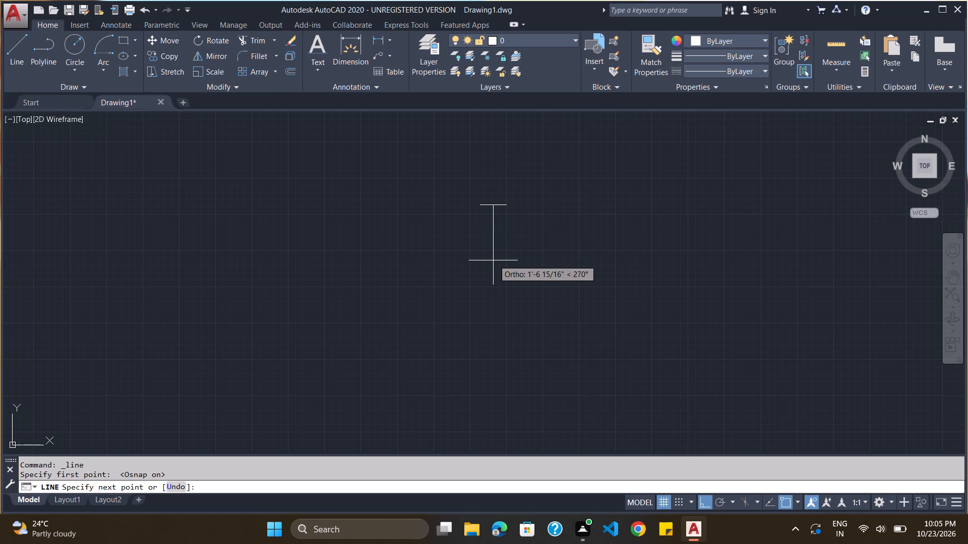
key(5)
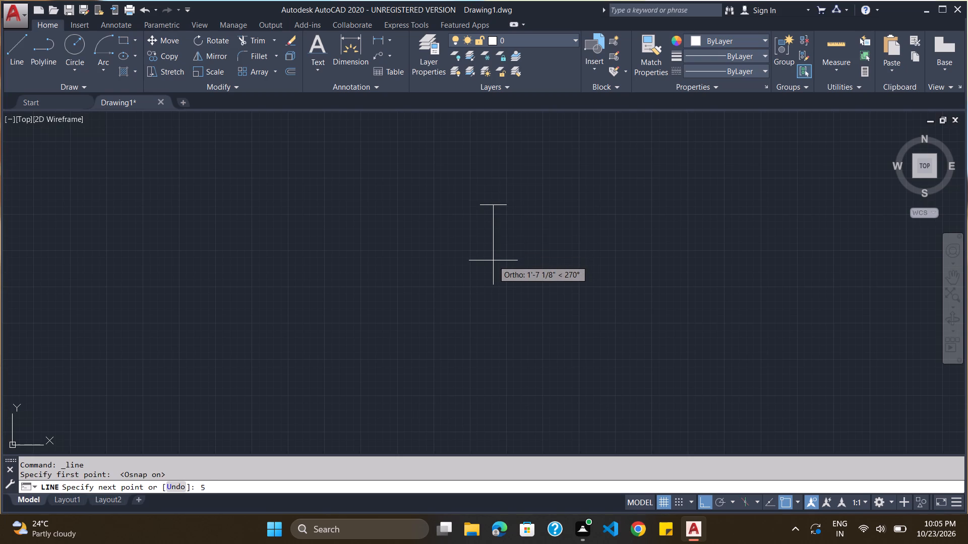
key(apostrophe)
key(Return)
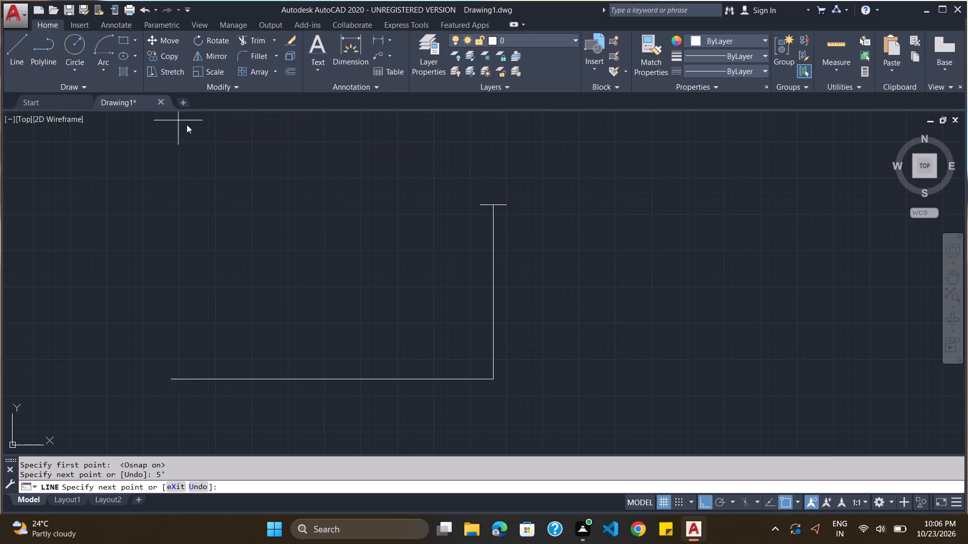
key(Escape)
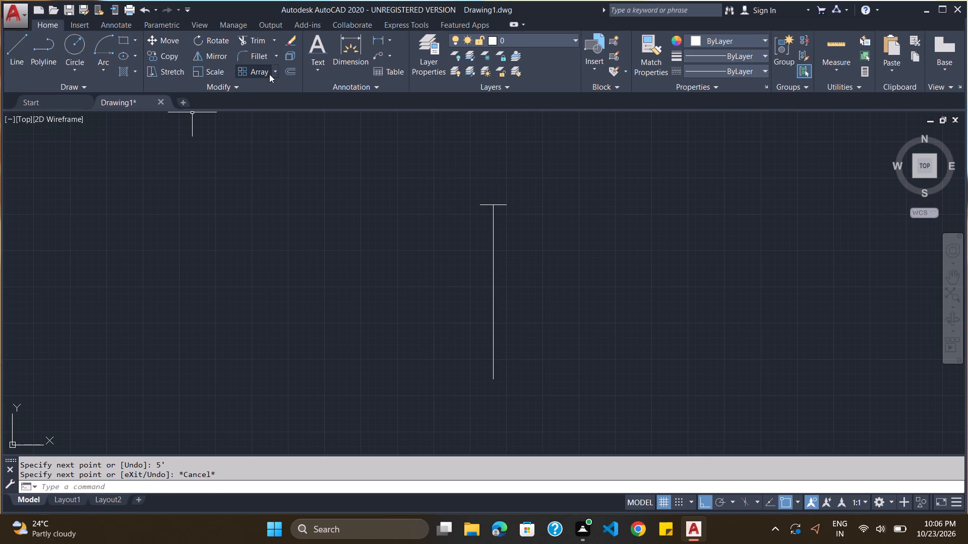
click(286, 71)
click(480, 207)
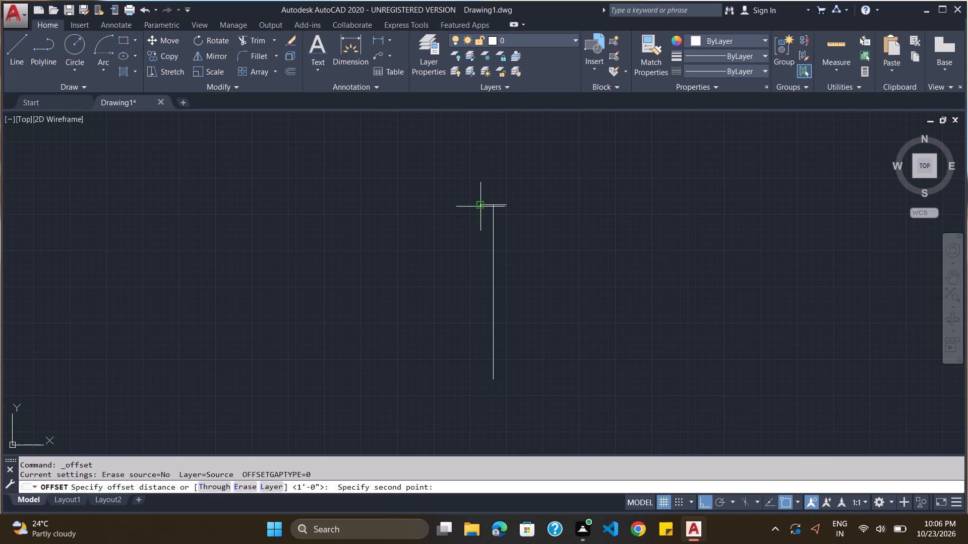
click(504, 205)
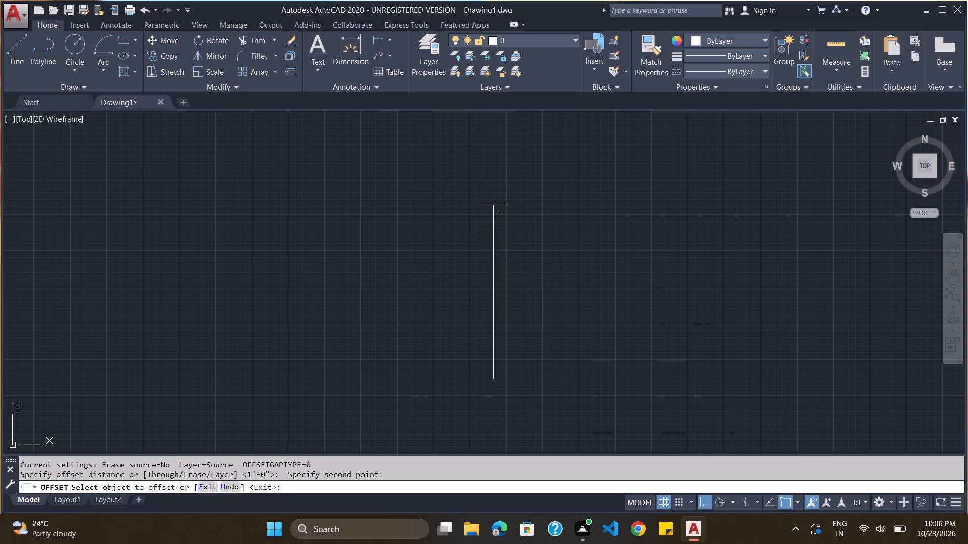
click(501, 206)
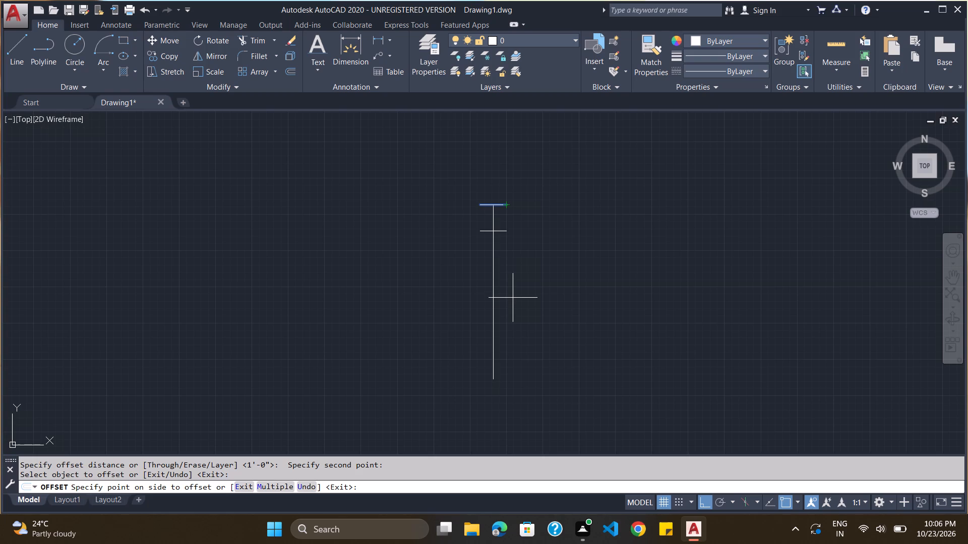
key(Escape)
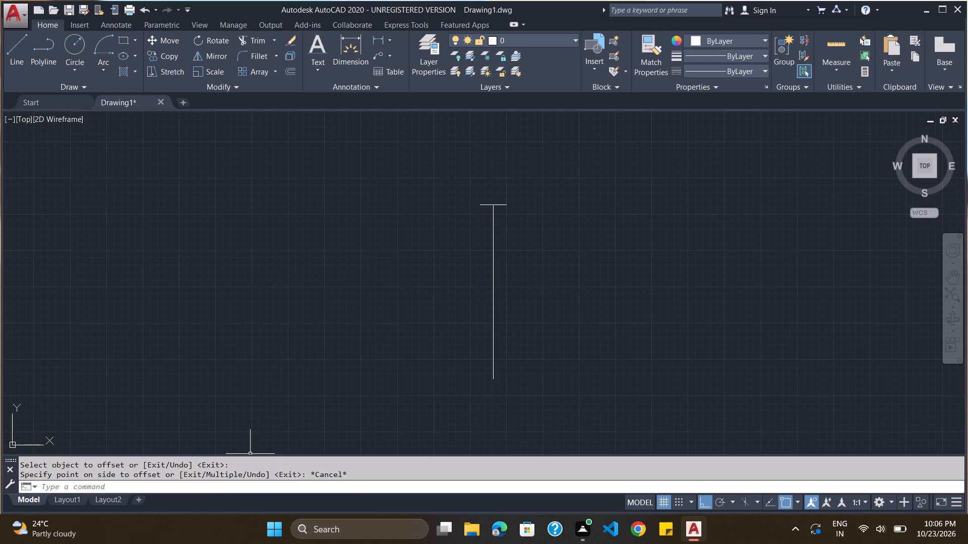
Offset the 9" horizontal line 5' downward to close the lower end of the vertical line as a window symbol.
key(o)
key(Return)
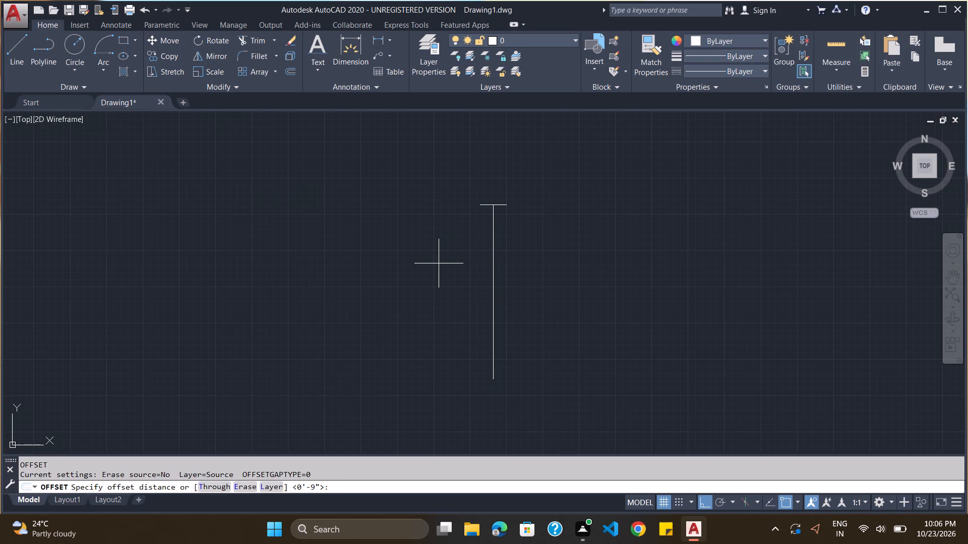
text(5')
key(Return)
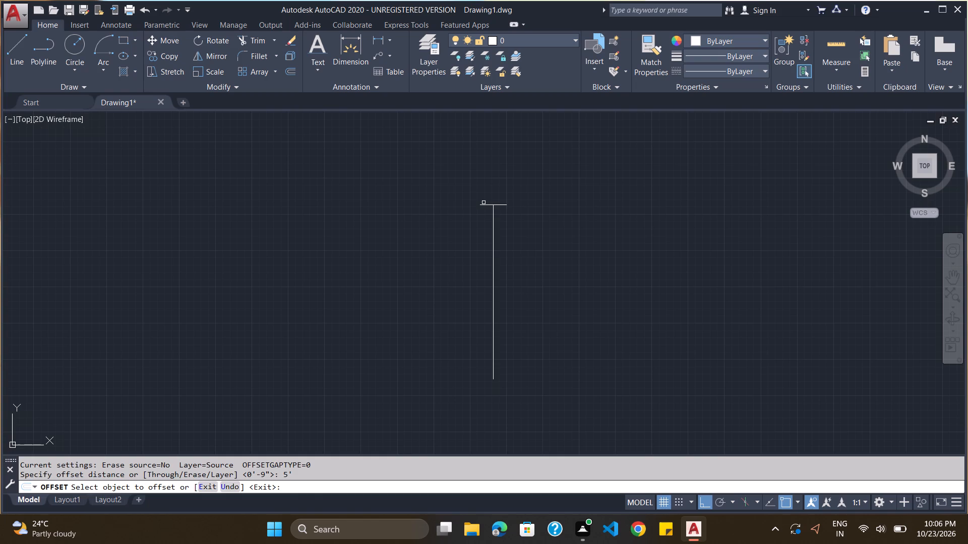
click(483, 202)
click(484, 205)
click(516, 307)
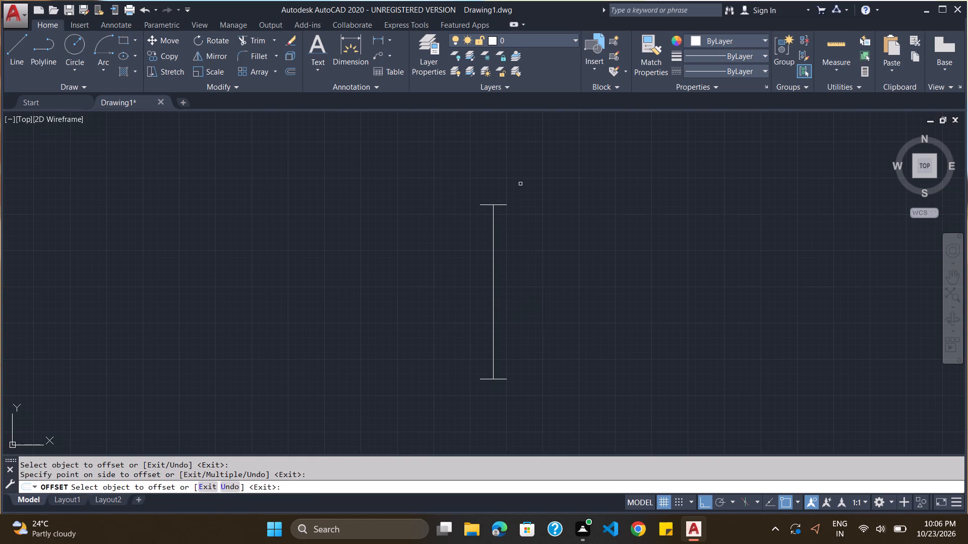
key(Escape)
Copy the three-line window symbol and, with object snap off, paste it into the west wall of the western MASTER BEDROOM.
drag(521, 165, 534, 419)
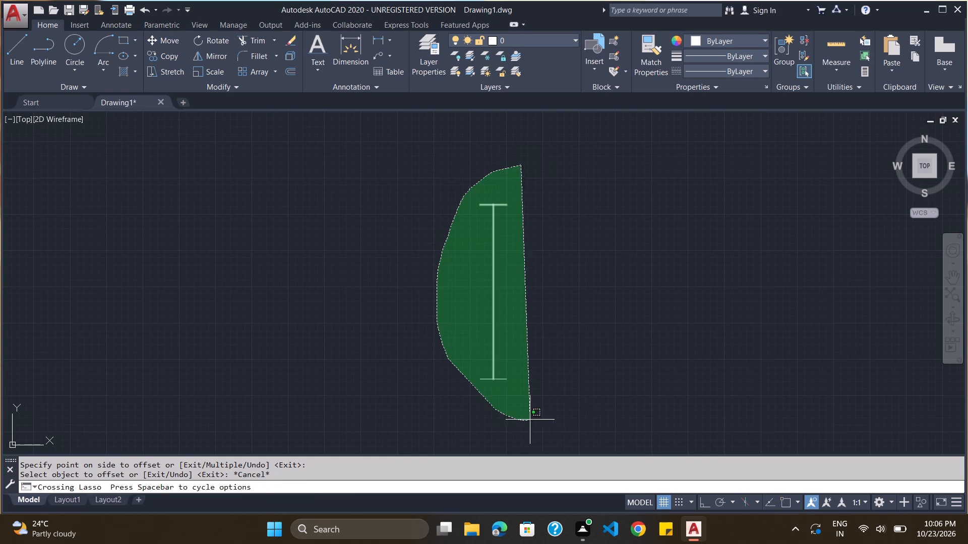
drag(534, 419, 481, 172)
key(ctrl+c)
scroll(411, 181, down, 4)
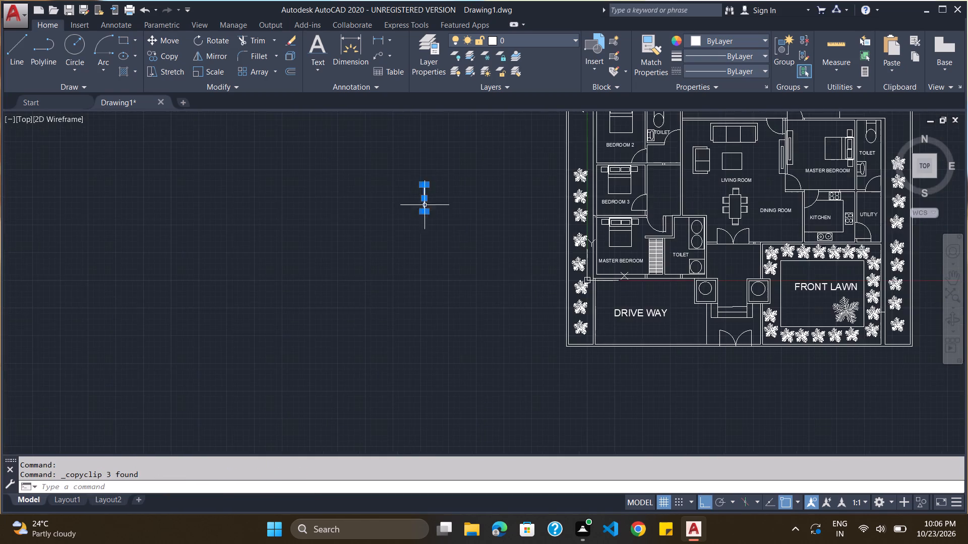
scroll(585, 269, up, 2)
scroll(585, 269, down, 2)
scroll(603, 210, up, 2)
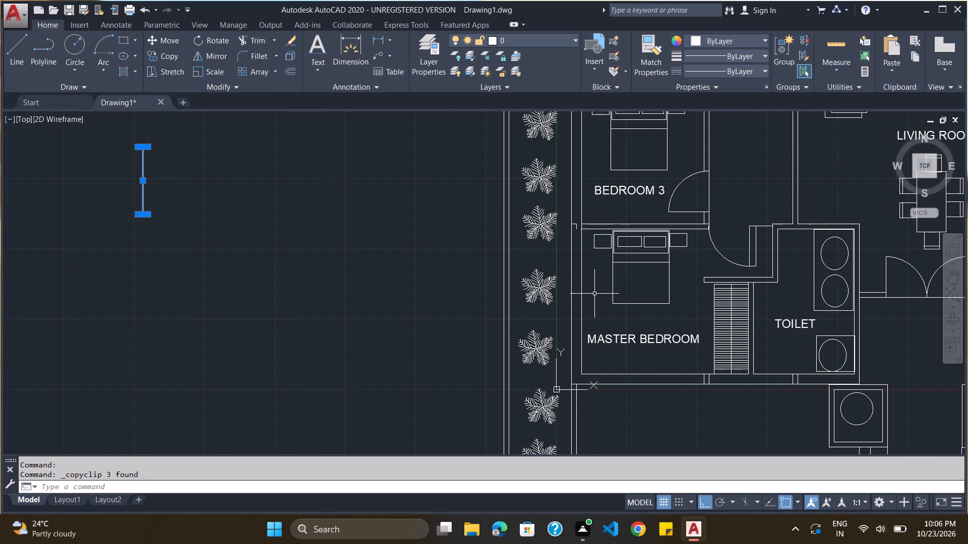
key(ctrl+v)
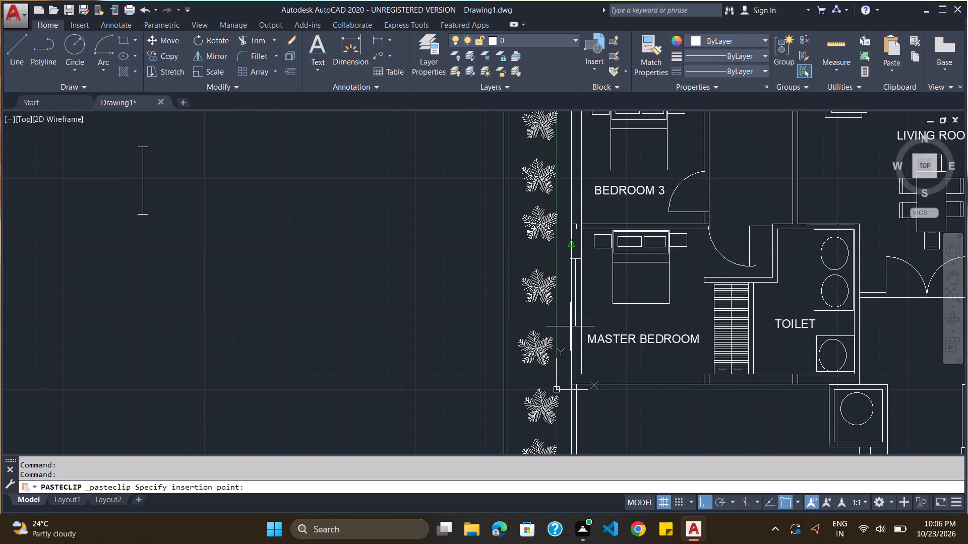
click(785, 504)
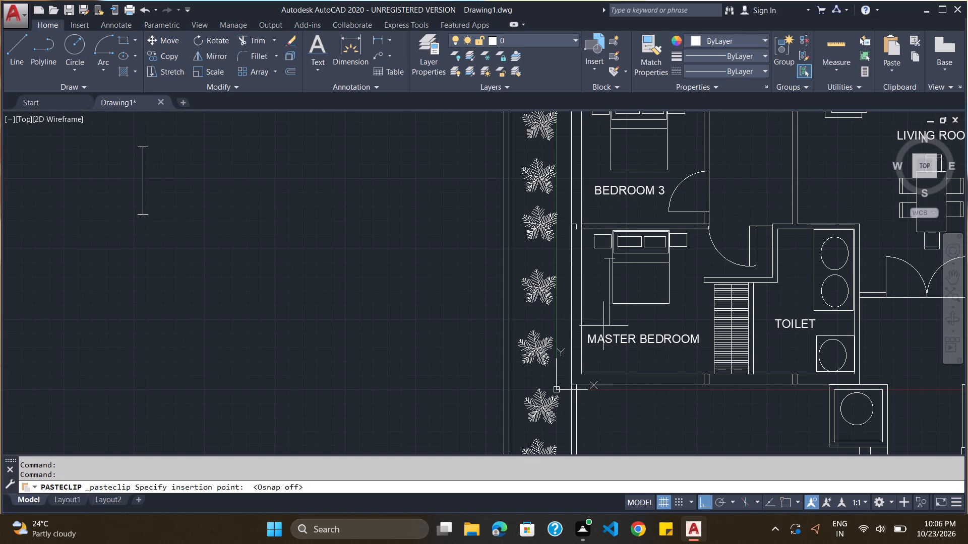
scroll(568, 322, up, 2)
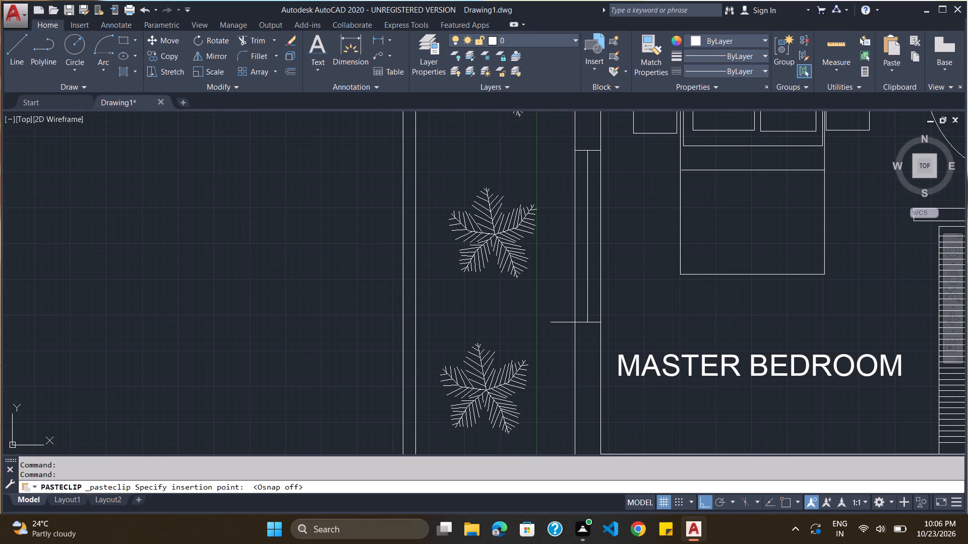
click(575, 322)
Paste another copy of the window symbol into the west wall of BEDROOM 3.
scroll(712, 321, down, 2)
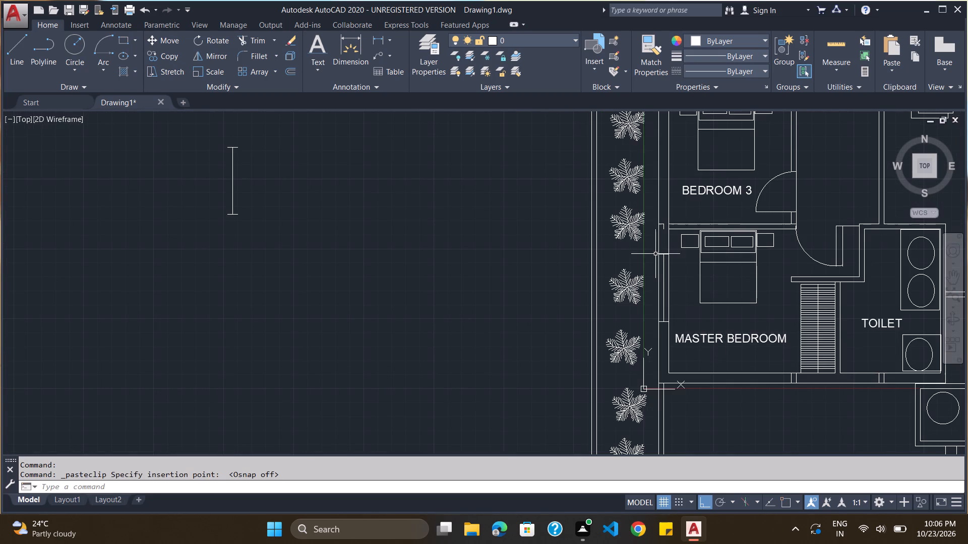
scroll(660, 220, down, 2)
scroll(682, 163, up, 3)
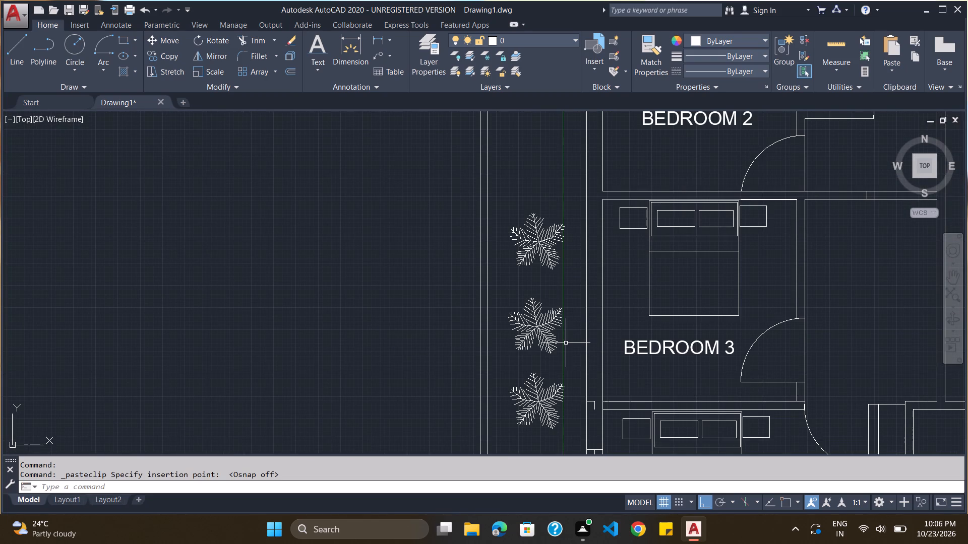
key(ctrl+v)
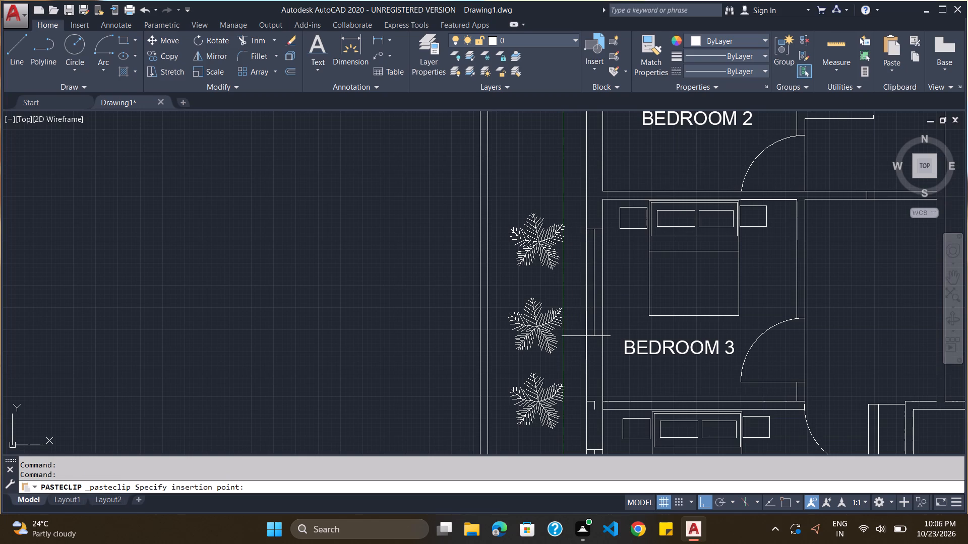
click(586, 336)
Paste another copy of the window symbol into the west wall of BEDROOM 2.
scroll(595, 329, down, 1)
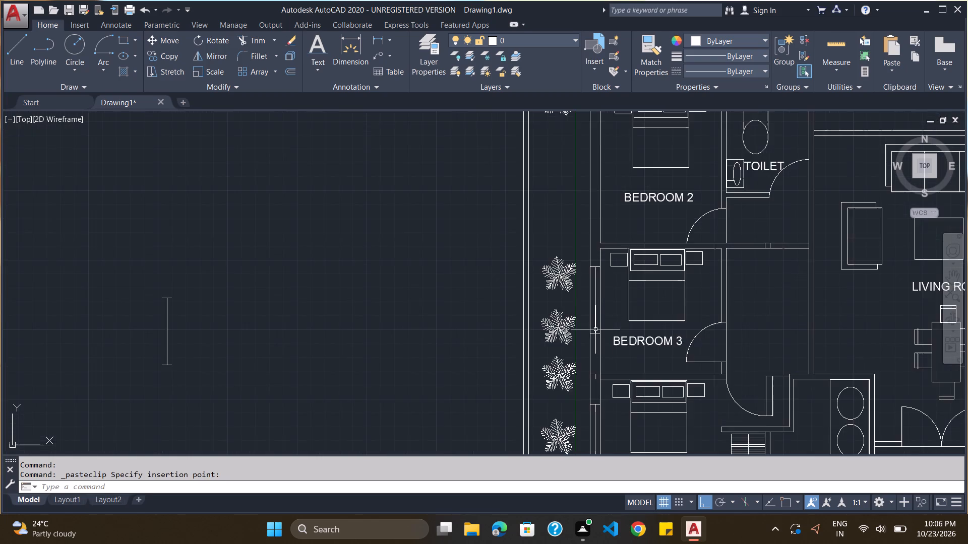
scroll(595, 330, down, 2)
scroll(603, 256, up, 2)
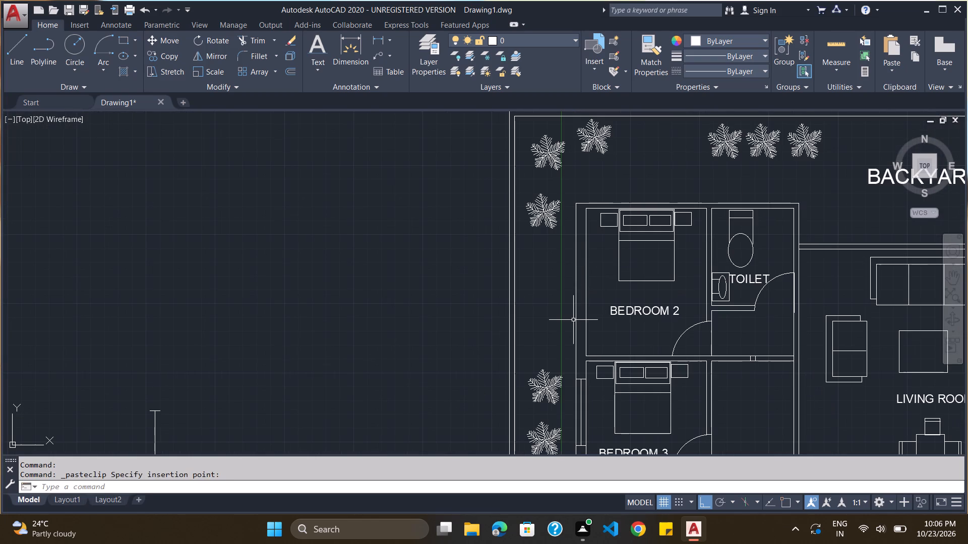
key(ctrl+v)
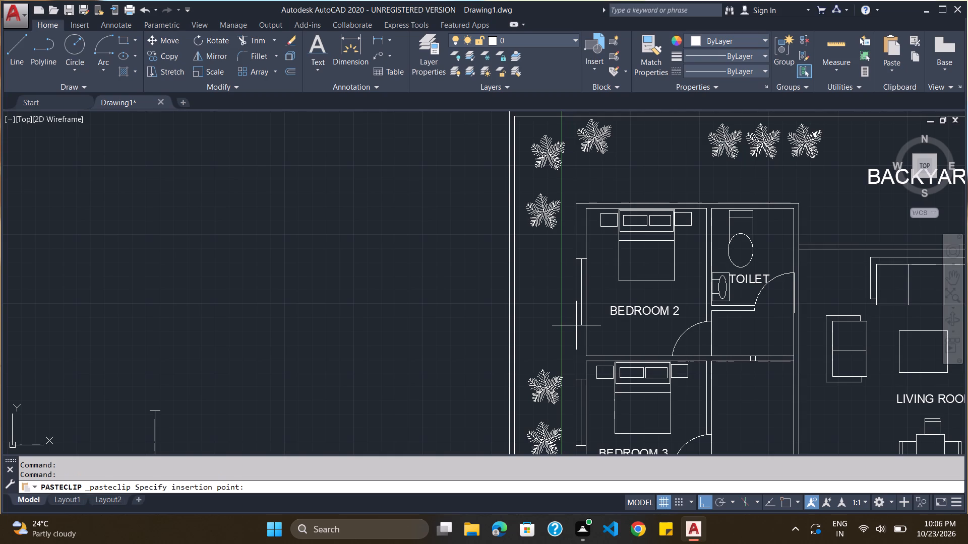
click(576, 325)
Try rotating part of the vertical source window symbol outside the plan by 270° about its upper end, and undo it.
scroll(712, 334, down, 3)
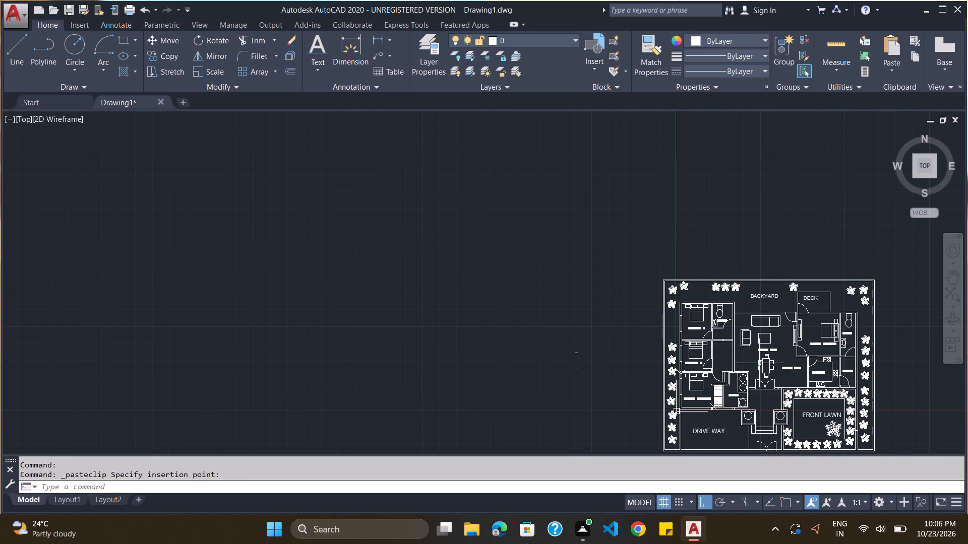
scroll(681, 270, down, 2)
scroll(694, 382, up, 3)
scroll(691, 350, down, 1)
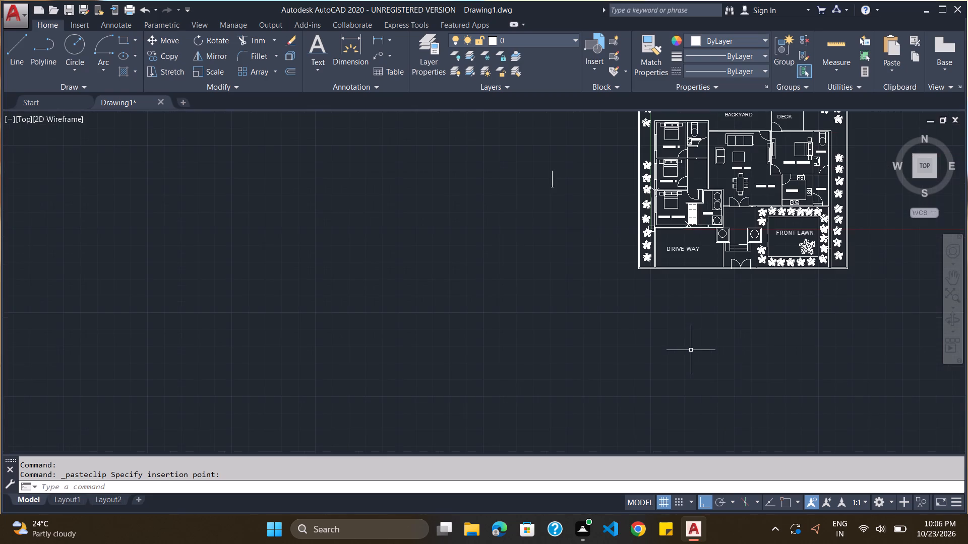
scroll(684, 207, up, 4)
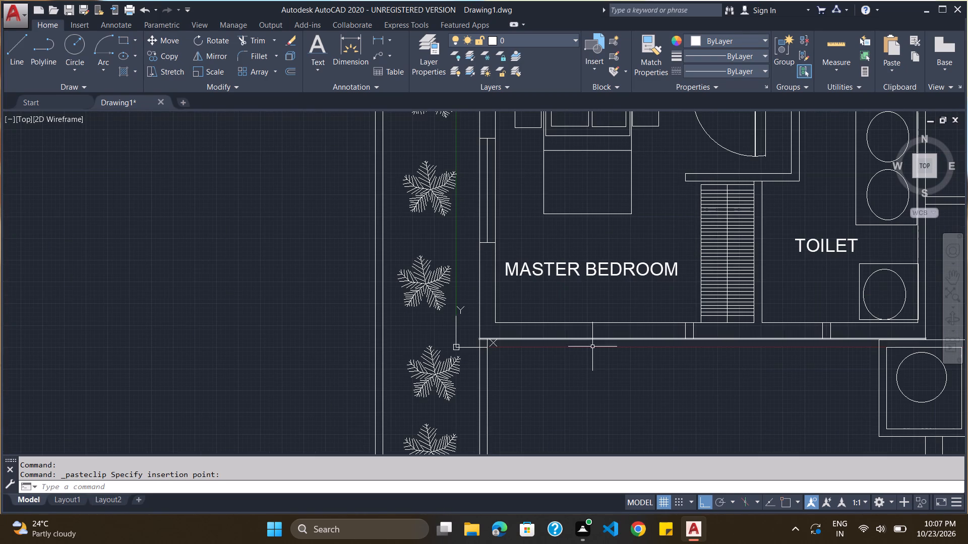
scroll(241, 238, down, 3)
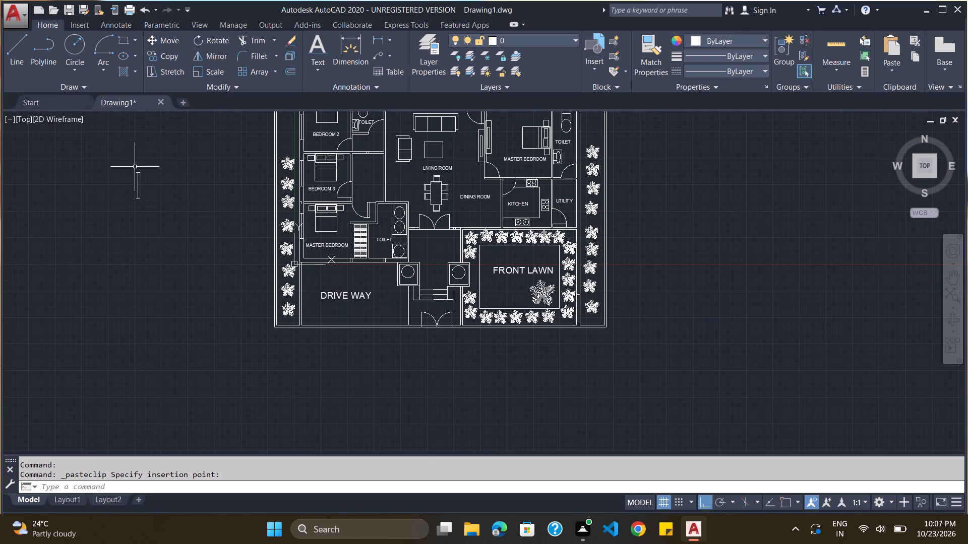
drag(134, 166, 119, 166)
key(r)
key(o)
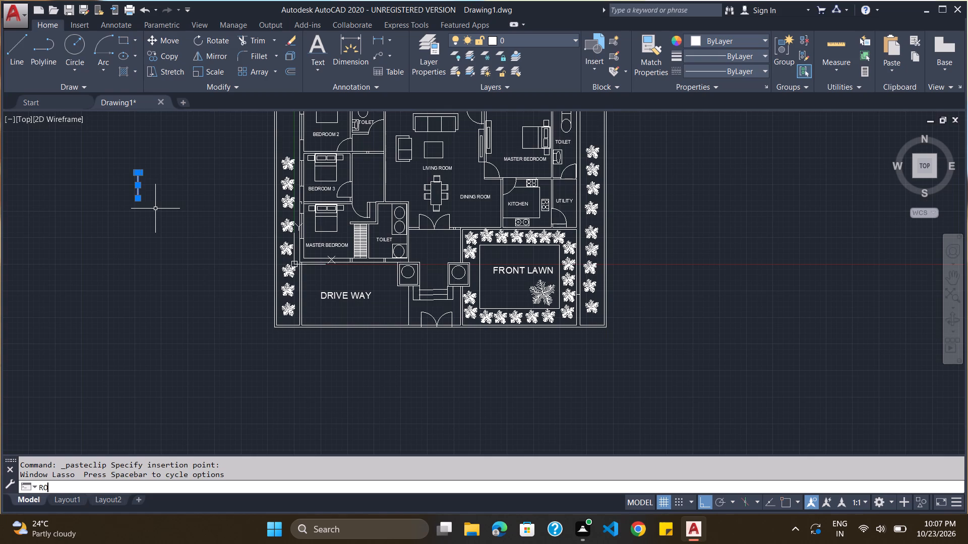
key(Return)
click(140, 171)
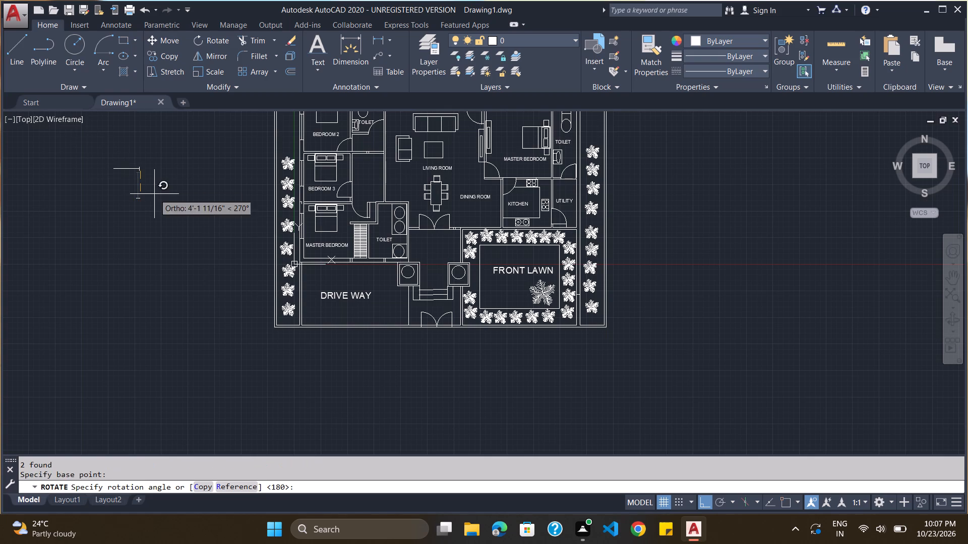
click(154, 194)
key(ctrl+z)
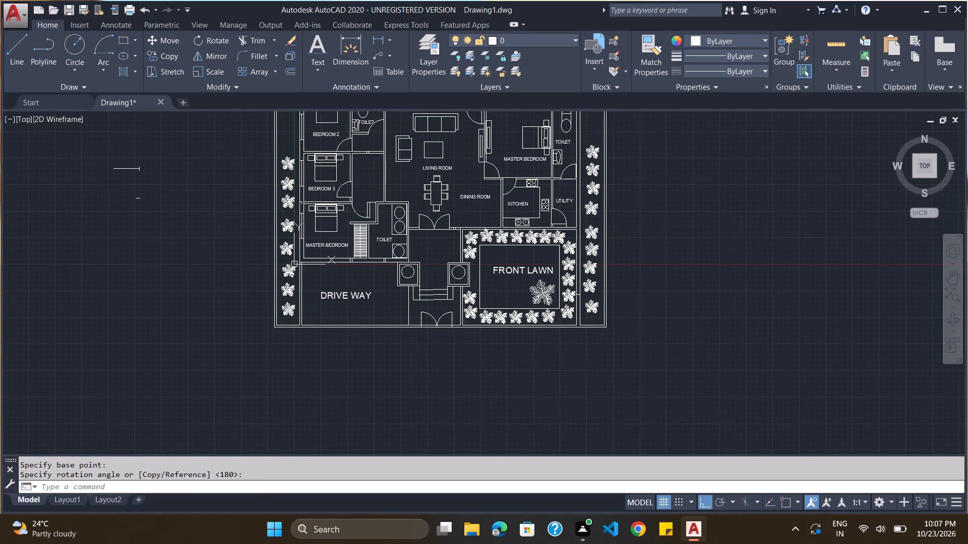
Rotate all three lines of the source window symbol outside the plan by 270° about its upper end, making it horizontal.
drag(141, 162, 127, 124)
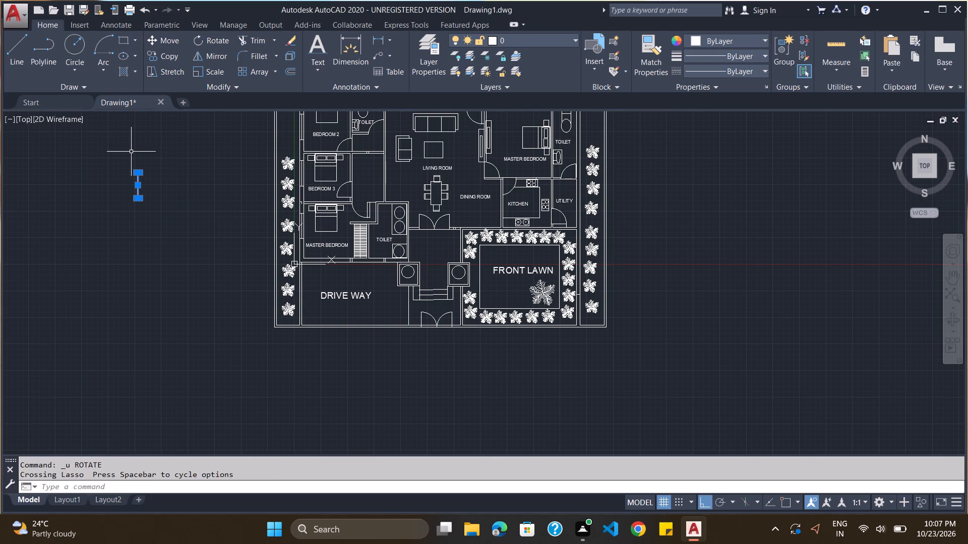
text(RO)
key(Return)
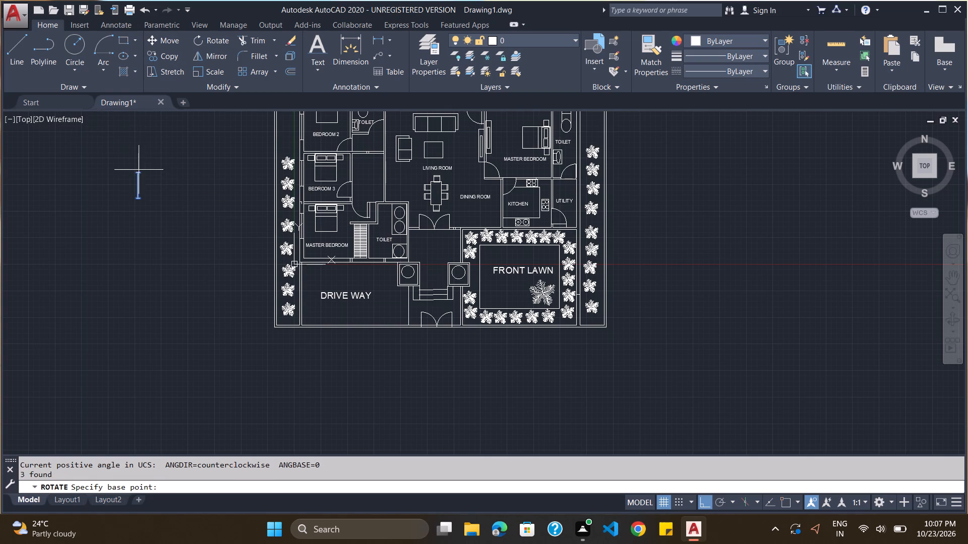
click(139, 172)
click(157, 198)
Copy the horizontal window symbol and paste it into the south wall of the western MASTER BEDROOM.
drag(139, 151, 122, 226)
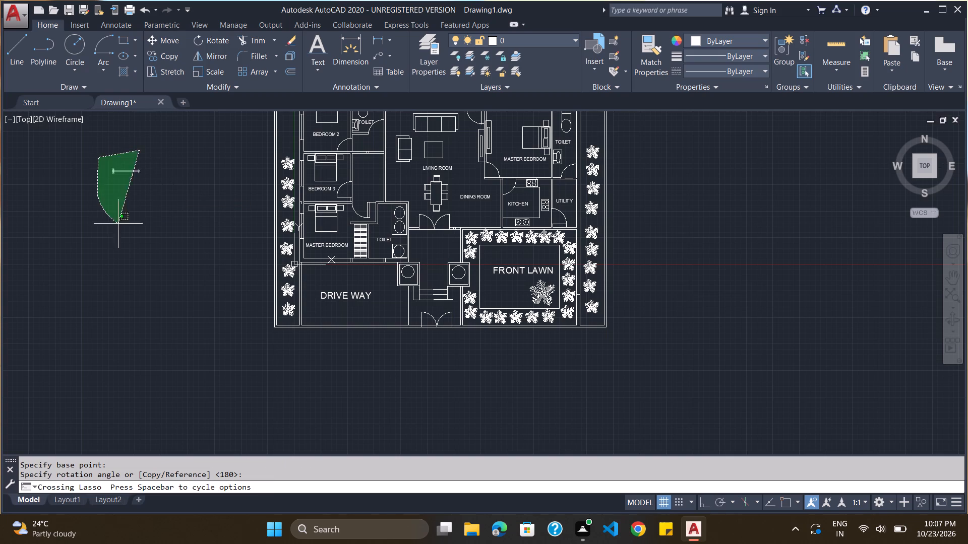
drag(122, 226, 88, 125)
key(ctrl+c)
key(ctrl+v)
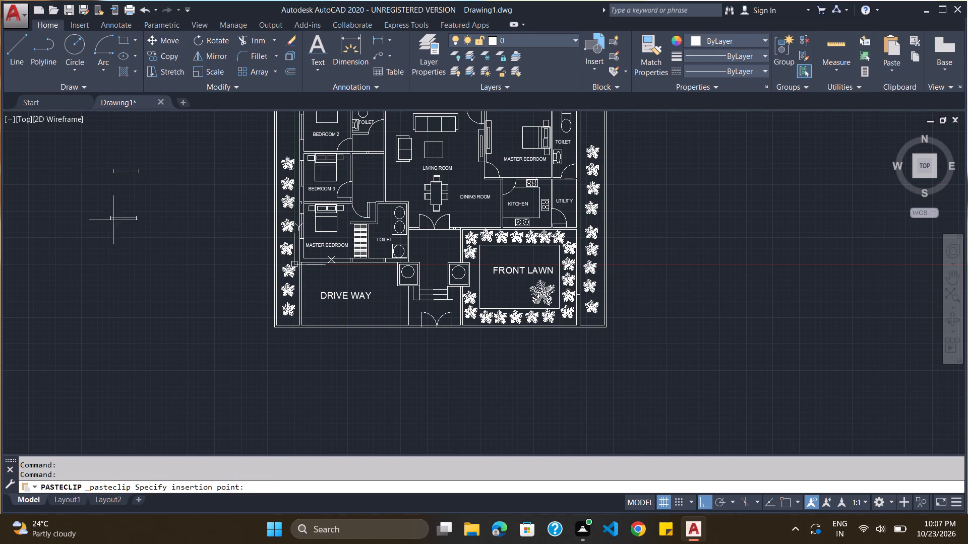
scroll(330, 269, up, 4)
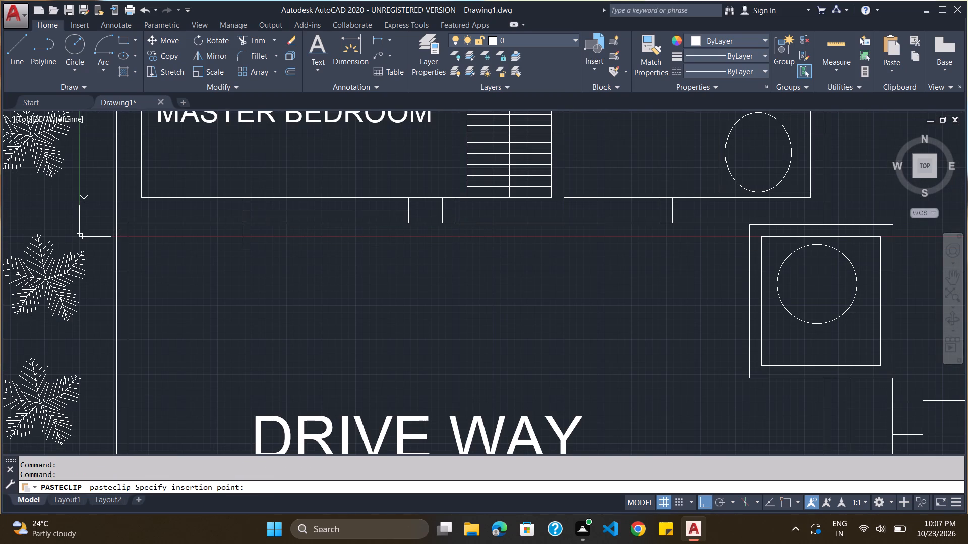
click(242, 223)
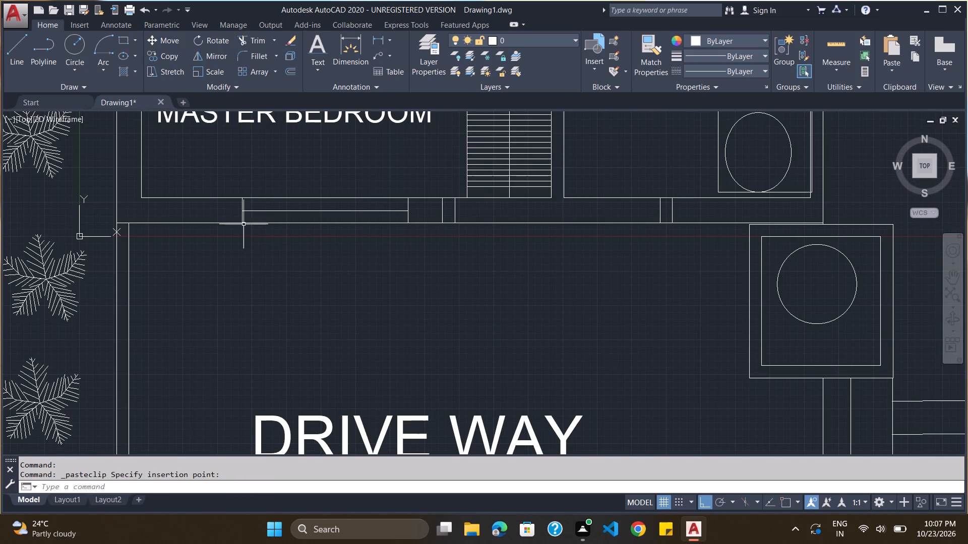
Delete the four short 9" lines crossing the south wall below the western MASTER BEDROOM and its TOILET.
click(454, 213)
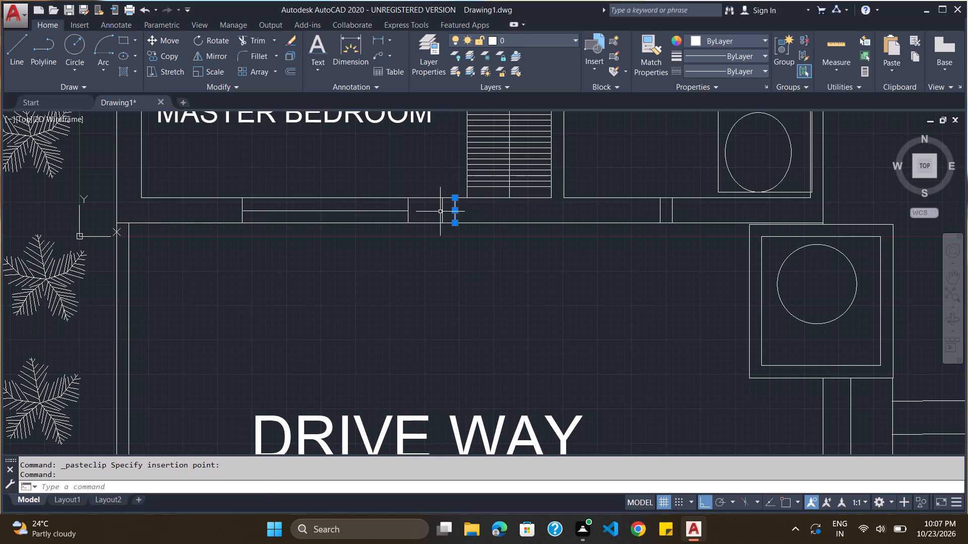
click(440, 212)
click(441, 212)
click(442, 211)
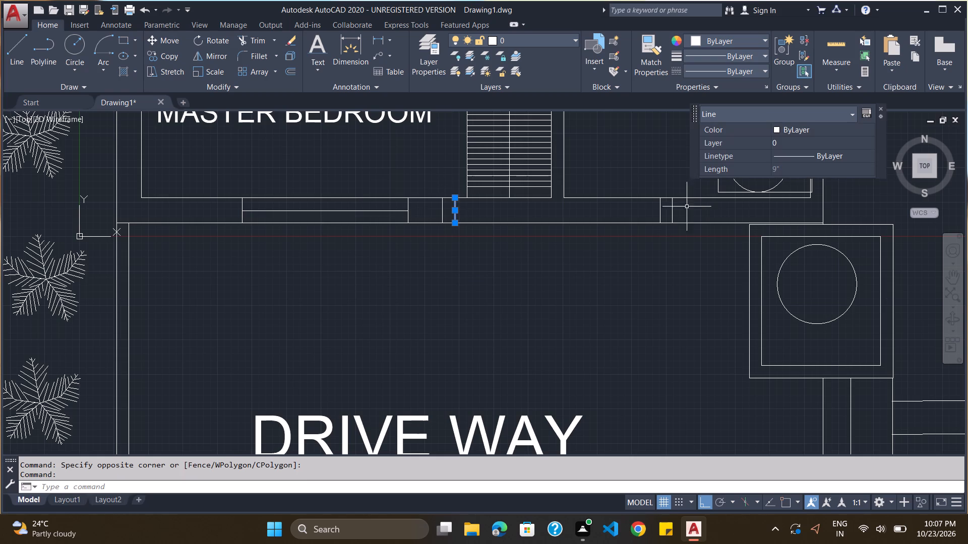
click(443, 213)
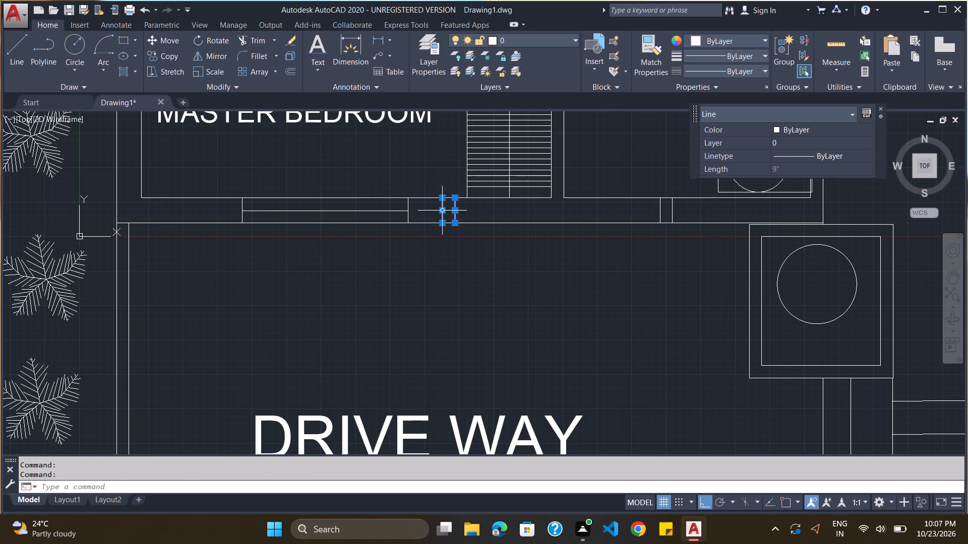
click(672, 209)
click(660, 208)
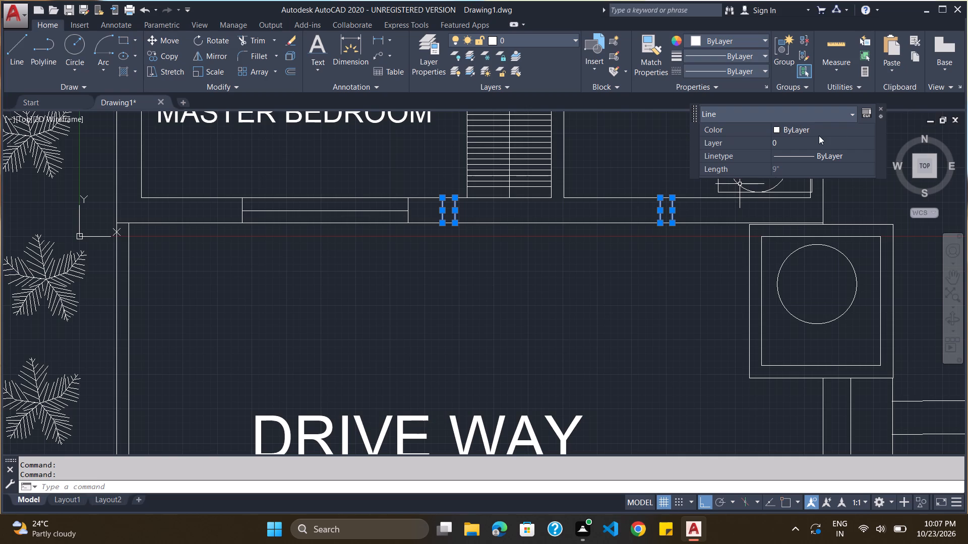
click(880, 110)
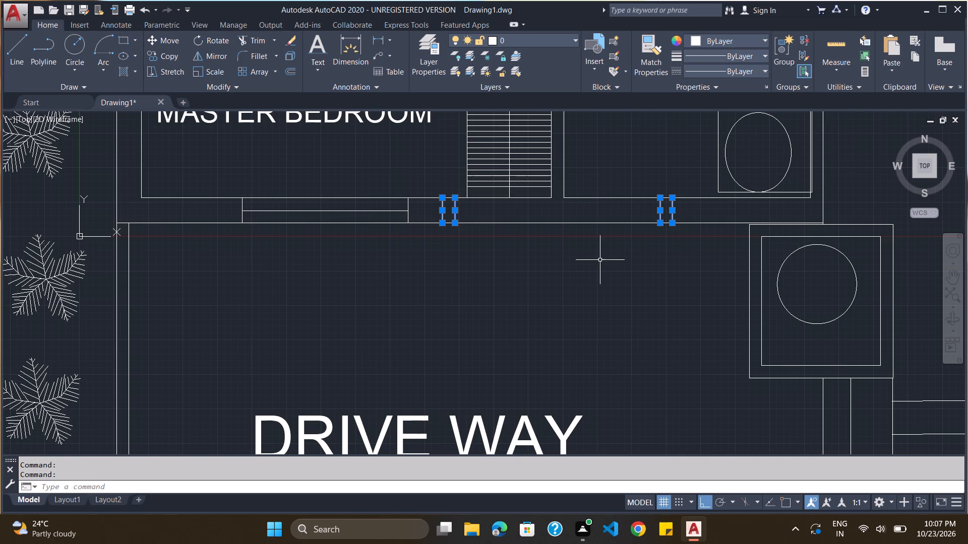
key(Delete)
Offset the west end line of the horizontal source window symbol 2' eastward, inside the symbol.
scroll(497, 254, down, 2)
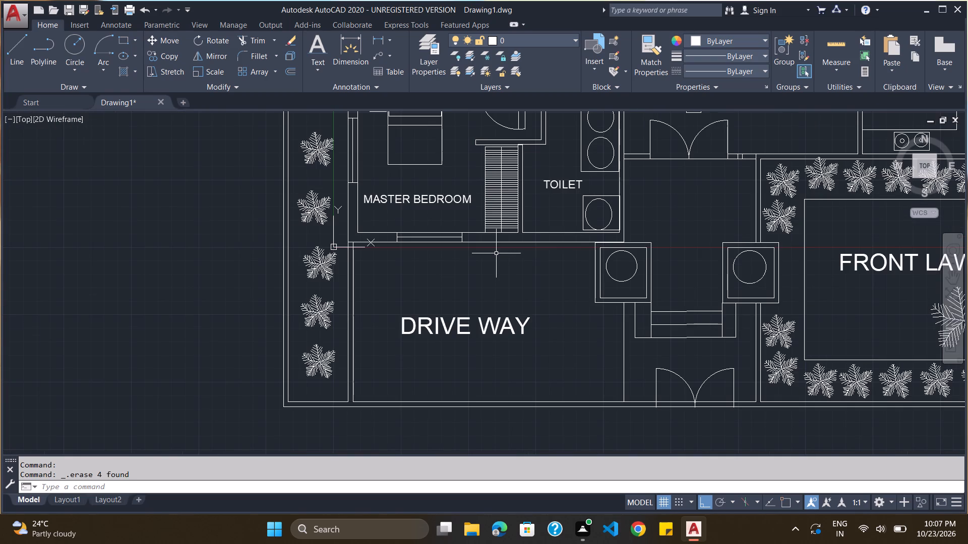
scroll(657, 273, down, 1)
scroll(633, 270, up, 2)
scroll(320, 224, down, 4)
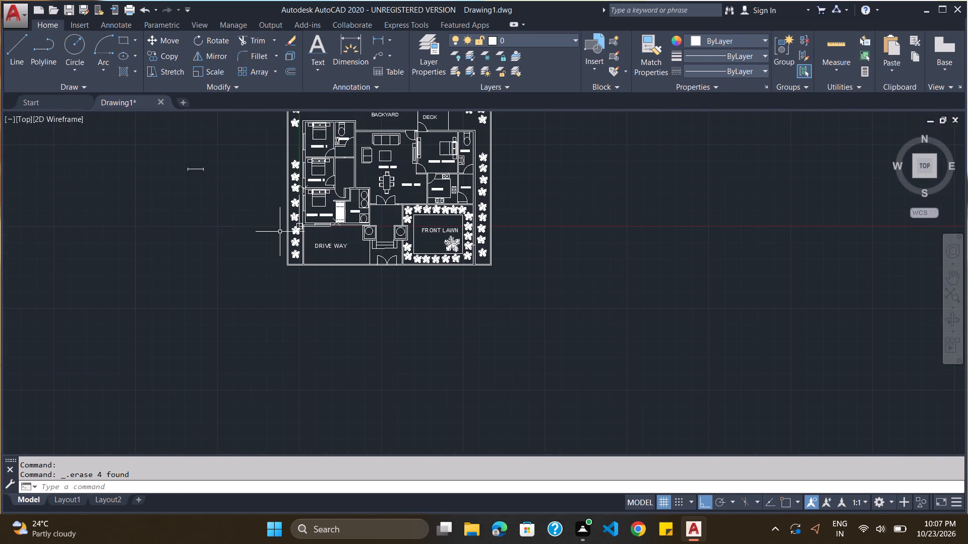
scroll(183, 173, up, 5)
scroll(183, 173, down, 1)
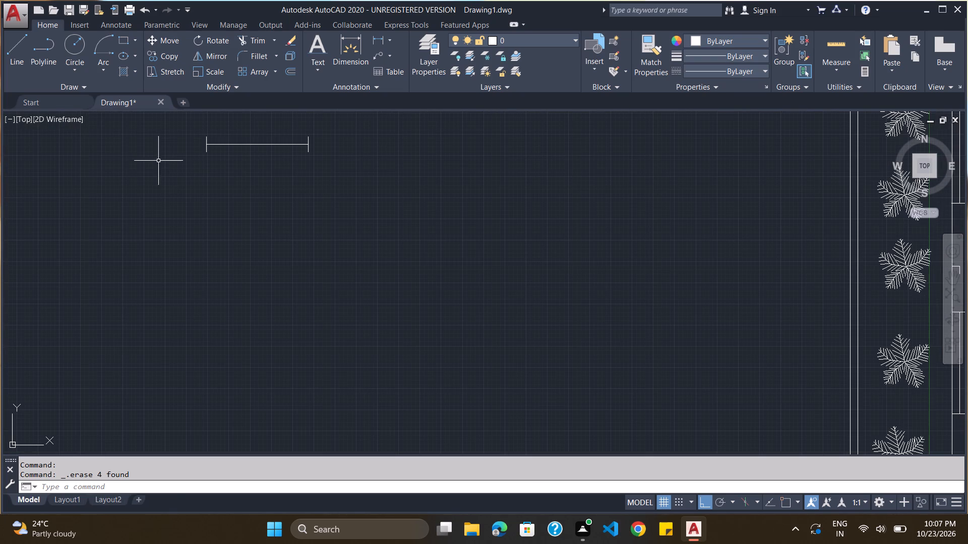
click(23, 51)
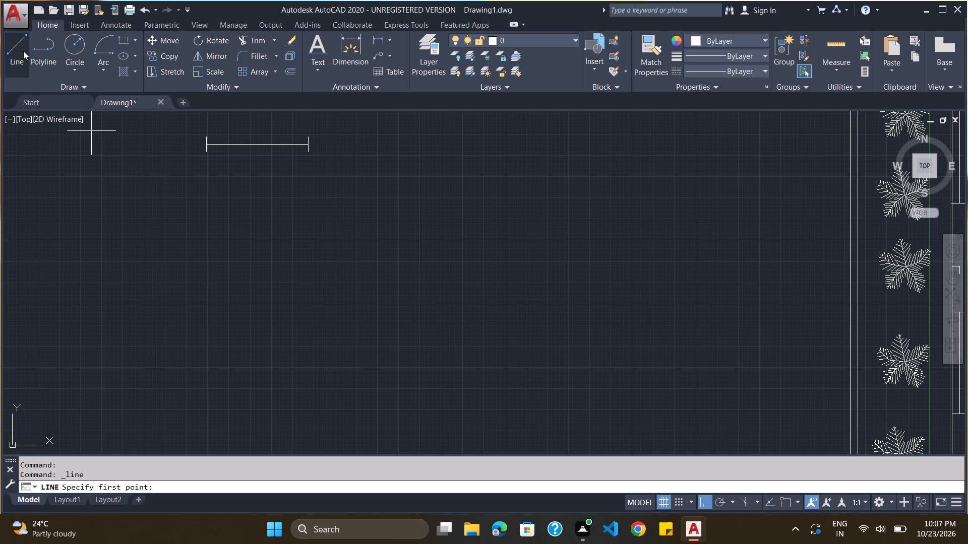
key(Escape)
key(o)
key(Return)
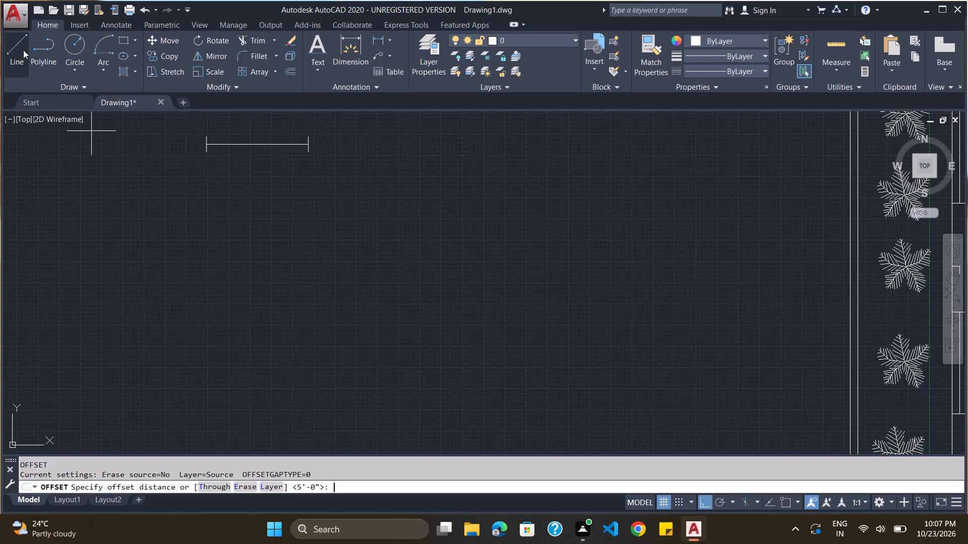
key(2)
key(apostrophe)
key(Return)
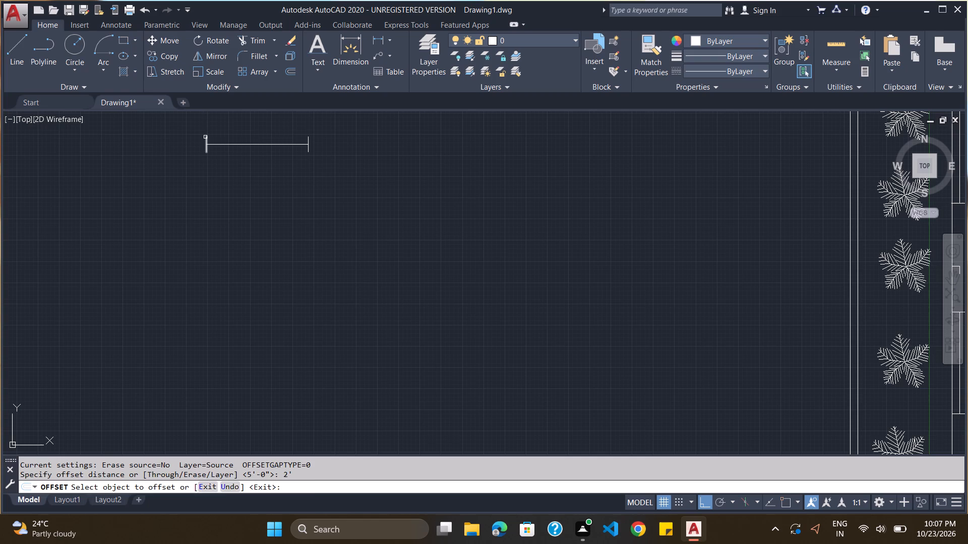
click(205, 138)
click(236, 140)
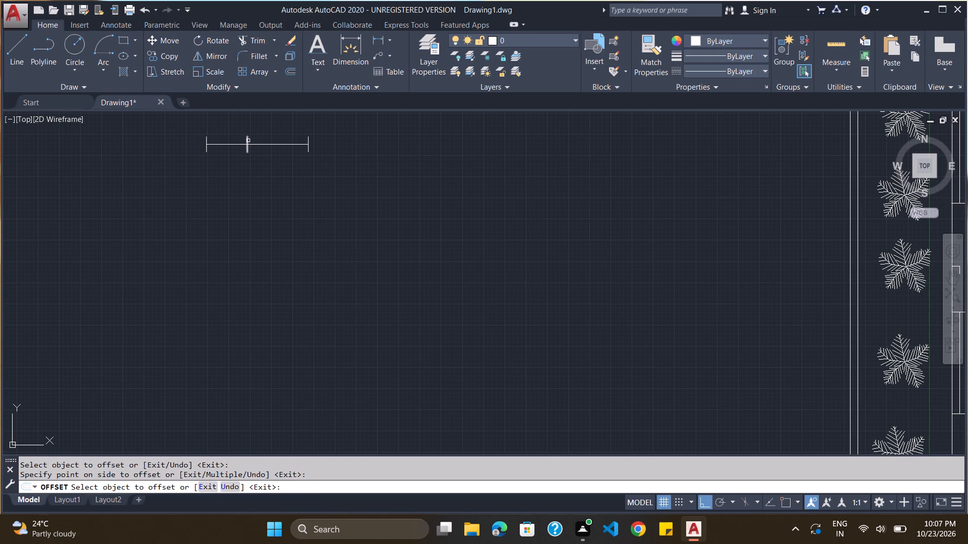
click(248, 141)
key(Escape)
key(Escape)
key(Escape)
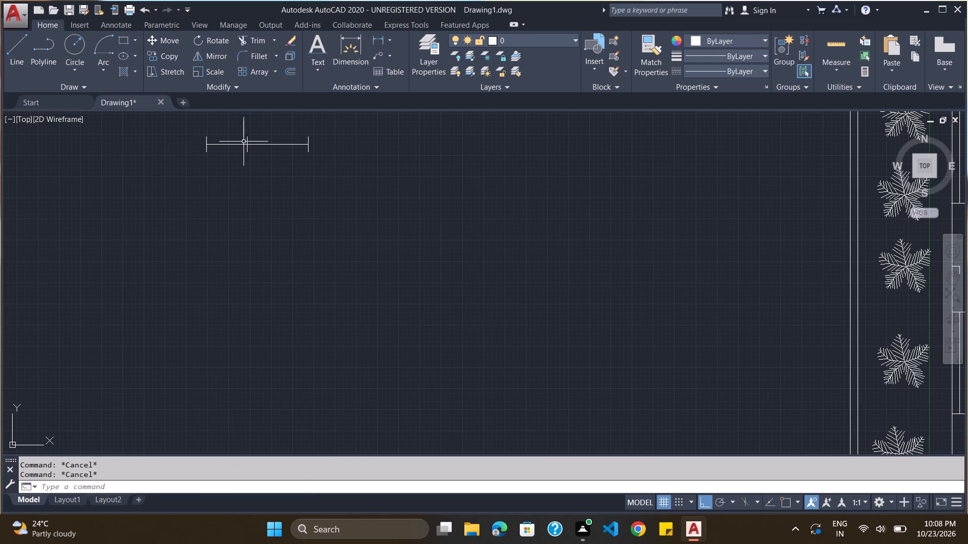
Trim the source symbol's horizontal line east of the new offset line, leaving a 2' wide window symbol.
click(246, 140)
click(235, 145)
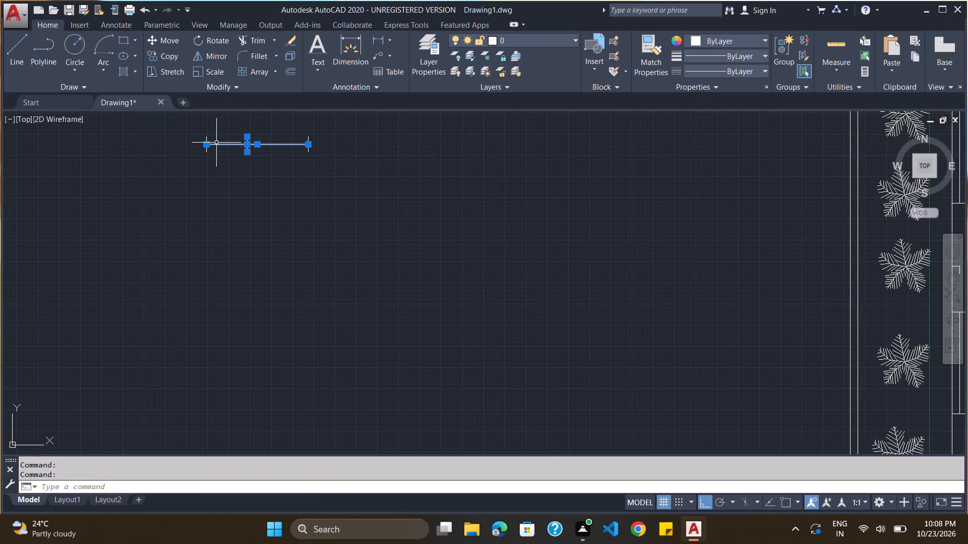
key(Escape)
scroll(253, 142, up, 2)
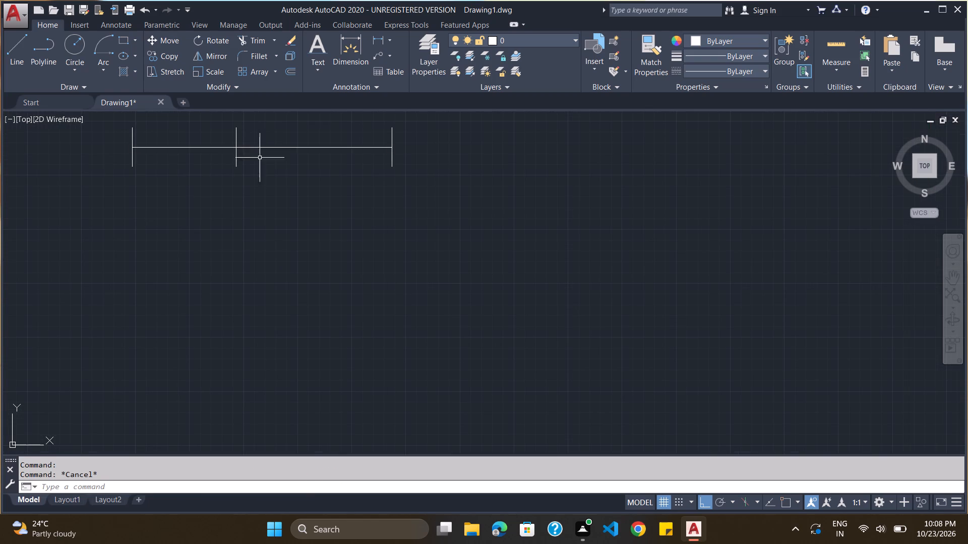
text(TRIM)
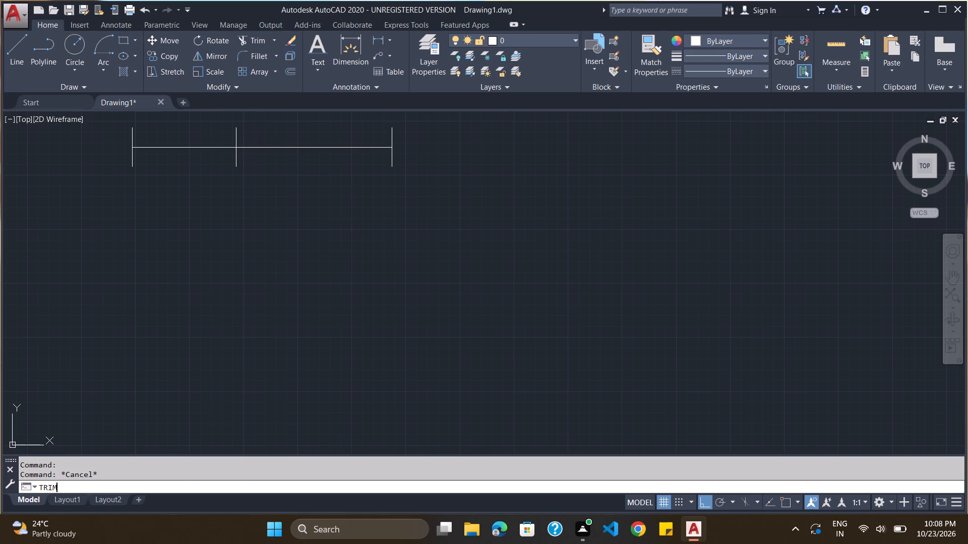
key(Return)
key(Return)
click(265, 148)
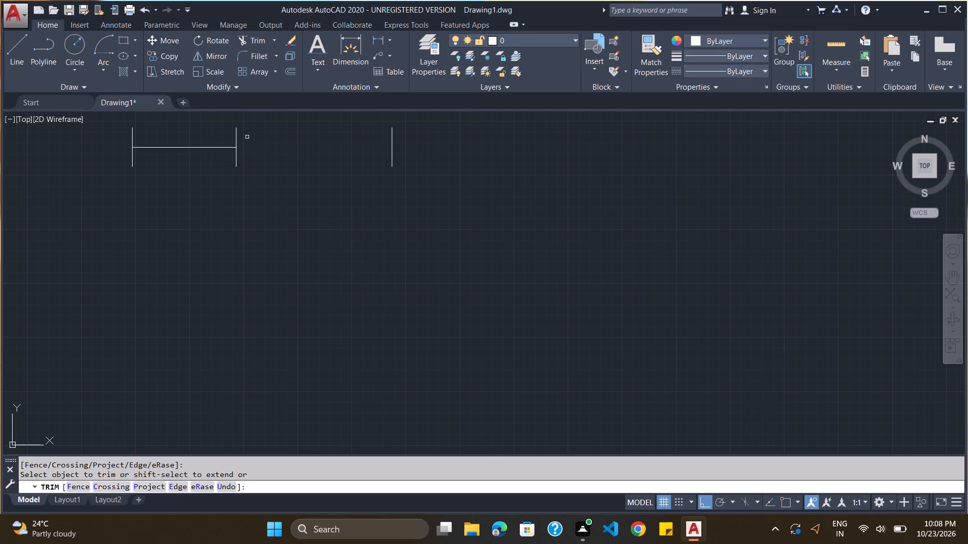
key(Escape)
Copy the 2' wide horizontal window symbol and paste it into the south wall of the TOILET beside the western MASTER BEDROOM.
click(236, 138)
click(223, 147)
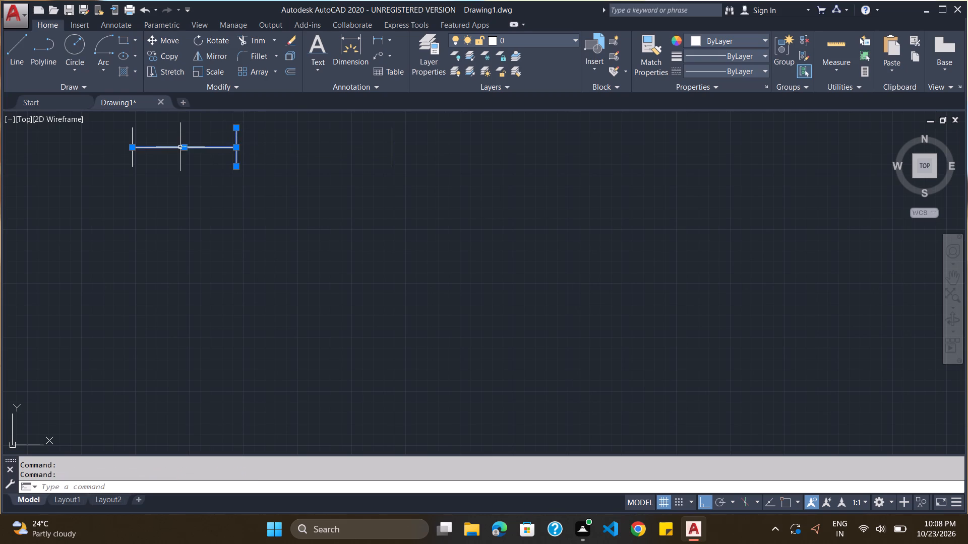
click(133, 140)
key(ctrl+c)
scroll(262, 215, down, 5)
scroll(495, 289, up, 4)
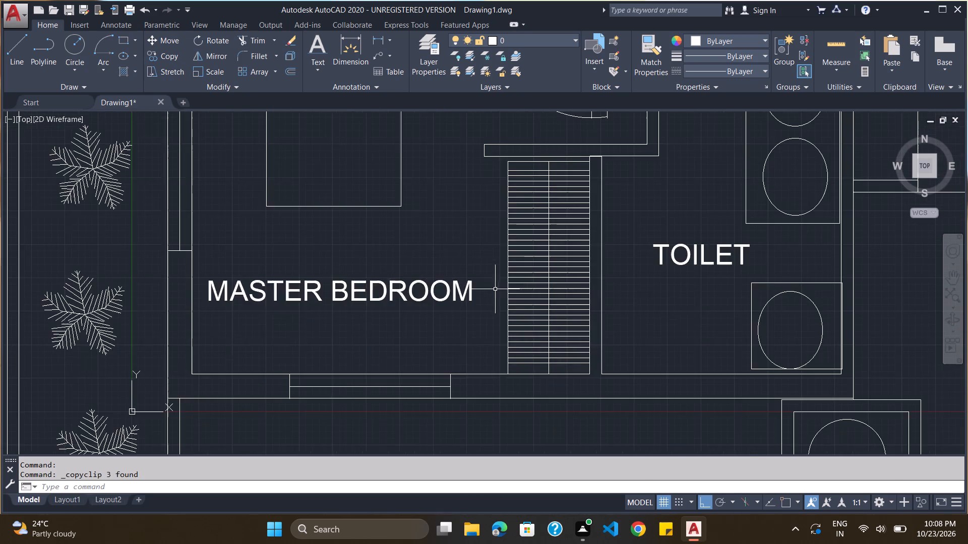
scroll(695, 345, down, 1)
key(ctrl+v)
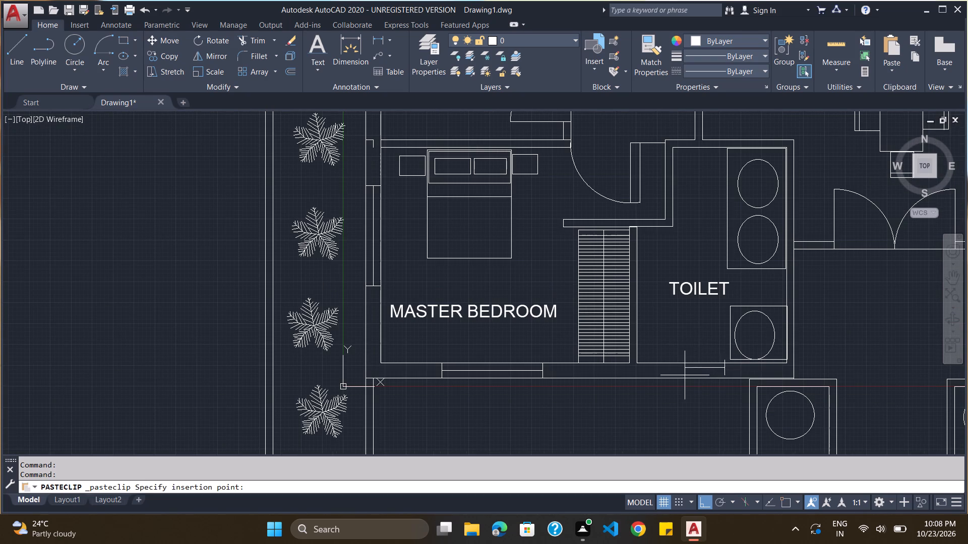
scroll(674, 379, up, 4)
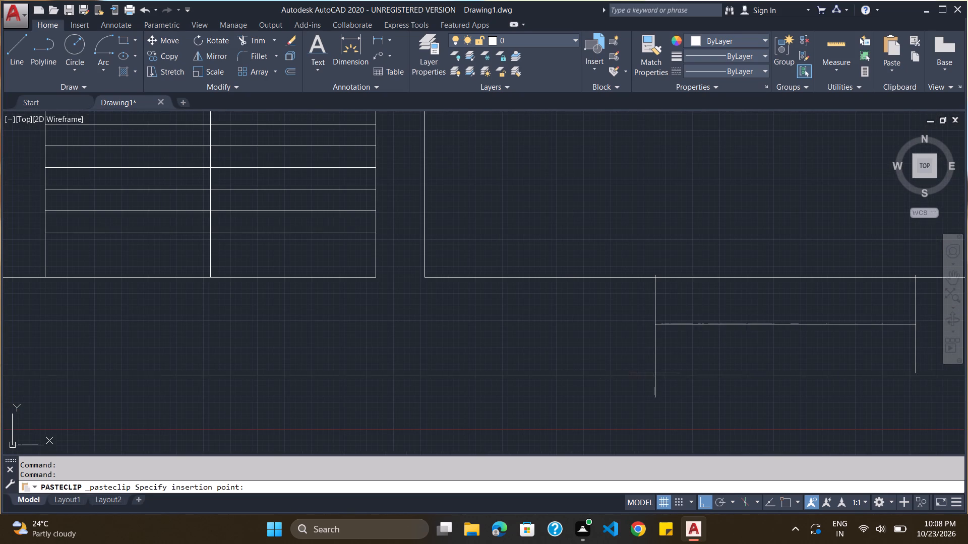
click(655, 375)
scroll(654, 374, down, 4)
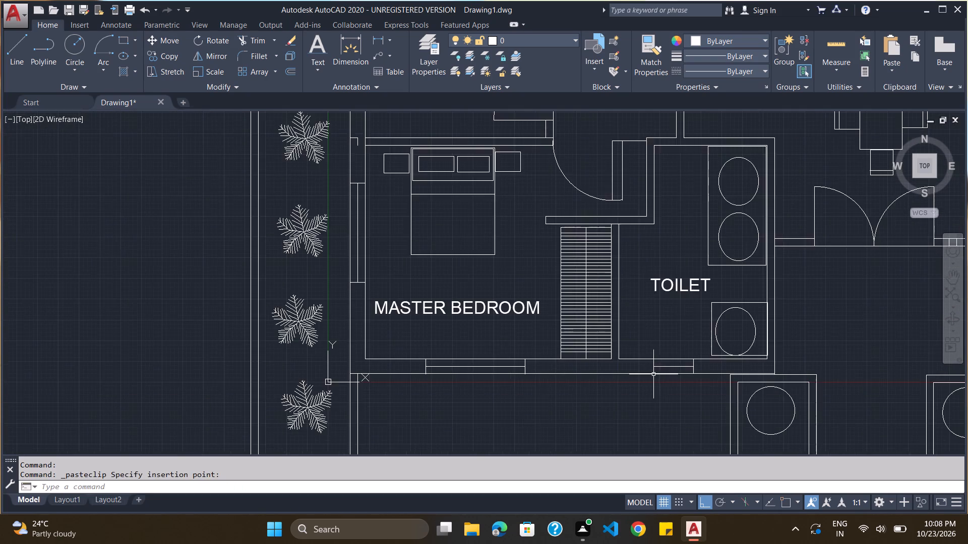
Rotate the 2' source window symbol west of the plan by 270° about its east end, making it vertical.
scroll(668, 380, down, 2)
scroll(788, 387, down, 3)
scroll(906, 389, up, 3)
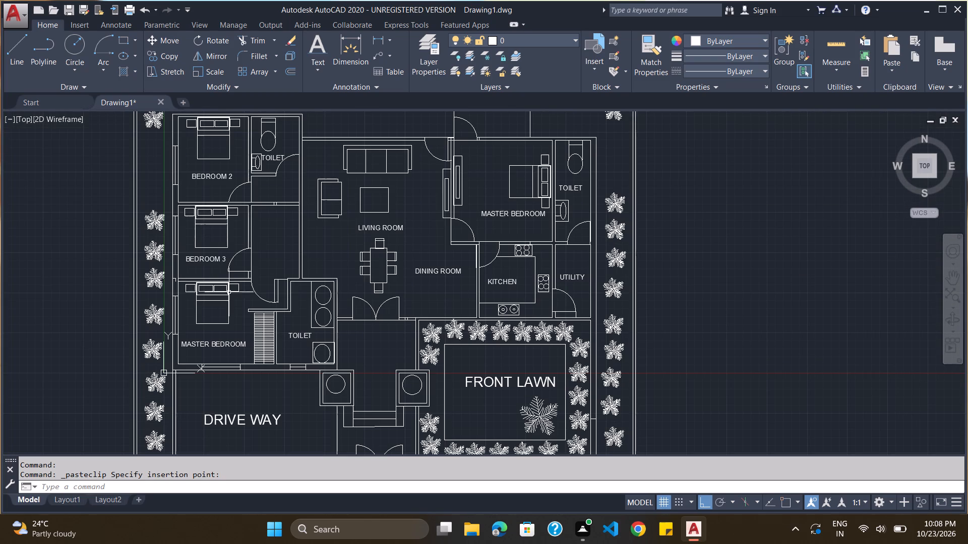
scroll(118, 255, down, 3)
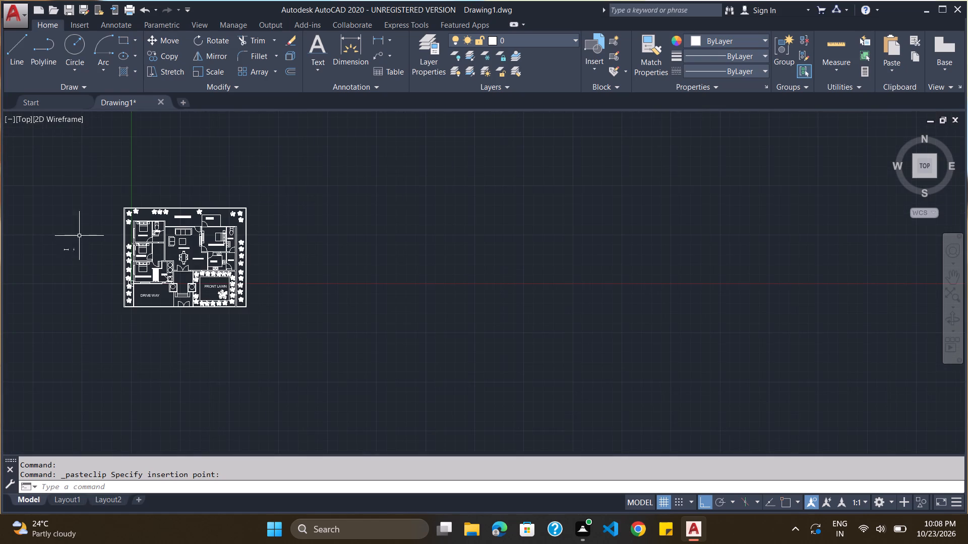
scroll(64, 253, up, 5)
key(Escape)
drag(88, 185, 61, 191)
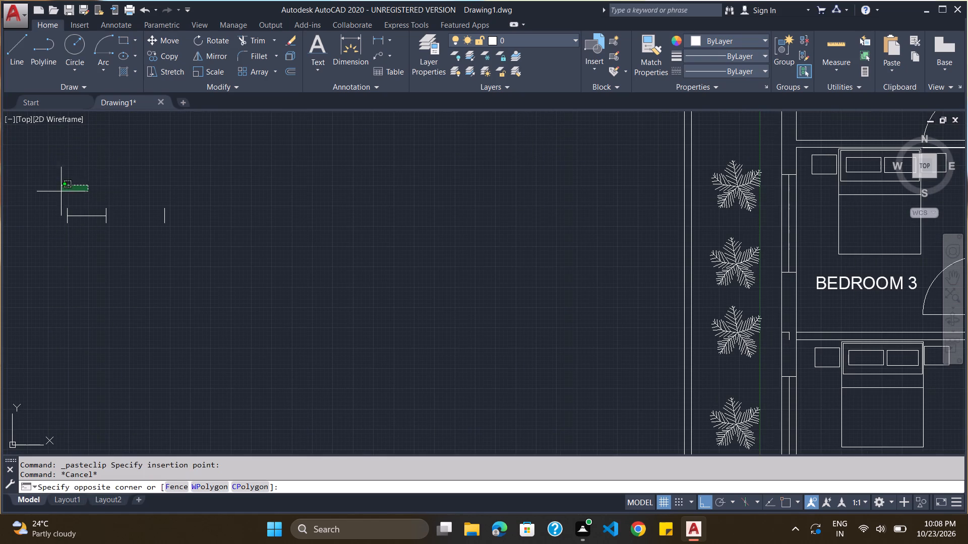
drag(61, 191, 44, 176)
text(RO)
key(Return)
click(106, 214)
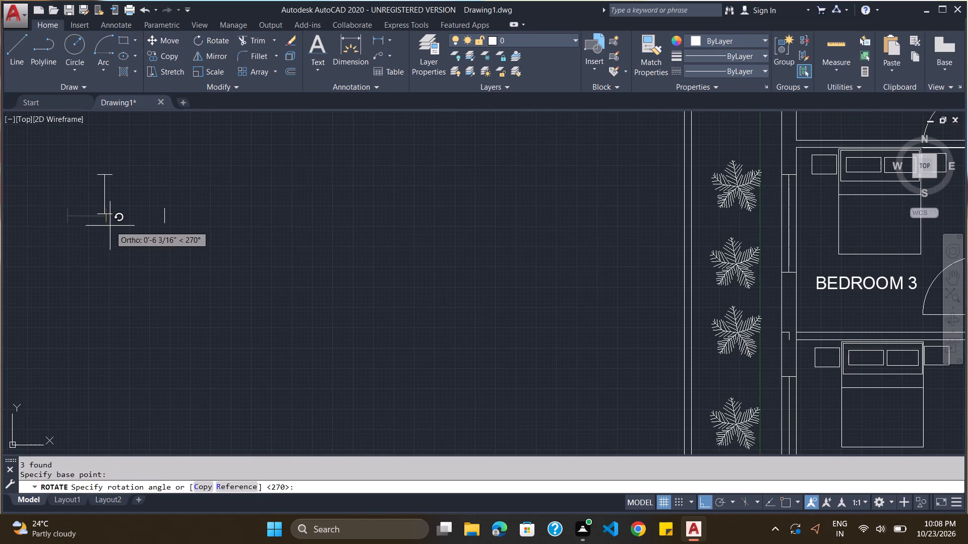
click(109, 231)
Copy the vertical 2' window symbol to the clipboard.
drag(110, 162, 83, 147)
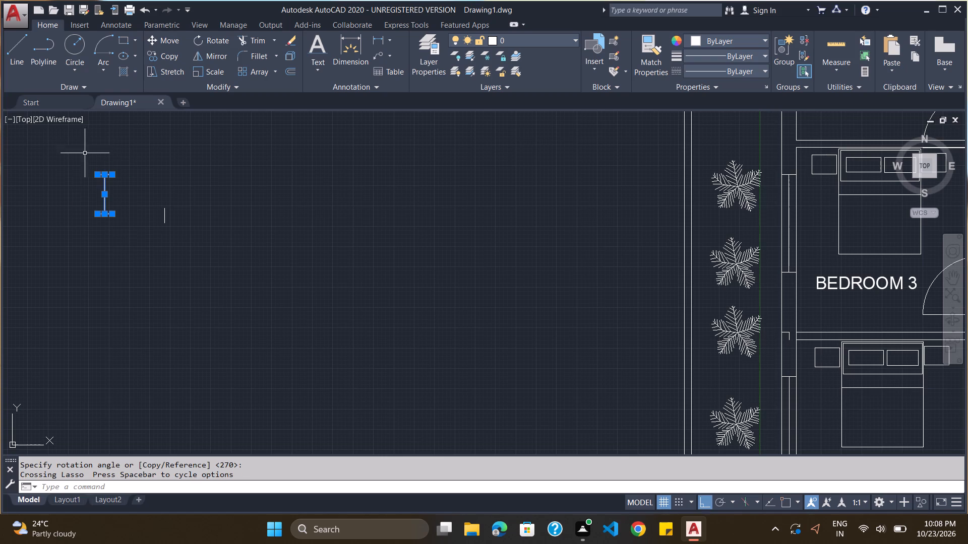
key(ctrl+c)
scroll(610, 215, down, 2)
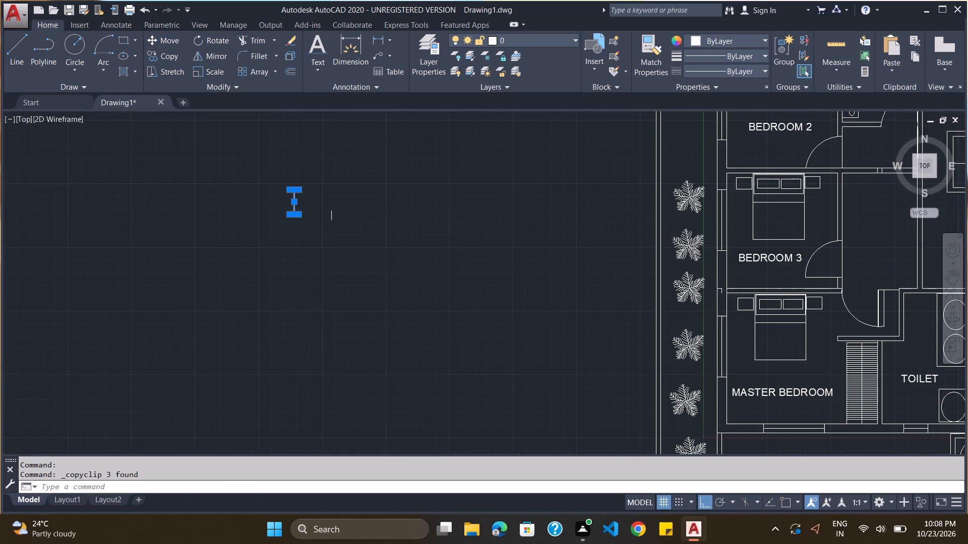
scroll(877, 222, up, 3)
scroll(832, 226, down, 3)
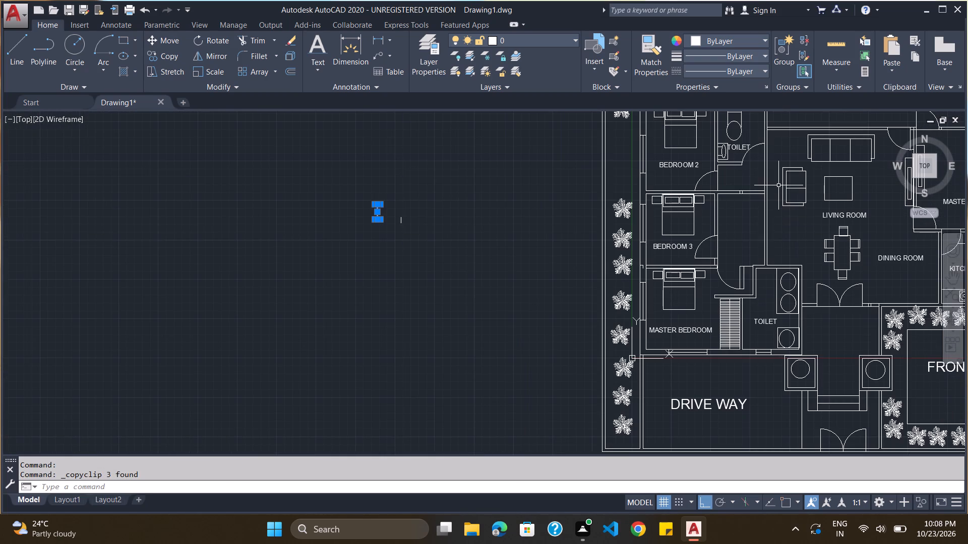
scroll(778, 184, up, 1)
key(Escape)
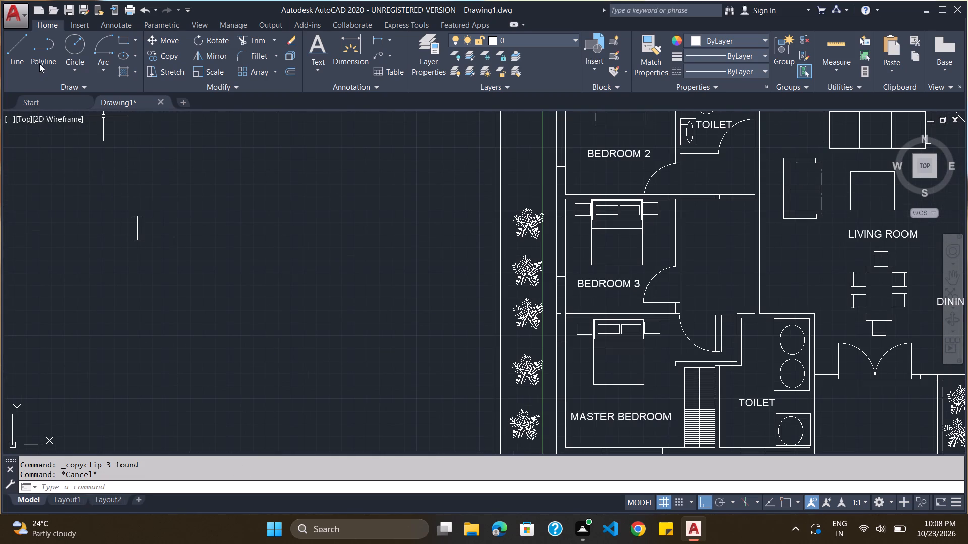
Draw a 4.5" horizontal line in the empty area between the source window symbol and the plan.
click(13, 54)
click(270, 176)
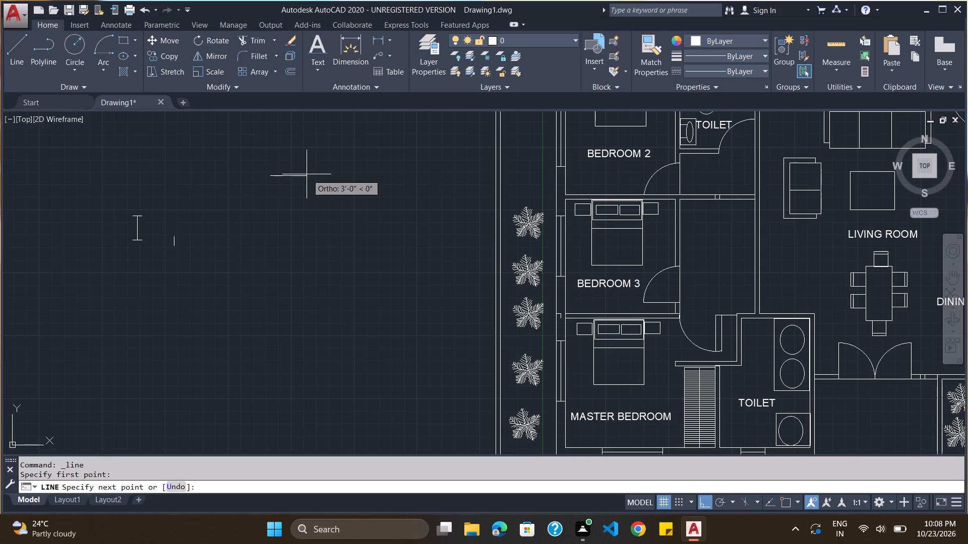
text(4.5)
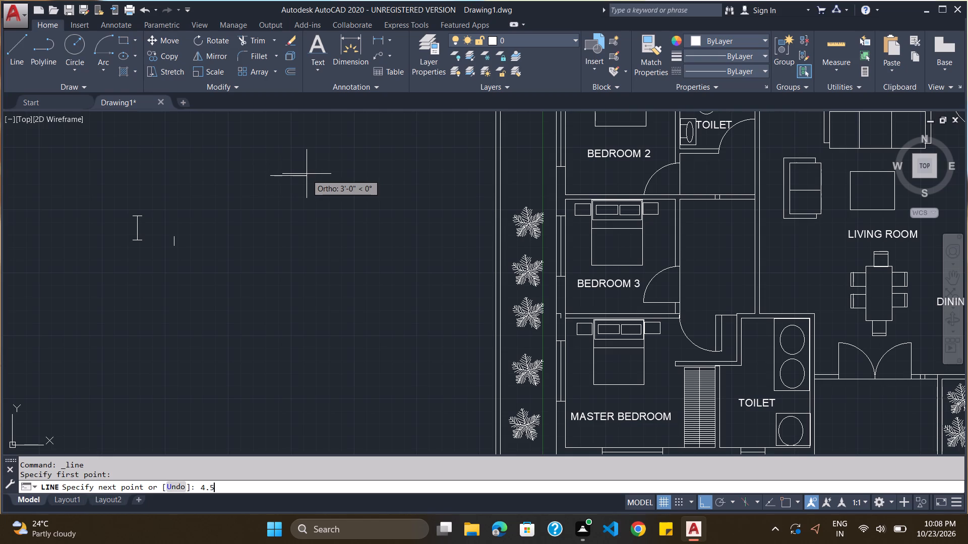
key(shift+quotedbl)
key(Return)
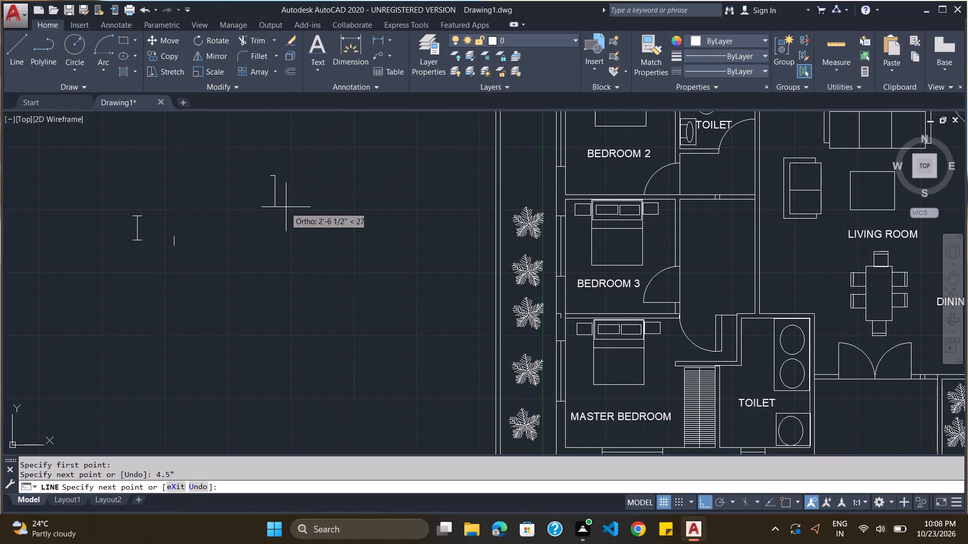
key(Escape)
With object snap on, draw a 3' vertical line downward from the midpoint of the 4.5" line.
scroll(274, 186, up, 4)
scroll(215, 228, down, 2)
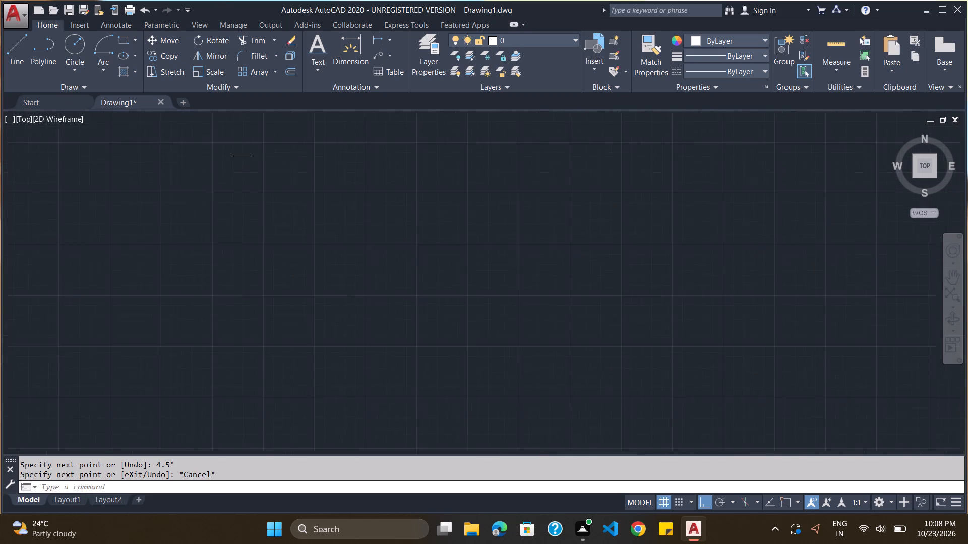
scroll(214, 189, up, 2)
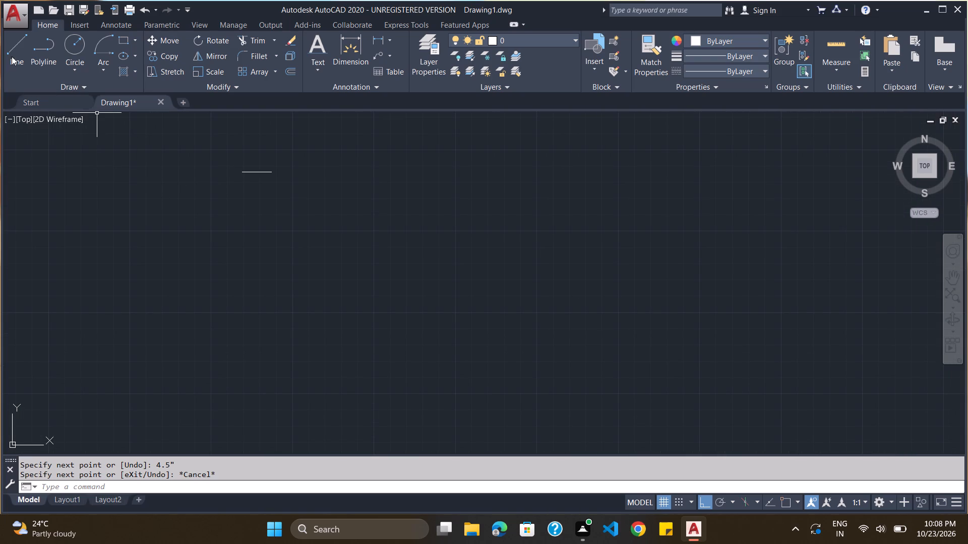
click(12, 56)
click(783, 503)
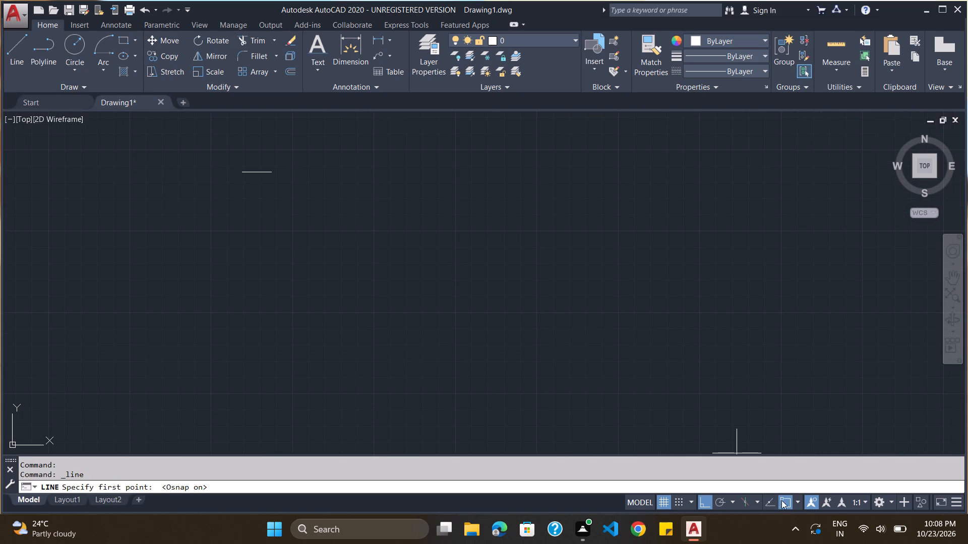
click(256, 171)
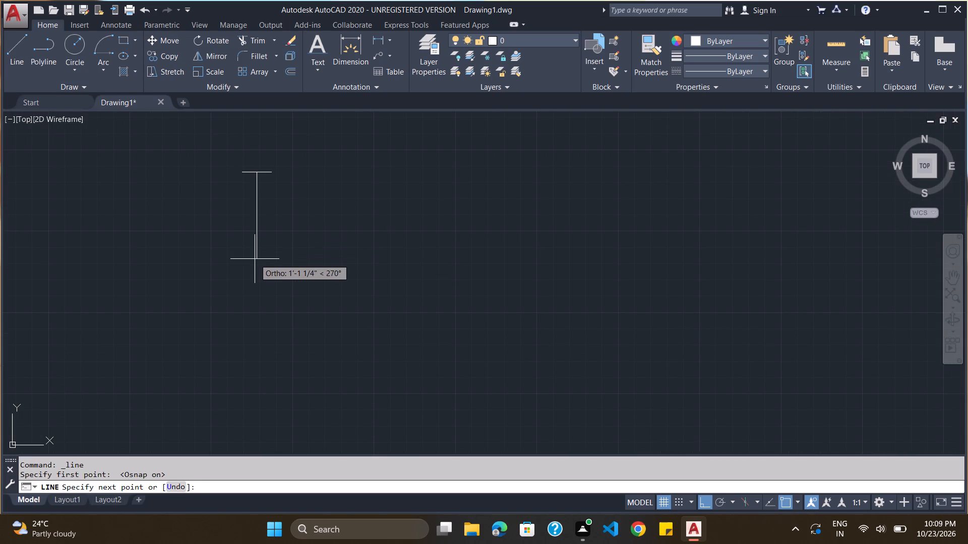
key(3)
key(apostrophe)
key(Return)
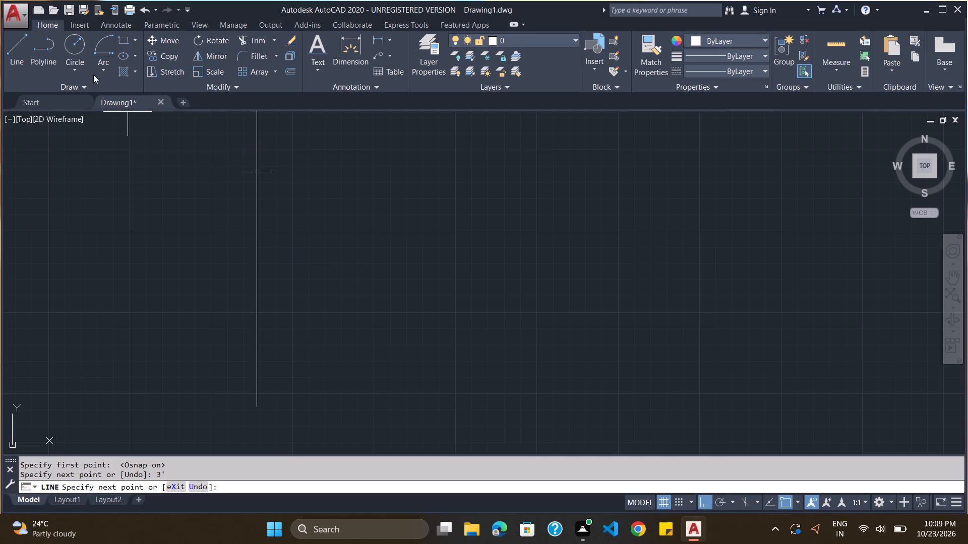
Offset the 4.5" line 3' downward to close the lower end of the vertical window symbol.
click(287, 71)
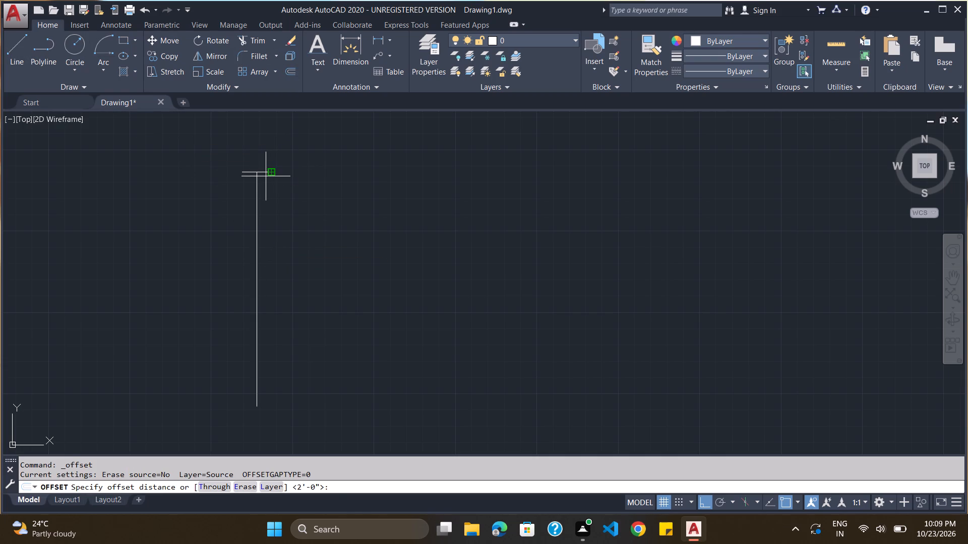
key(3)
key(apostrophe)
key(Return)
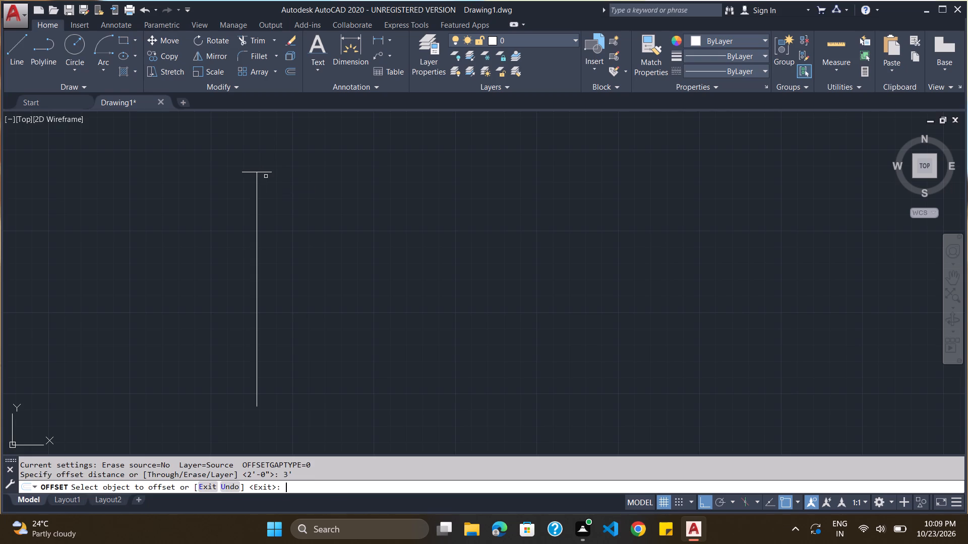
click(263, 173)
click(263, 366)
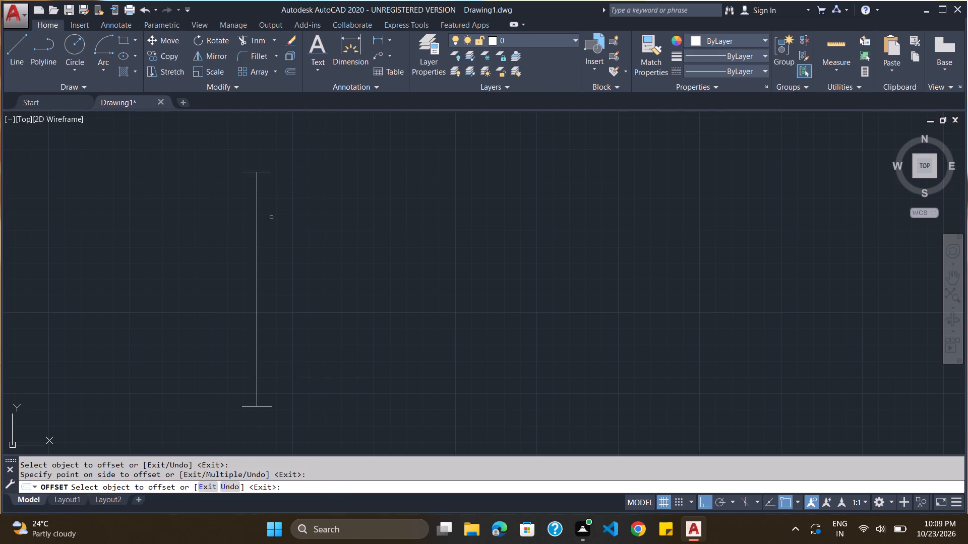
key(Escape)
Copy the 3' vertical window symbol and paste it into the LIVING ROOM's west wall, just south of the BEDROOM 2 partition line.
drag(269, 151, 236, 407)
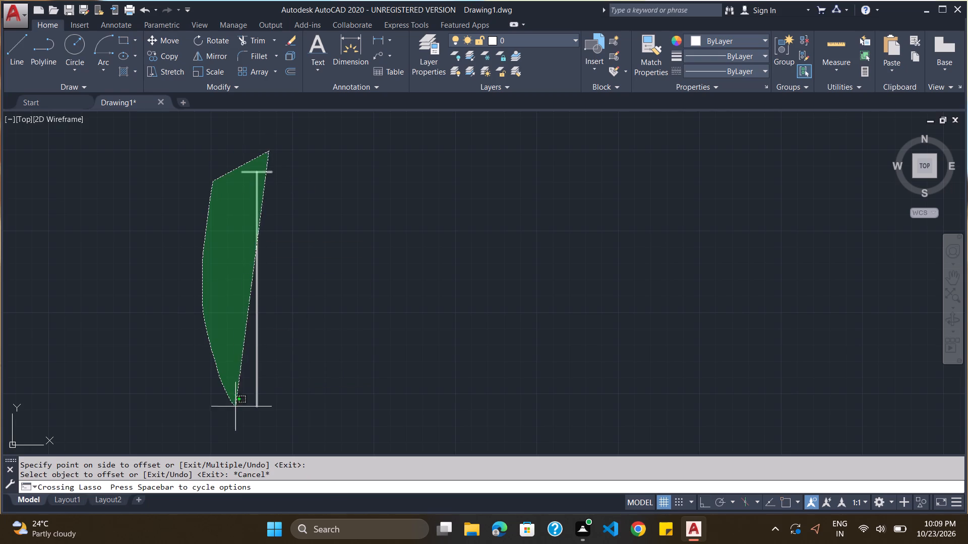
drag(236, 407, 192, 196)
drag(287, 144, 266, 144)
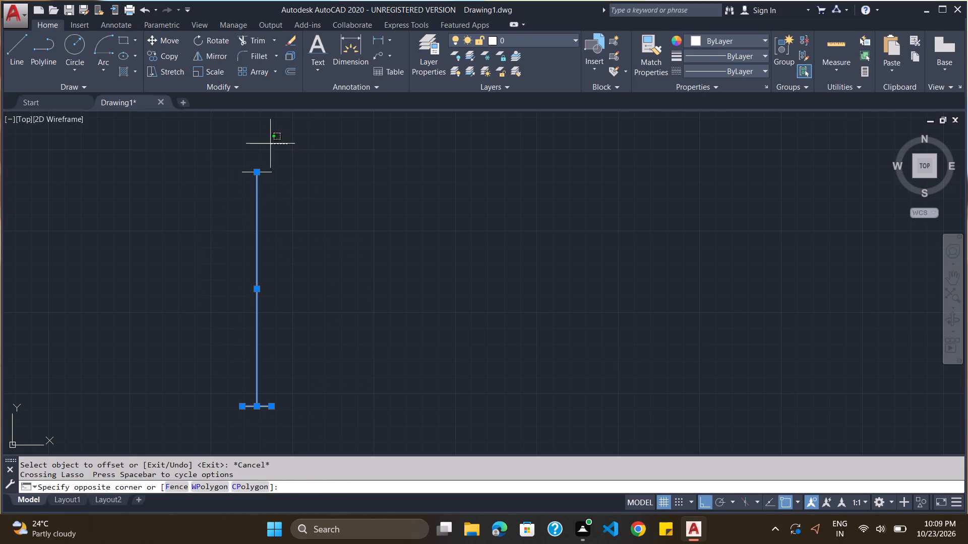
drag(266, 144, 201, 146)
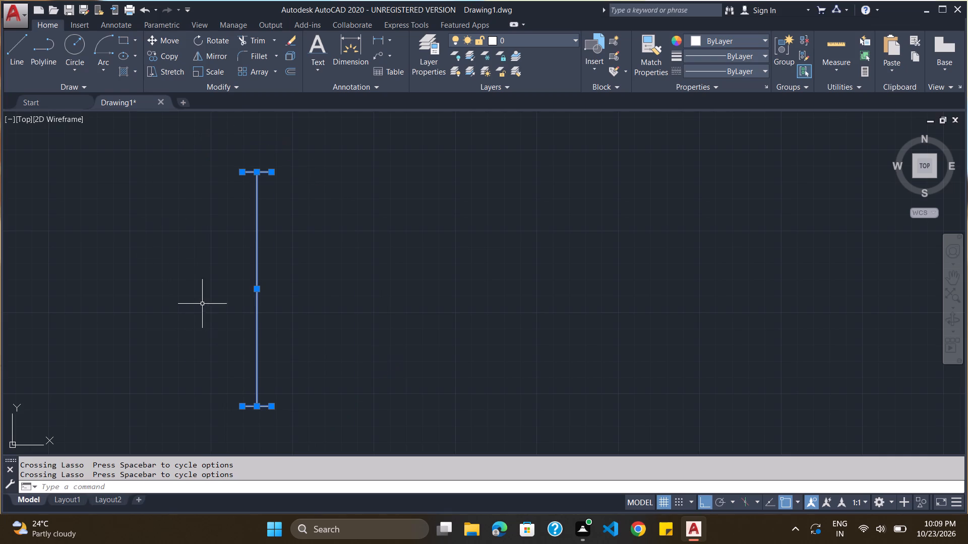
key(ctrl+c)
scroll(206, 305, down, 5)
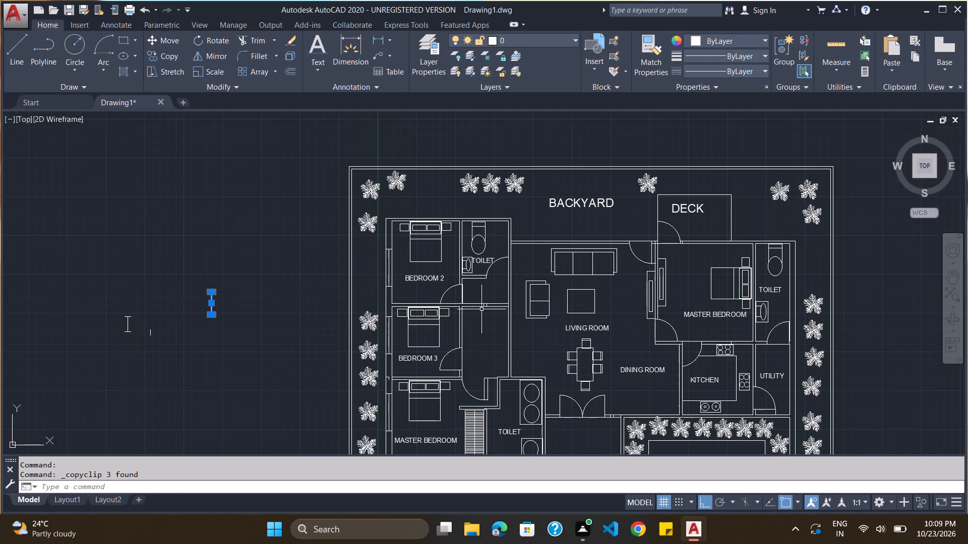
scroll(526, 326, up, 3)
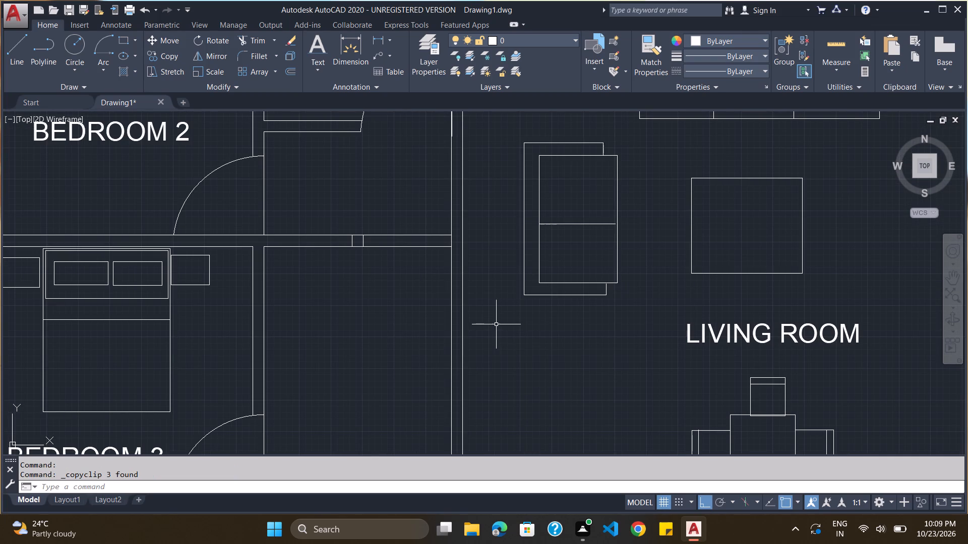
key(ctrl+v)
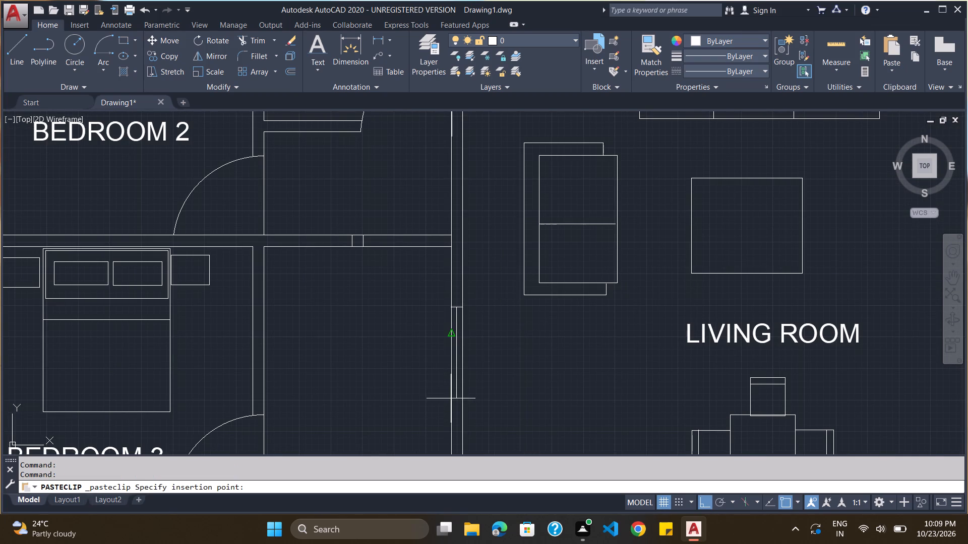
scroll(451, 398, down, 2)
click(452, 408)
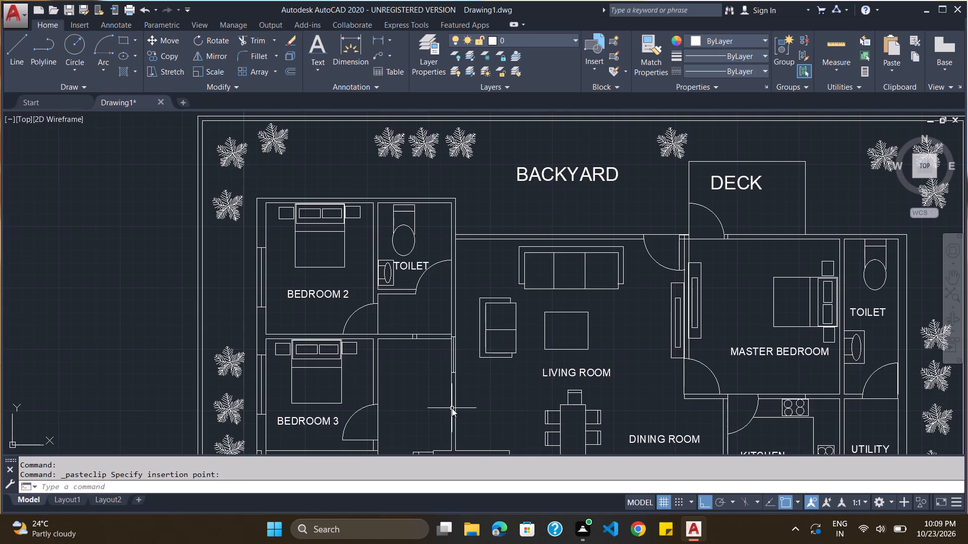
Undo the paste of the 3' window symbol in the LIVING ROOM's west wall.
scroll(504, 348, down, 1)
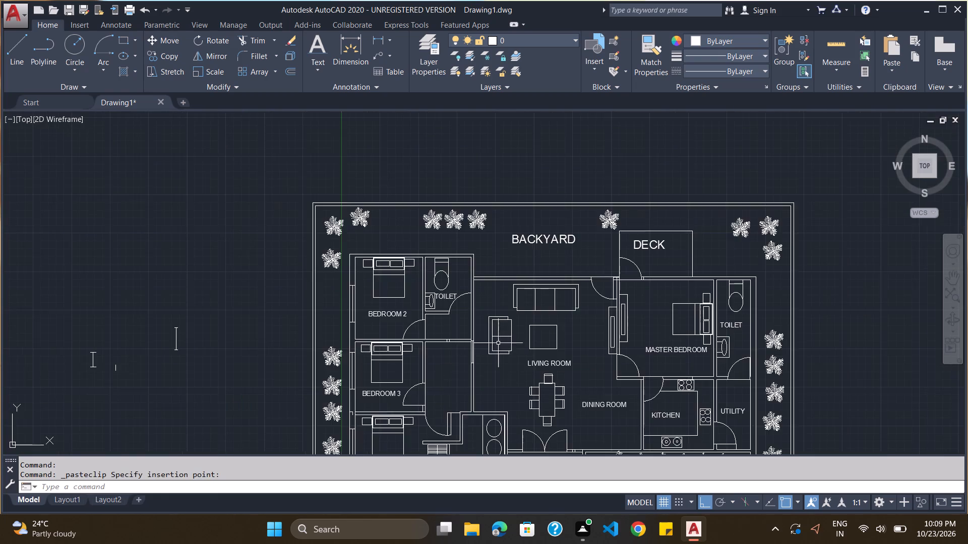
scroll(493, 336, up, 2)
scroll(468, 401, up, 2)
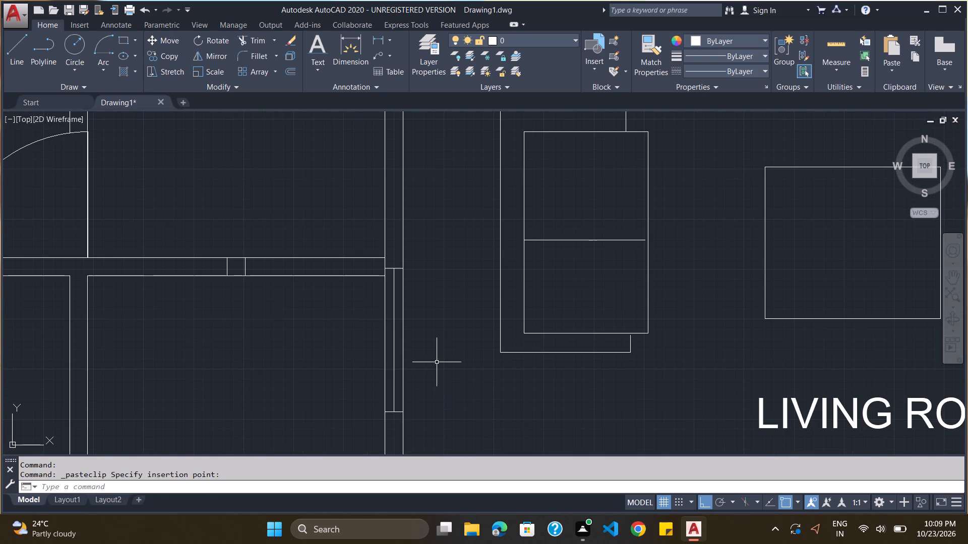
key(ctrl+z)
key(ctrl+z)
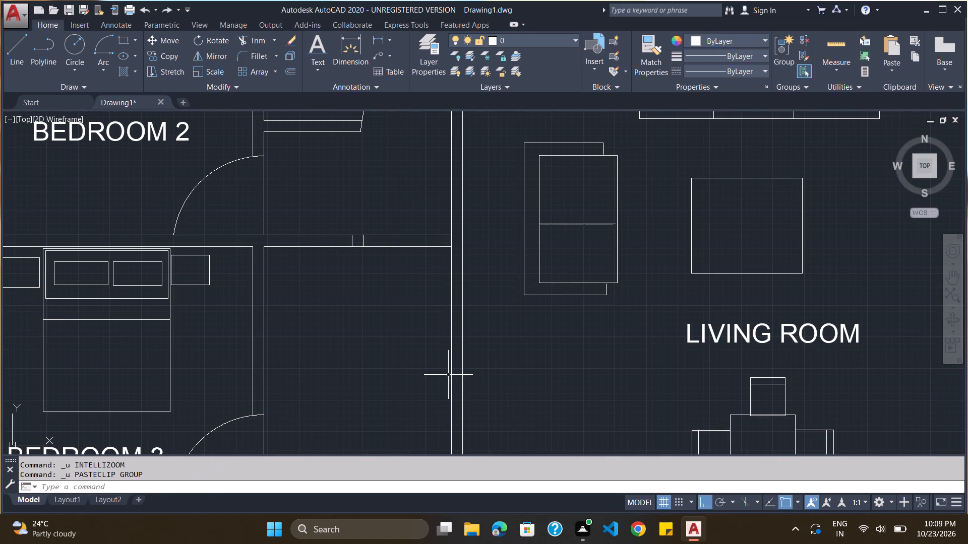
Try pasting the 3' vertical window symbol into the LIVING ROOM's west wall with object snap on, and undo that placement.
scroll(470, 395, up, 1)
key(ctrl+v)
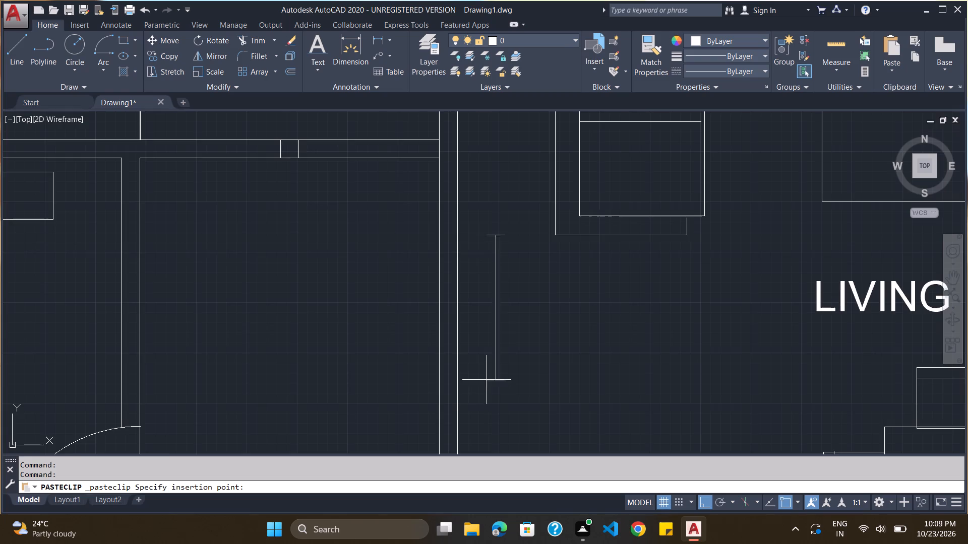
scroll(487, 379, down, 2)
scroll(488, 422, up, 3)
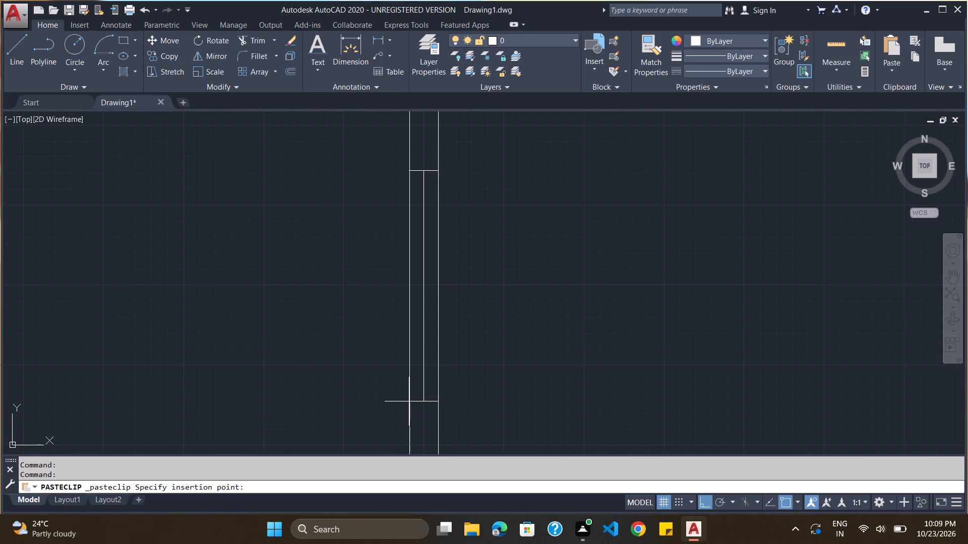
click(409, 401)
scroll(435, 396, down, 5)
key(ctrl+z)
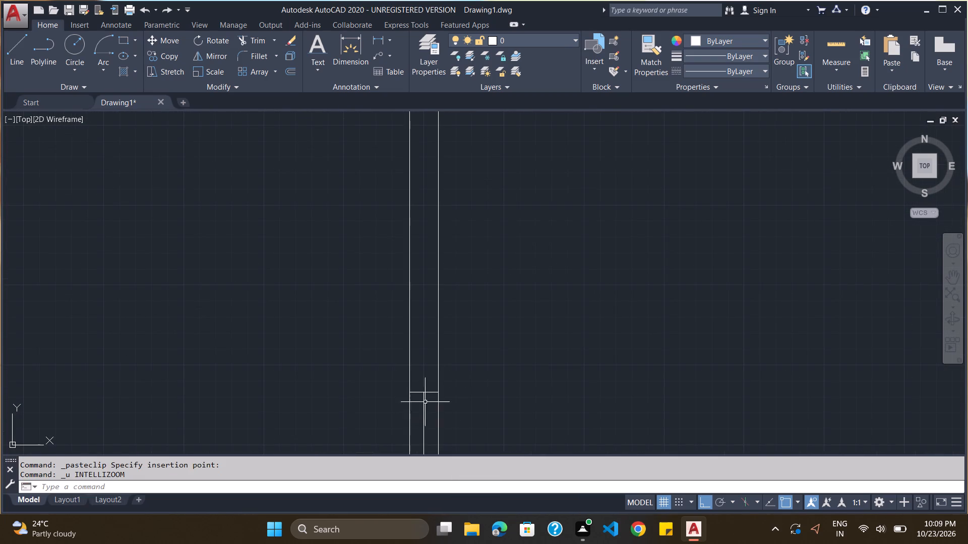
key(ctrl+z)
Paste the 3' vertical window symbol into the LIVING ROOM's west wall, south of the BEDROOM 2 partition line, with object snap off.
key(ctrl+v)
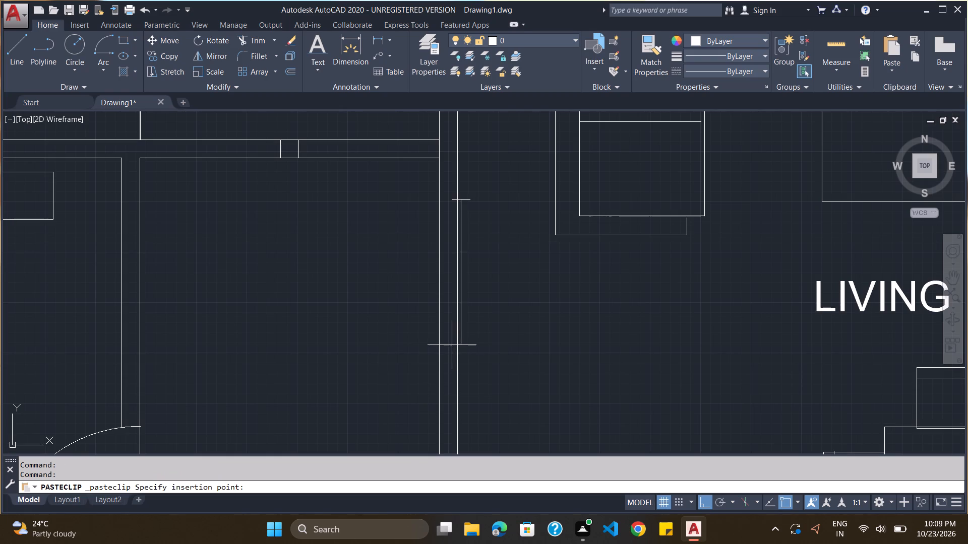
click(781, 499)
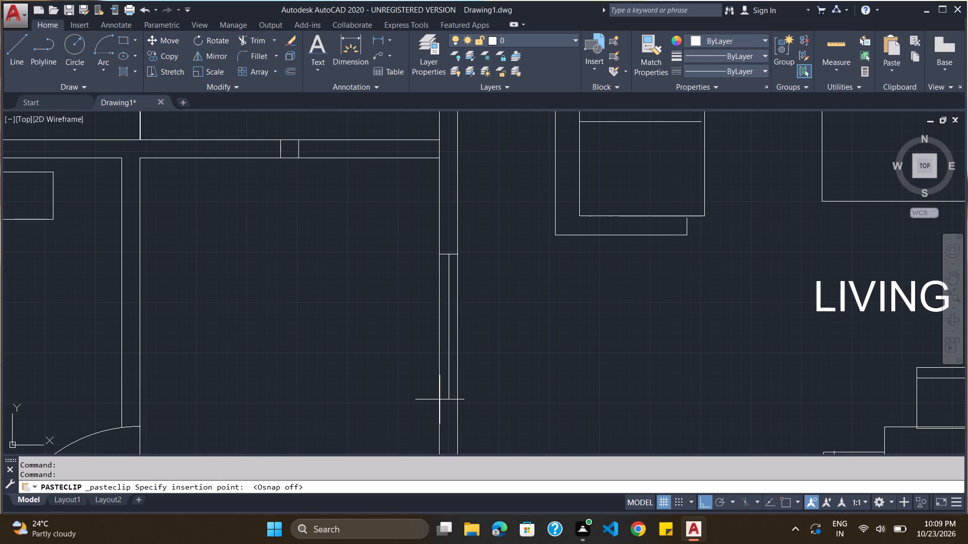
click(439, 399)
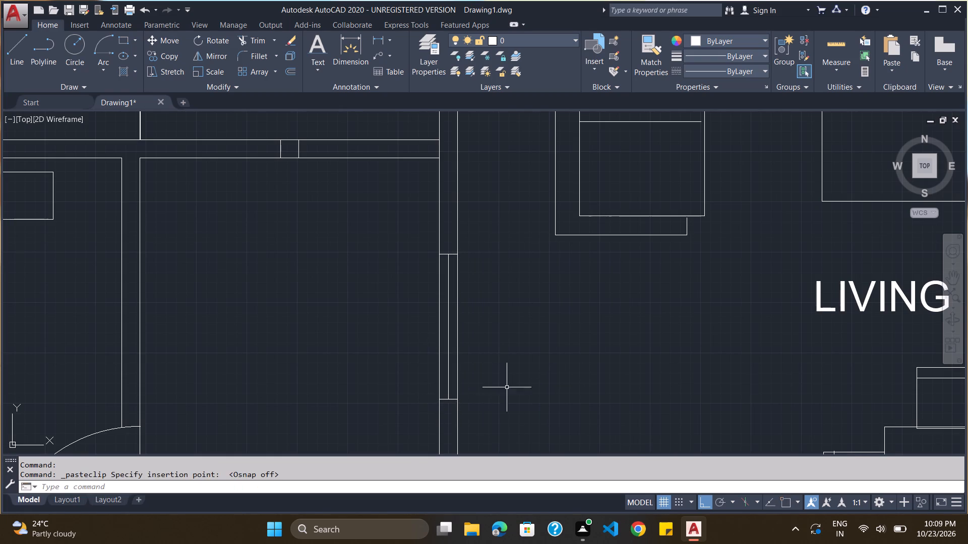
Paste another 3' window symbol into the LIVING ROOM's west wall, north of the first one, ending just below the partition junction.
scroll(510, 378, down, 3)
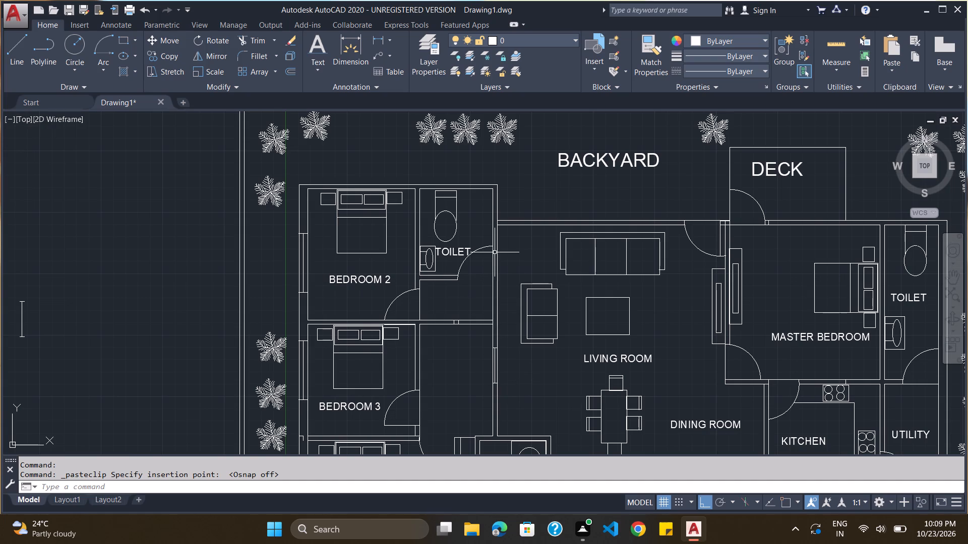
scroll(497, 279, down, 2)
scroll(501, 380, up, 3)
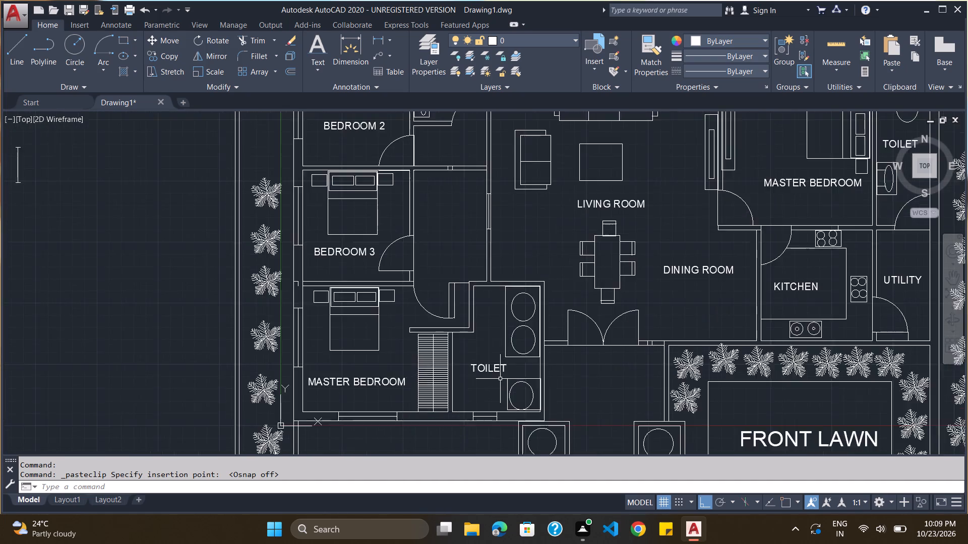
scroll(500, 379, up, 1)
scroll(500, 377, down, 2)
scroll(499, 258, down, 2)
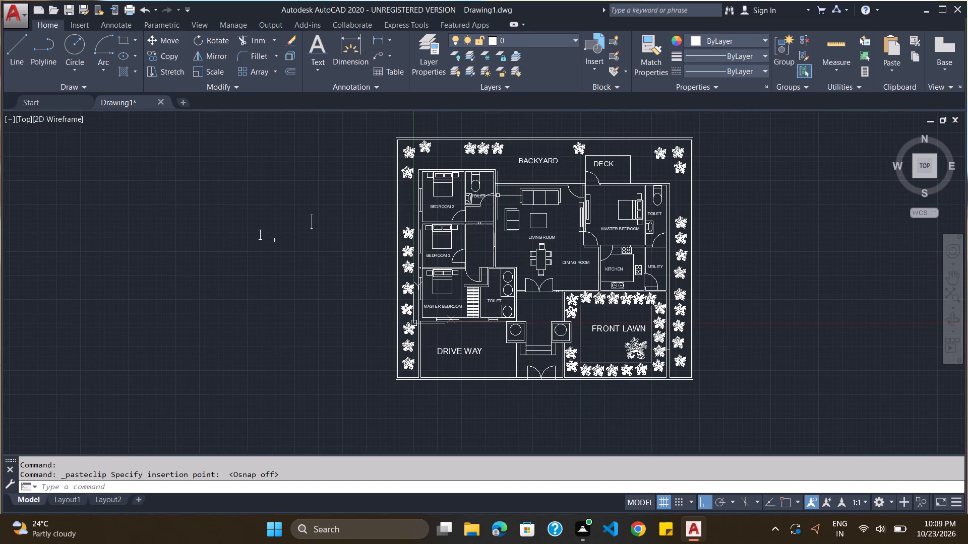
scroll(498, 195, up, 1)
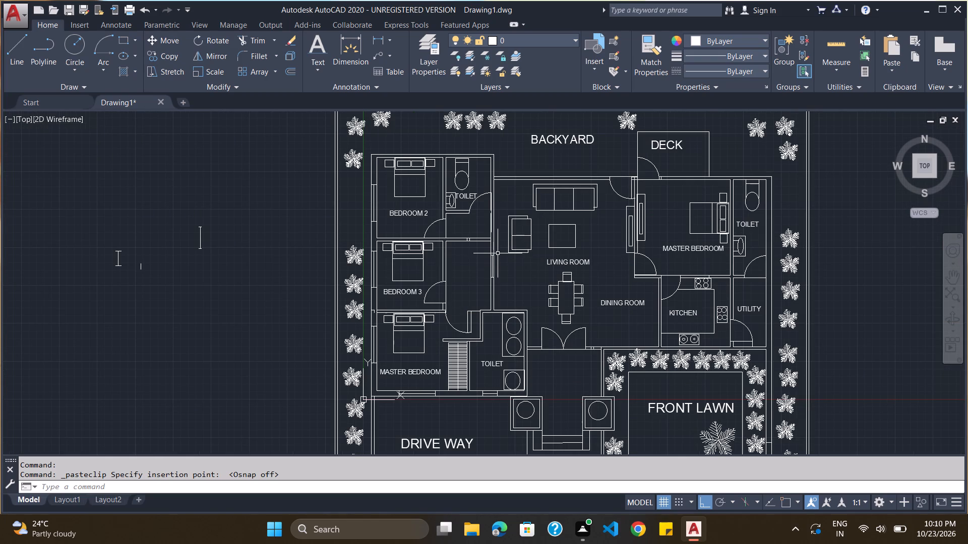
key(ctrl+v)
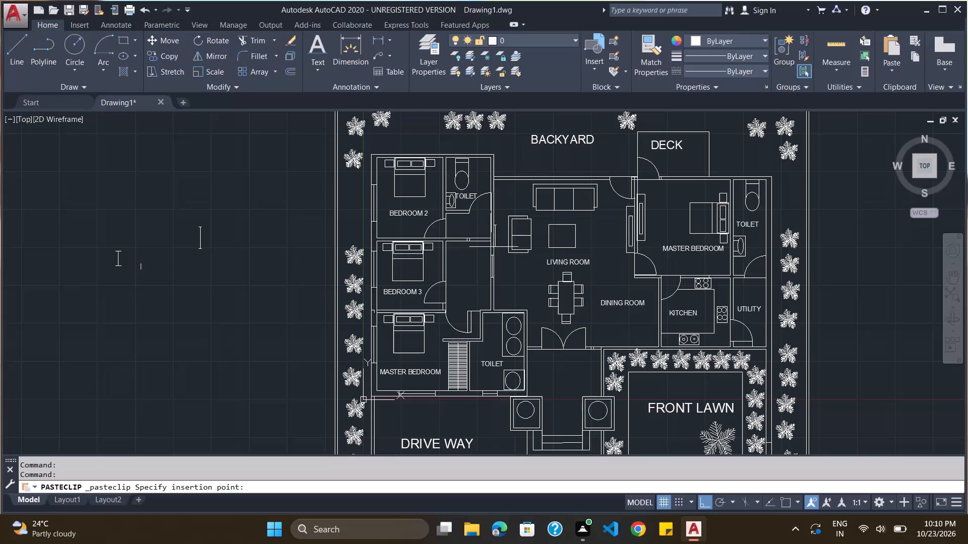
scroll(491, 240, up, 4)
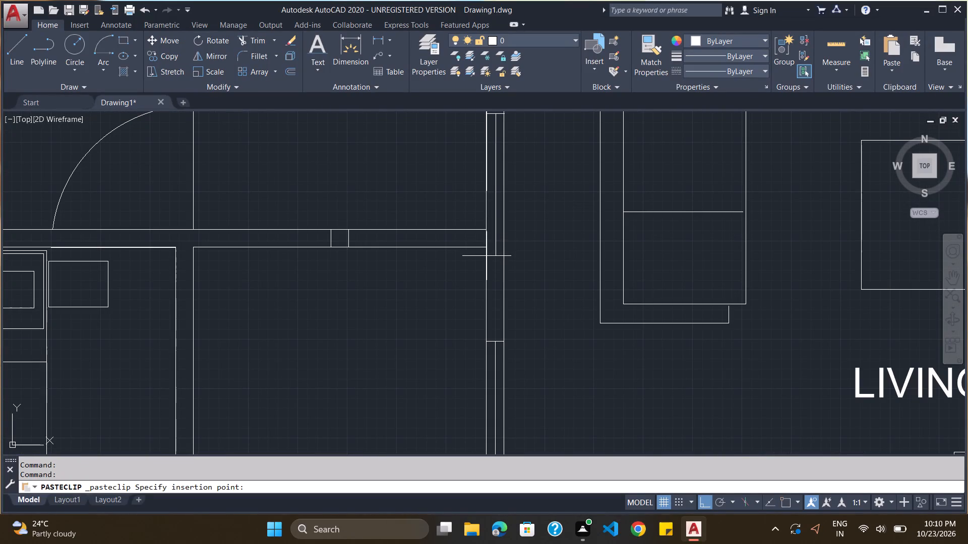
click(486, 256)
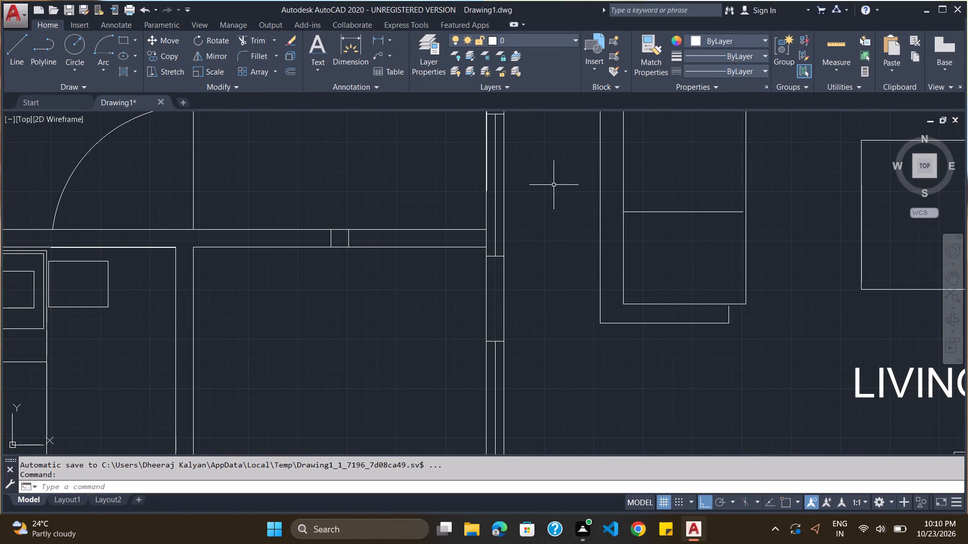
key(Escape)
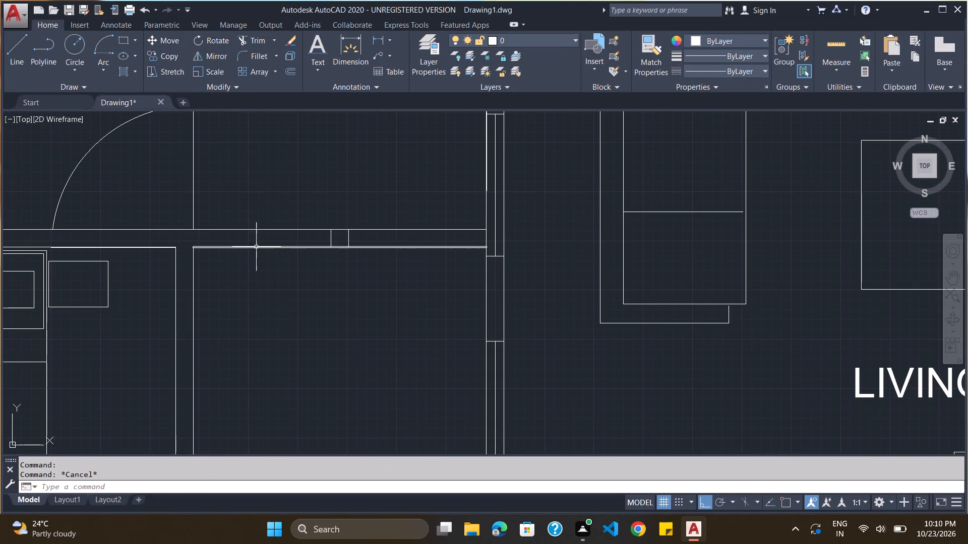
Trim away the two parallel partition lines crossing the passage between BEDROOM 2's east wall and the LIVING ROOM's west wall.
text(TRIM)
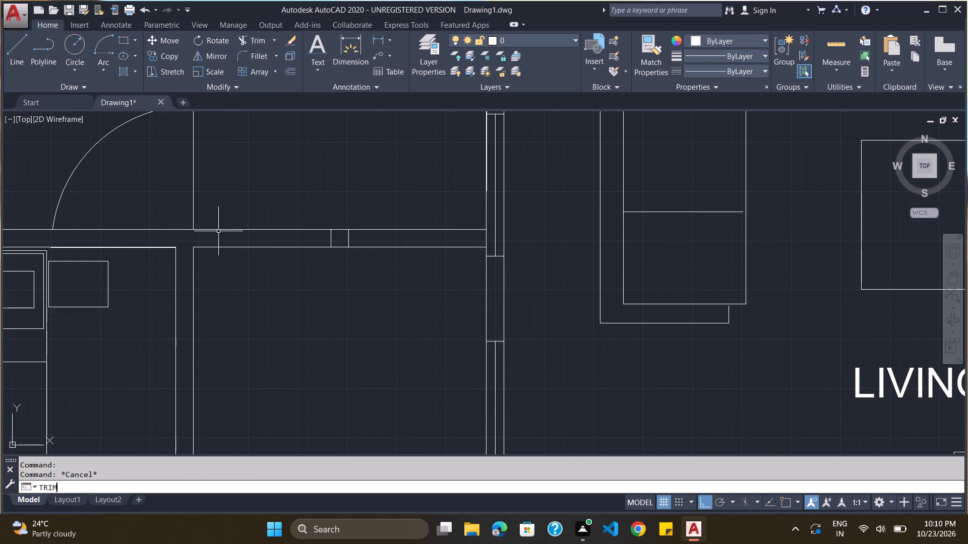
key(Return)
key(Return)
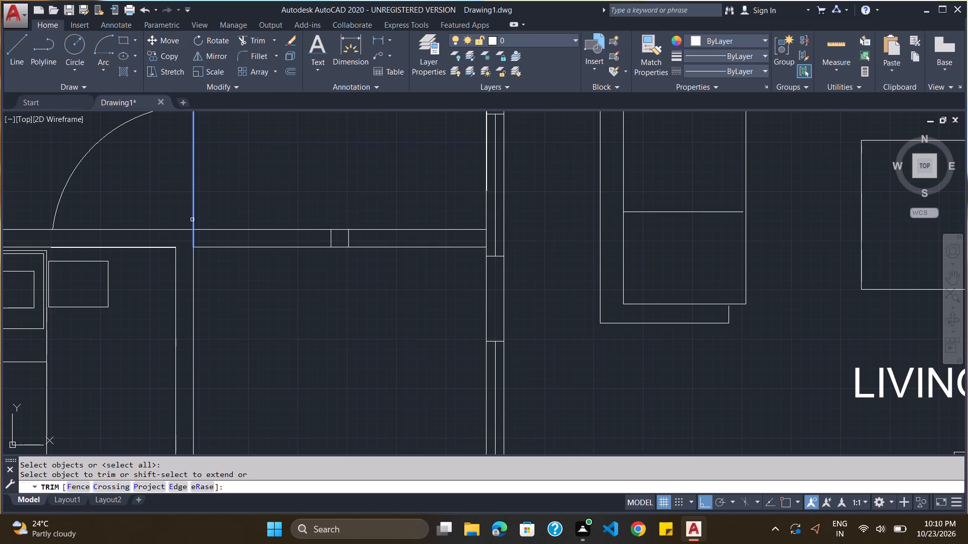
shift+click(192, 220)
click(218, 230)
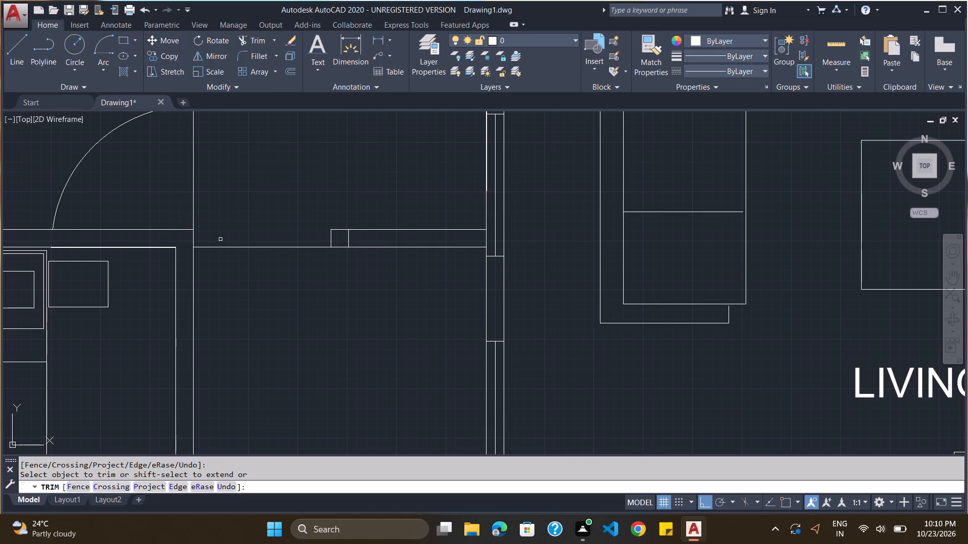
click(221, 248)
click(398, 227)
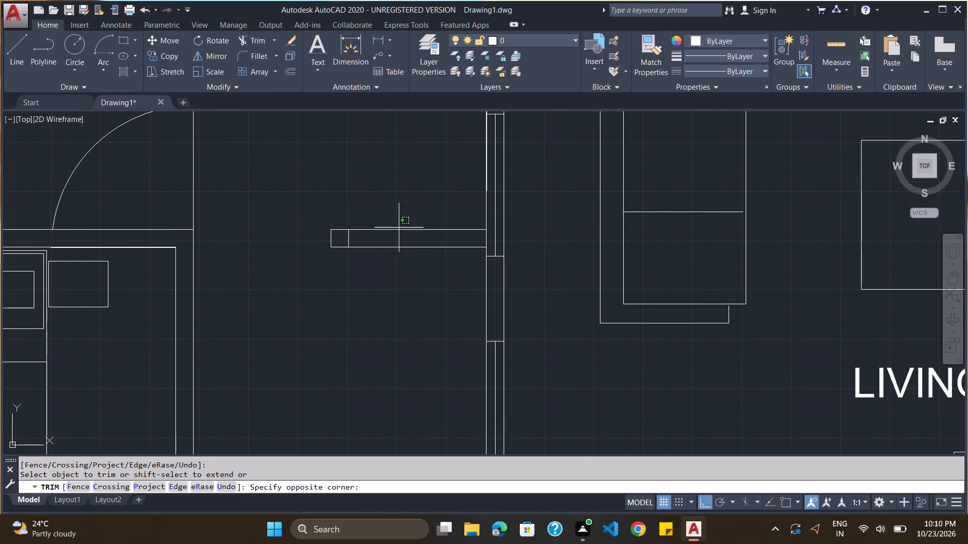
double_click(399, 230)
click(407, 247)
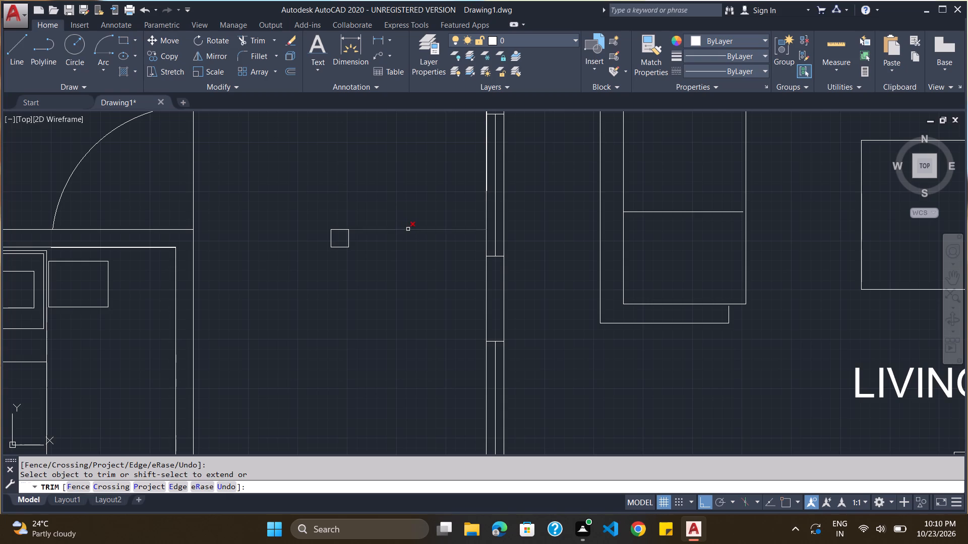
click(408, 229)
key(Escape)
Erase the small leftover square of the removed partition in the middle of the passage.
drag(350, 213, 310, 261)
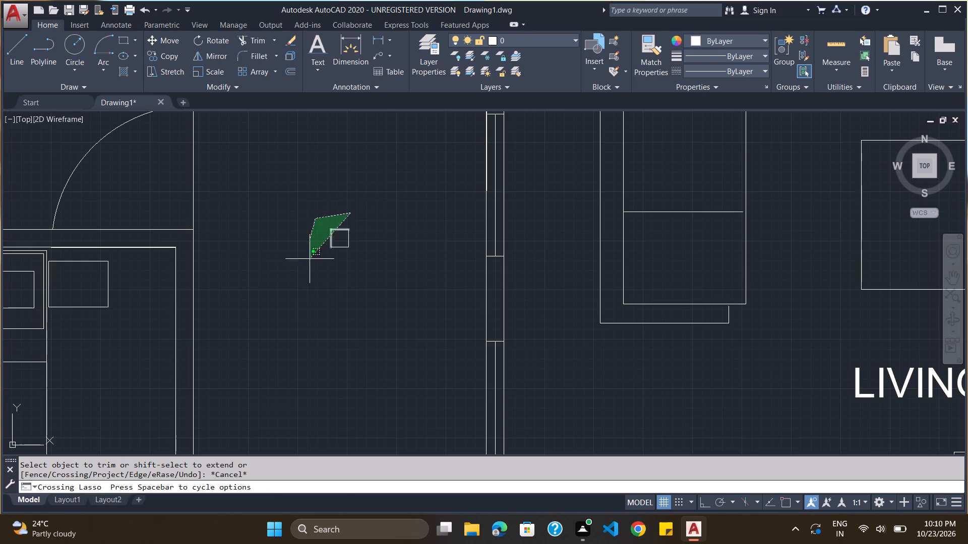
drag(310, 261, 352, 207)
key(Delete)
Examine the whole plan for window placement, including the windows in the south wall of the MASTER BEDROOM and TOILET.
scroll(357, 256, down, 4)
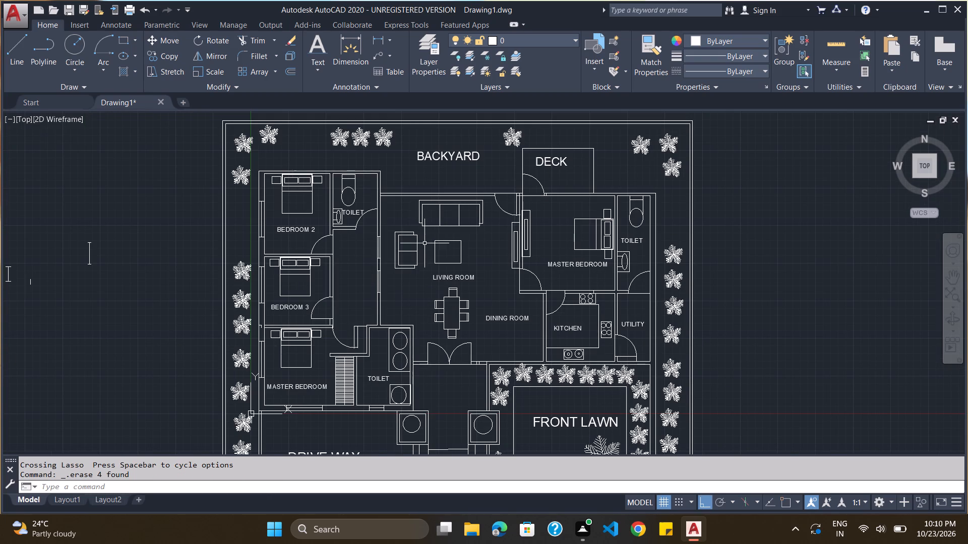
scroll(408, 275, up, 1)
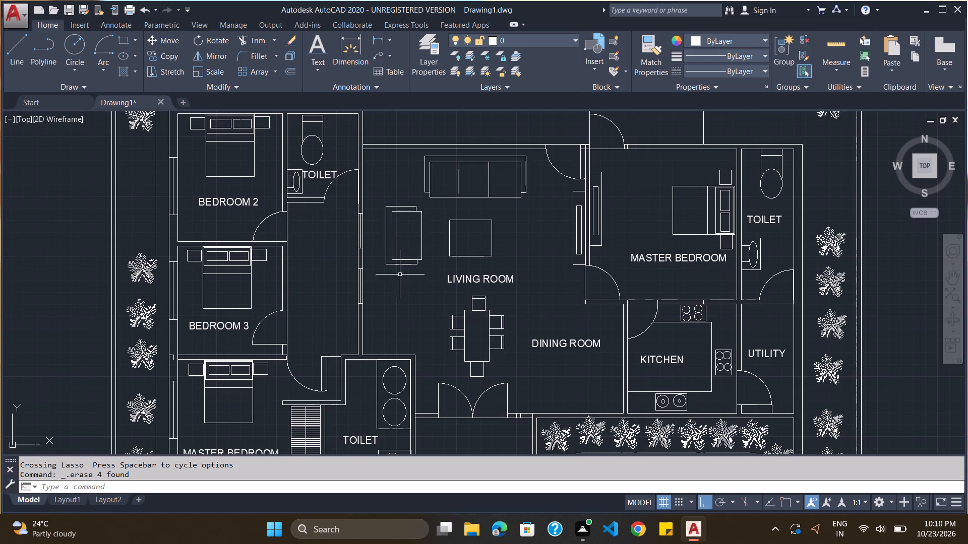
scroll(252, 190, down, 2)
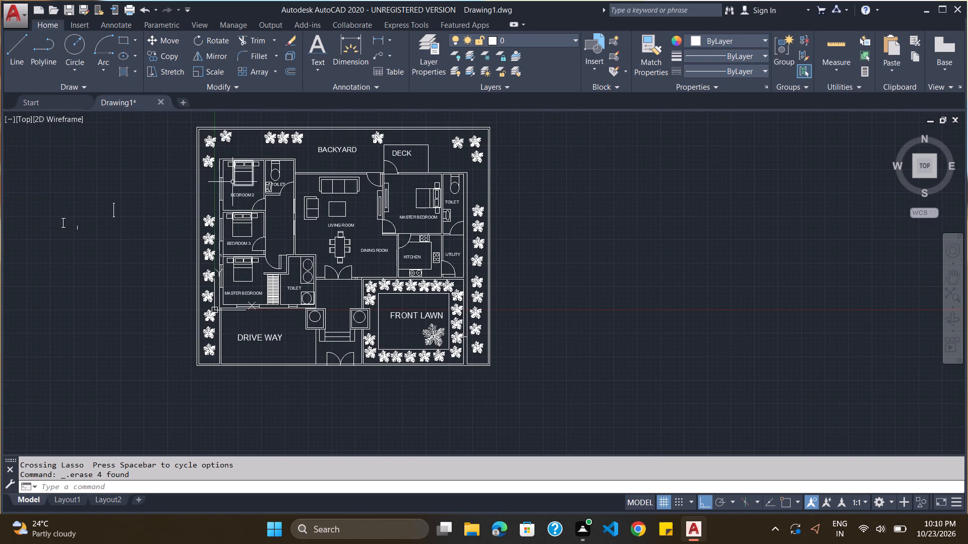
scroll(232, 182, up, 3)
scroll(271, 274, down, 4)
scroll(265, 343, up, 5)
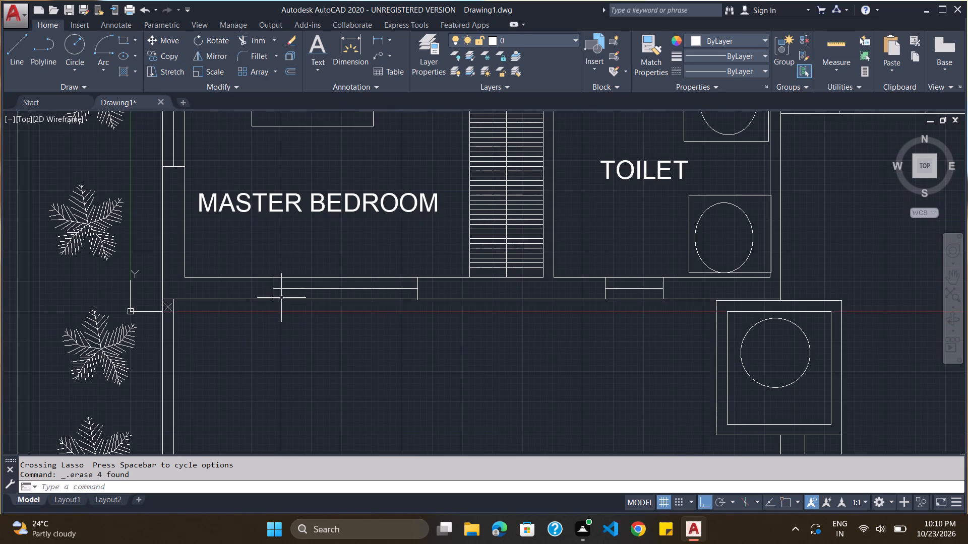
click(273, 294)
scroll(288, 292, down, 4)
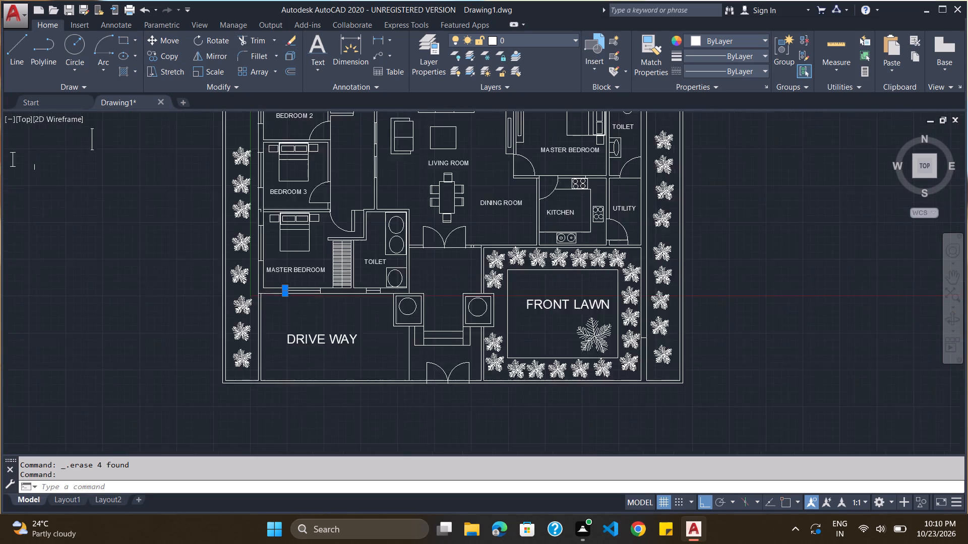
key(Escape)
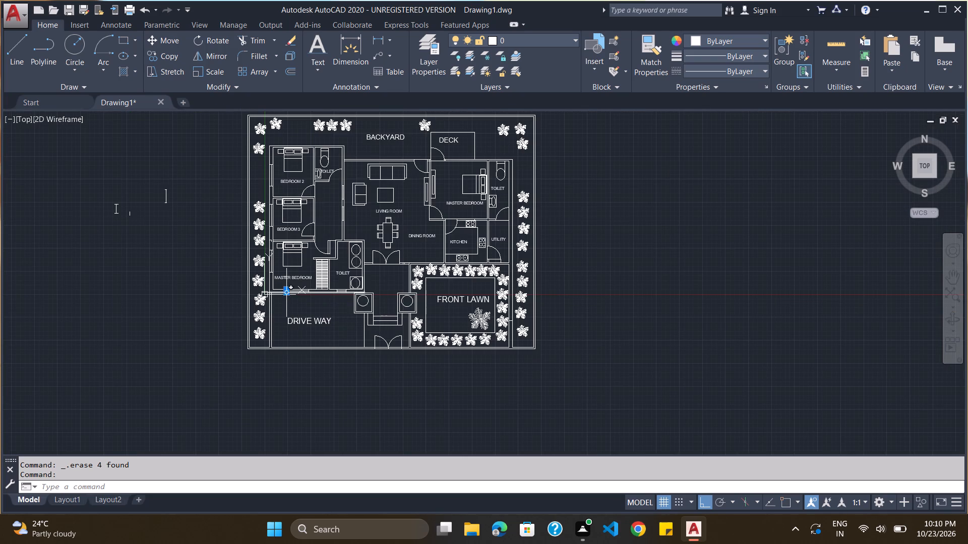
key(Escape)
scroll(213, 212, up, 2)
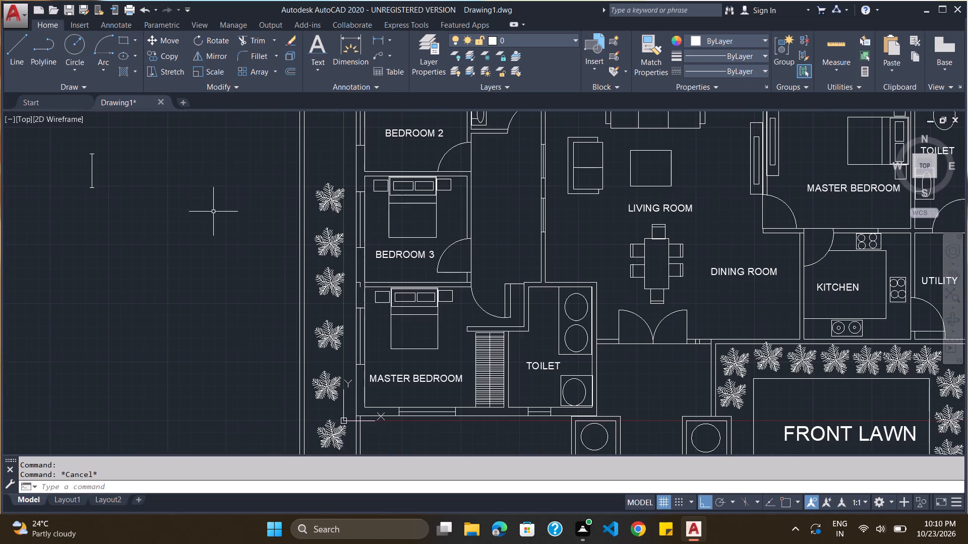
scroll(225, 193, down, 2)
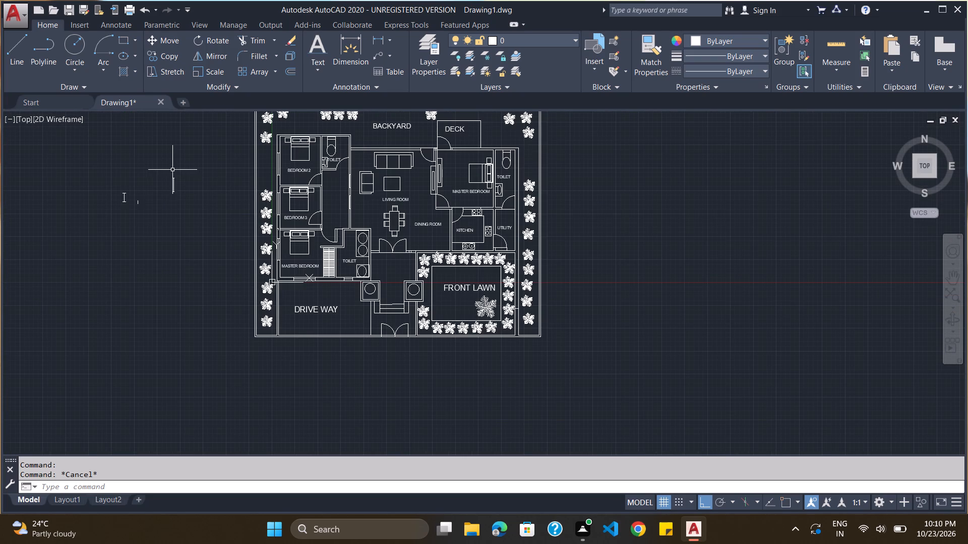
Erase the lower end line and the 3' vertical line of the spare window symbol west of the plan, keeping its upper 4.5" line.
scroll(175, 192, up, 5)
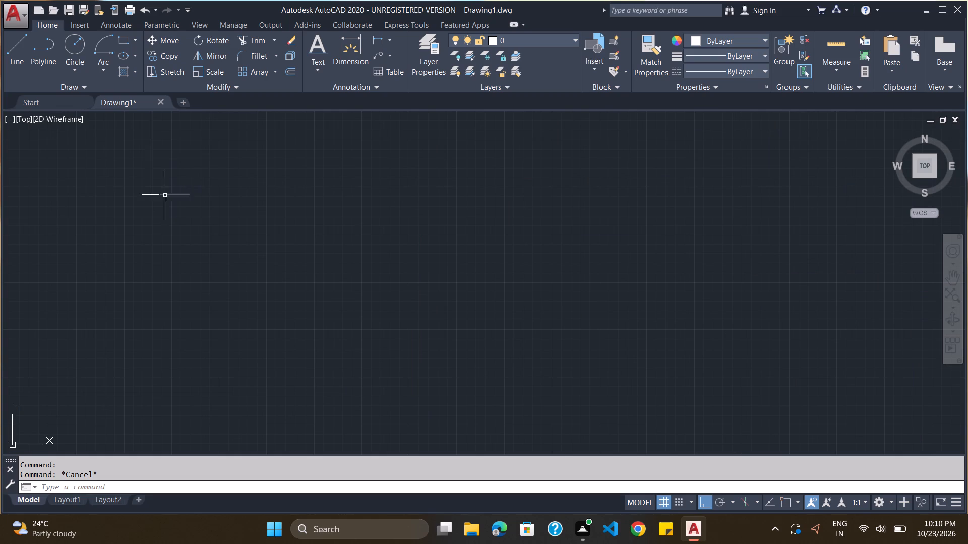
click(159, 195)
key(Delete)
scroll(177, 195, down, 2)
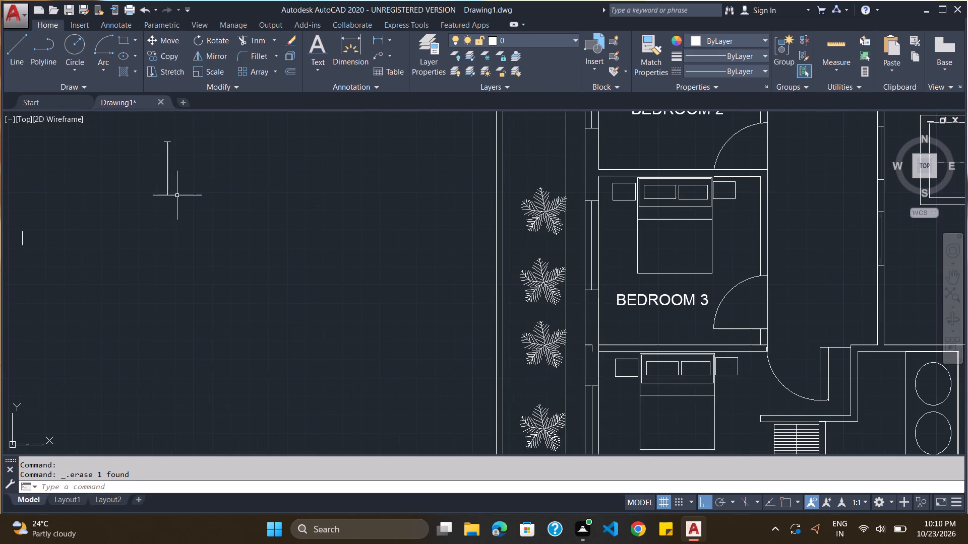
click(167, 151)
key(Delete)
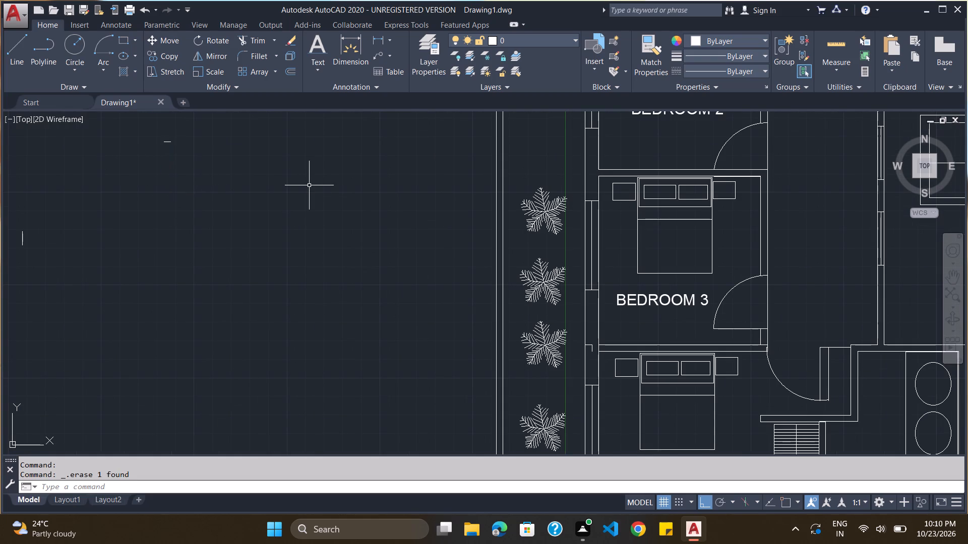
Draw a 5' vertical line downward from the midpoint of the spare 4.5" window end line west of the plan.
scroll(133, 146, up, 2)
click(10, 51)
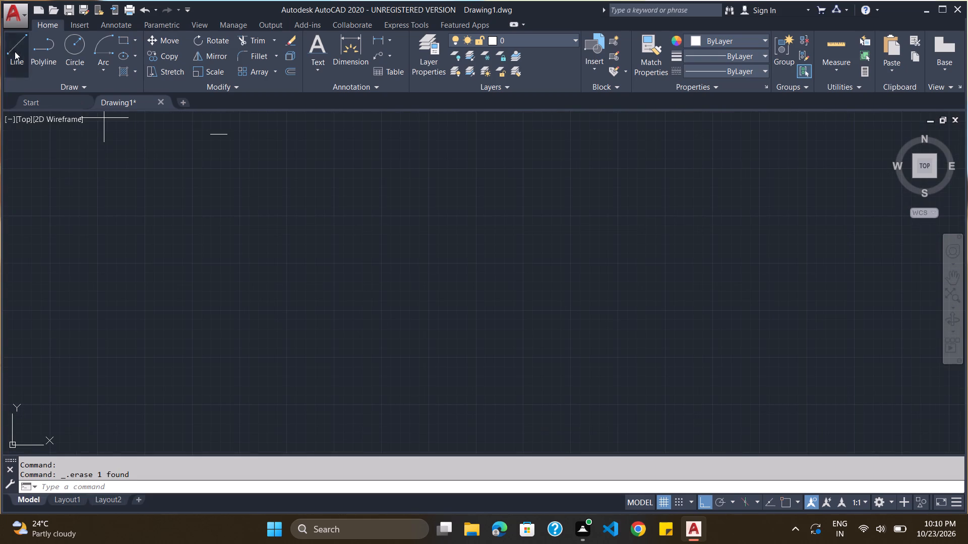
scroll(211, 121, up, 2)
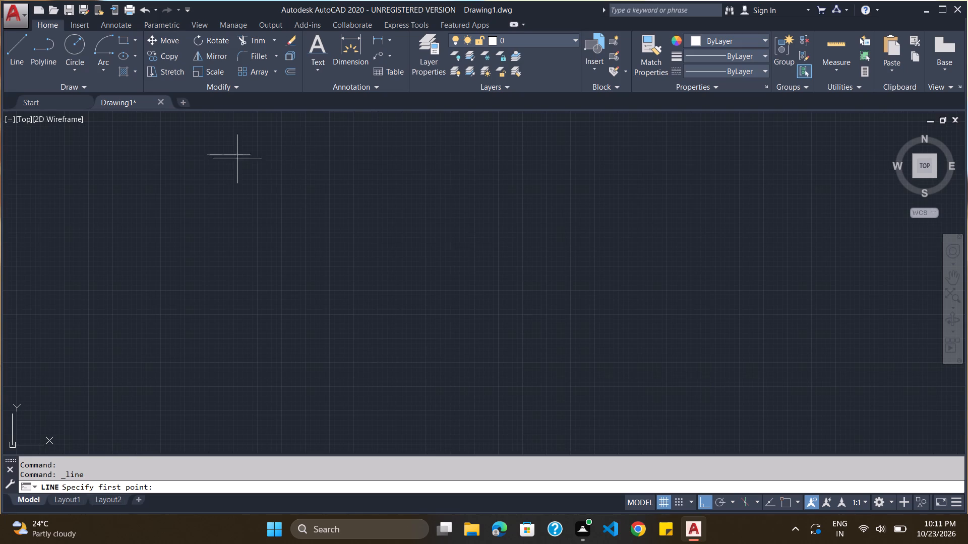
click(786, 504)
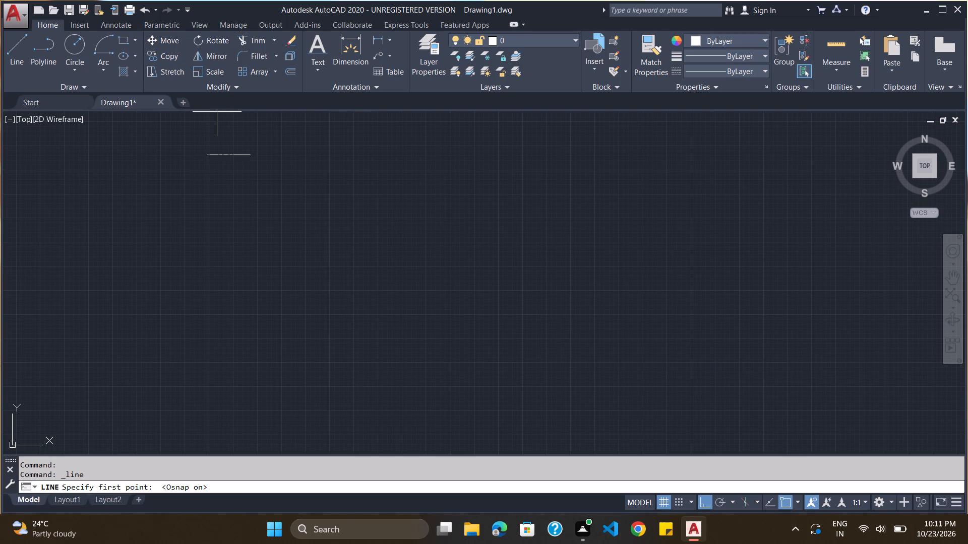
click(231, 152)
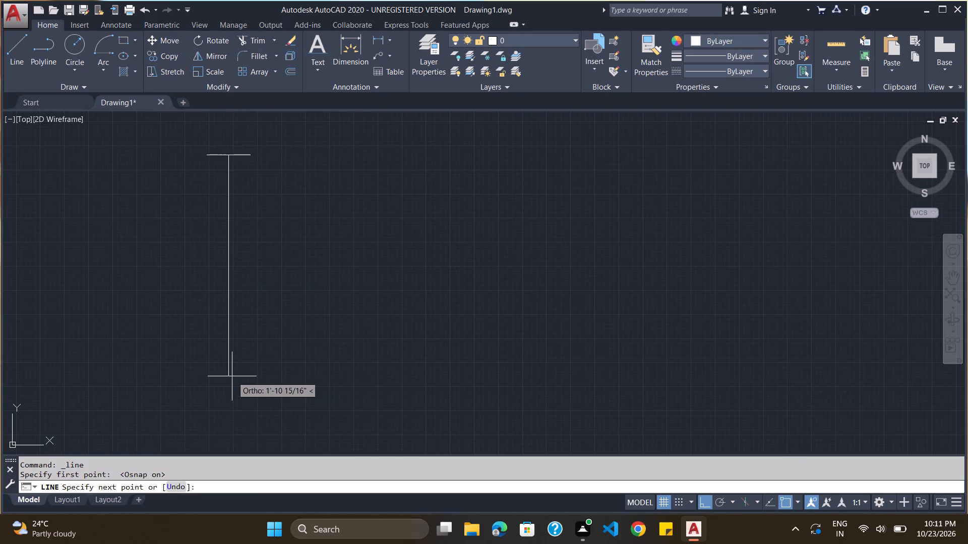
key(5)
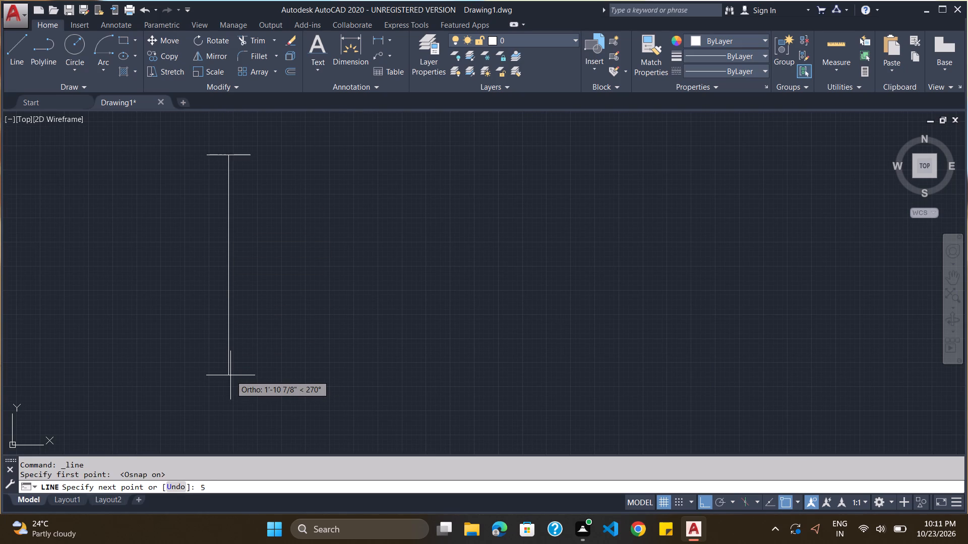
key(apostrophe)
key(Return)
scroll(233, 371, down, 3)
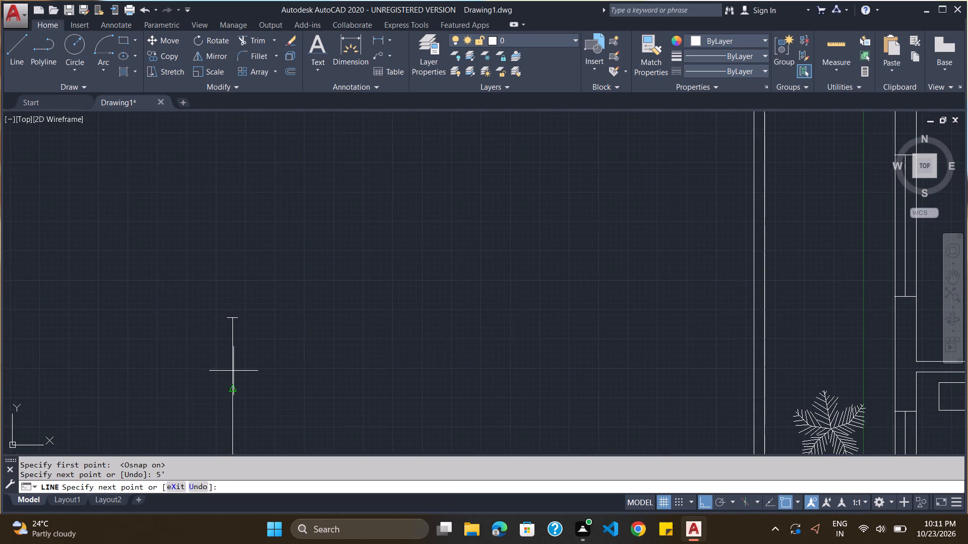
scroll(236, 384, down, 2)
key(Escape)
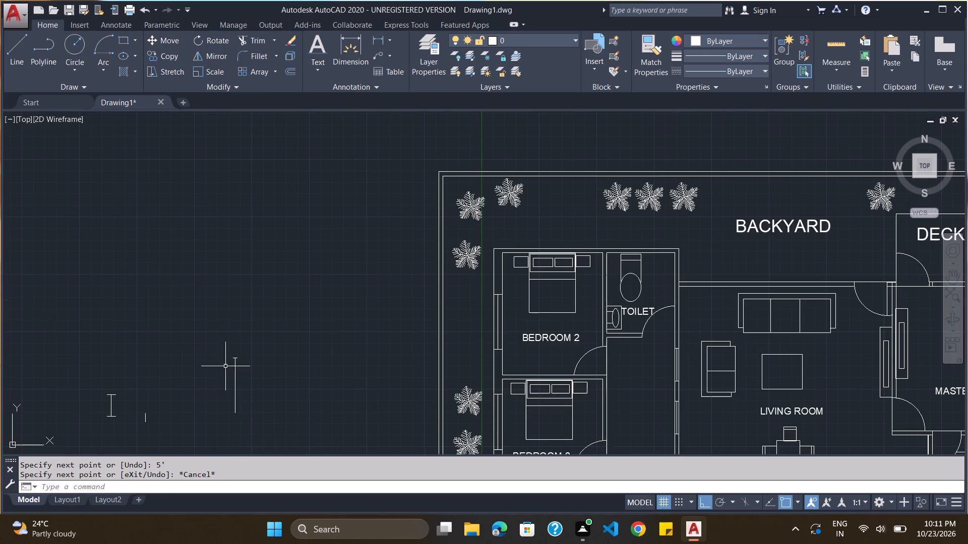
Offset the 4.5" end line 5' downward to close the lower end of the new window symbol.
key(o)
key(Return)
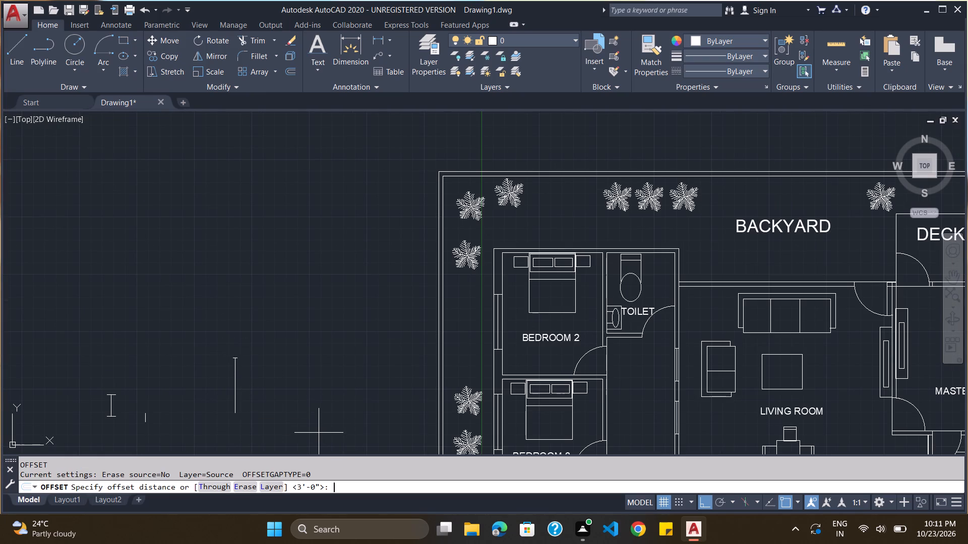
scroll(235, 359, up, 2)
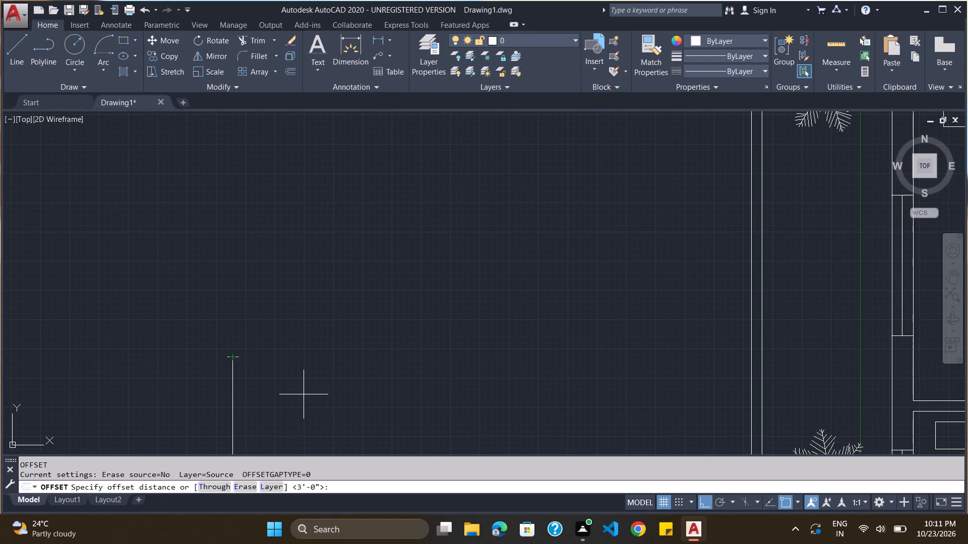
text(5')
key(Return)
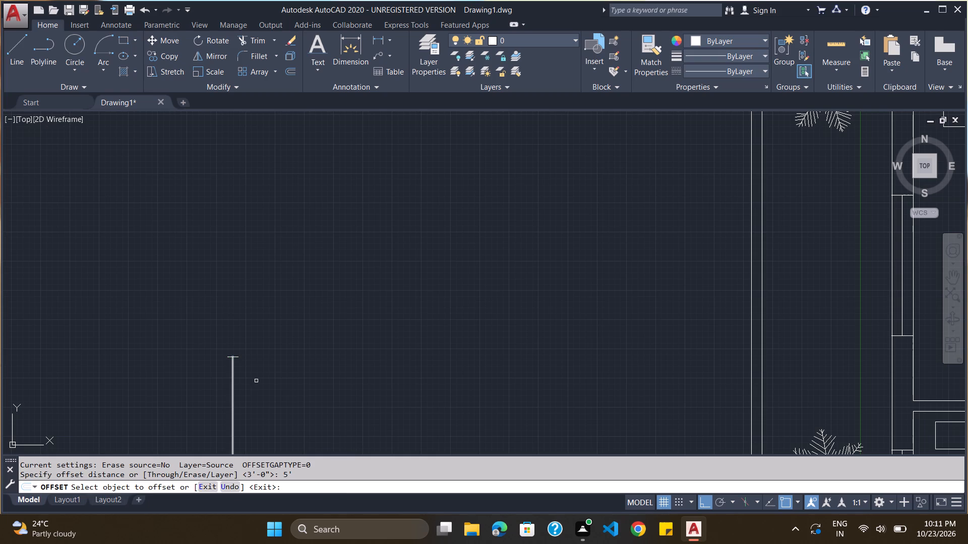
click(237, 358)
scroll(244, 399, down, 3)
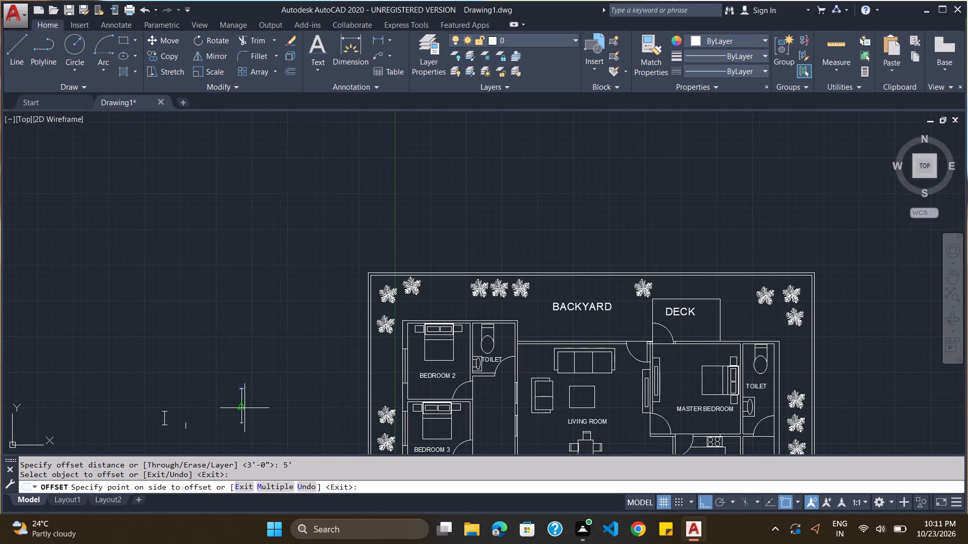
click(247, 427)
drag(249, 370, 216, 411)
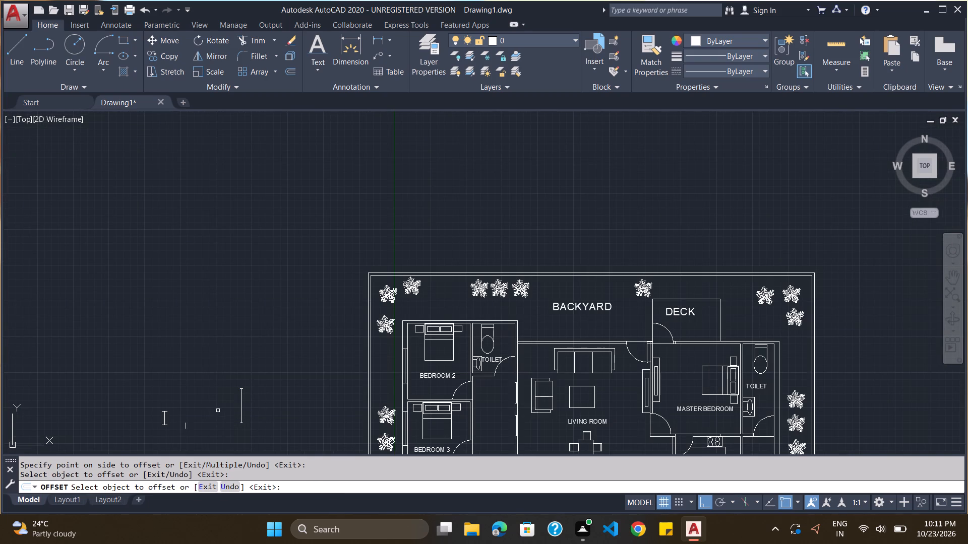
key(Escape)
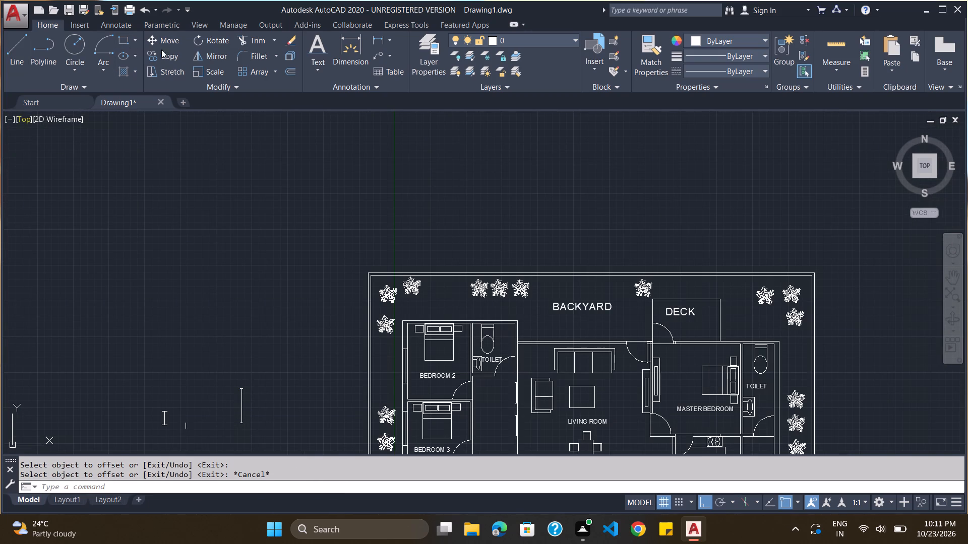
Rotate the new 5' window symbol by 270° about its upper end so it lies horizontally.
click(215, 42)
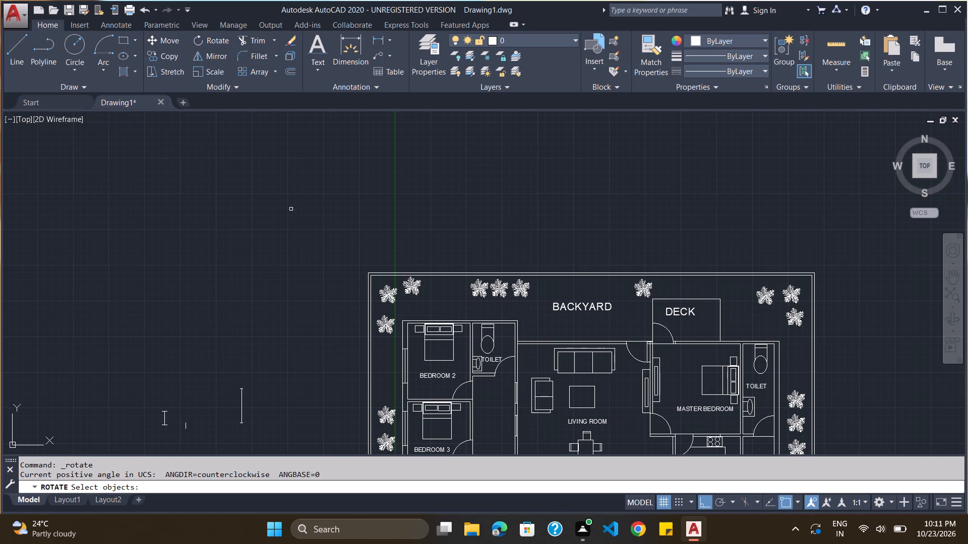
drag(248, 367, 275, 389)
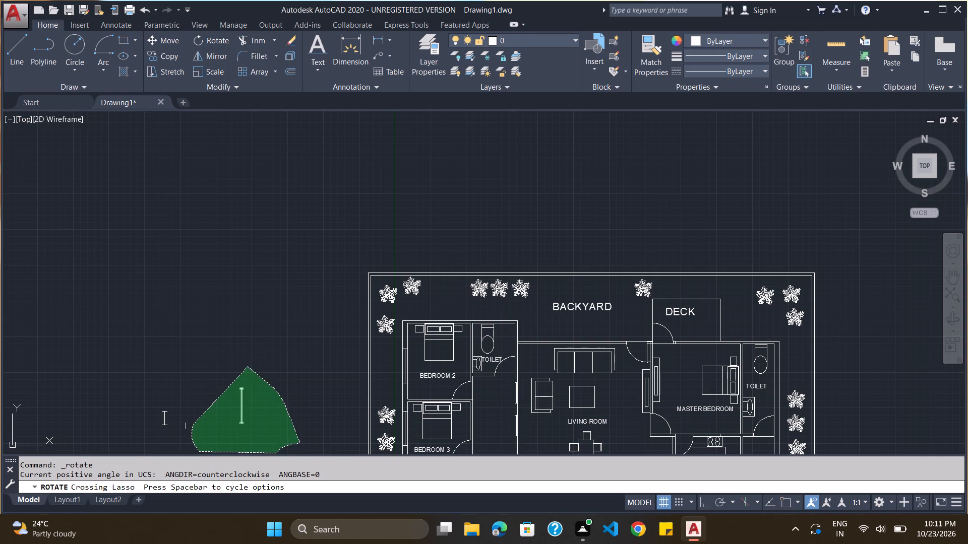
key(Return)
click(240, 390)
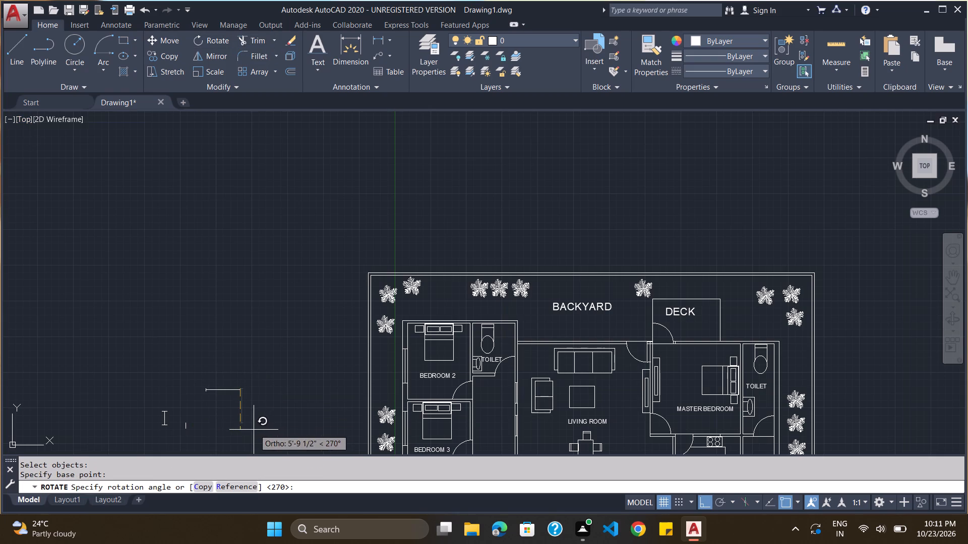
click(254, 430)
Copy the horizontal 5' window symbol into the western part of the LIVING ROOM's north wall, with object snap off.
drag(220, 347, 186, 318)
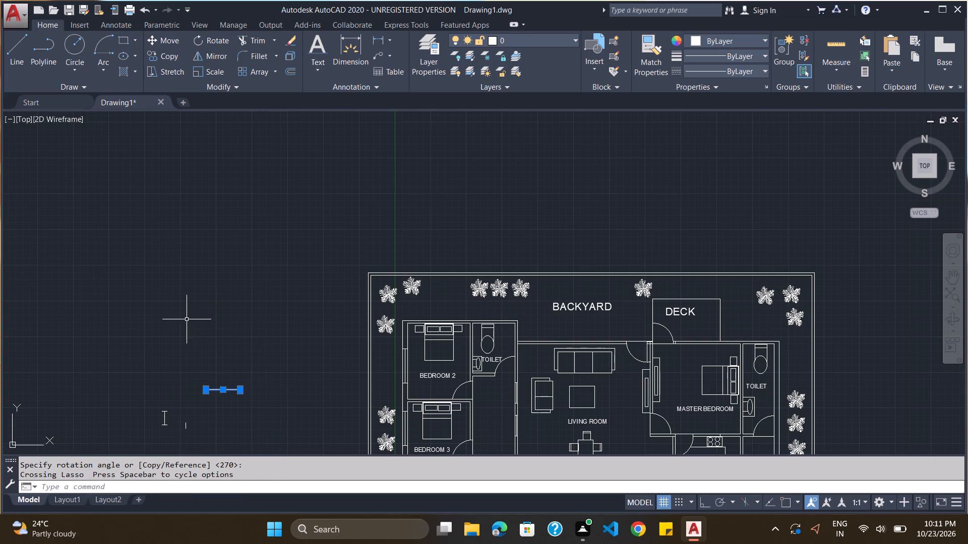
key(ctrl+c)
key(ctrl+v)
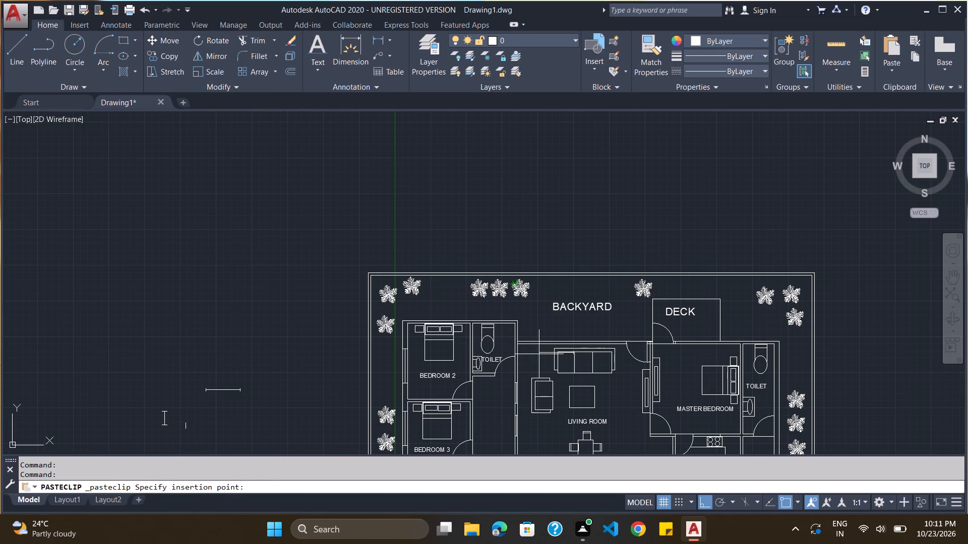
scroll(535, 353, up, 5)
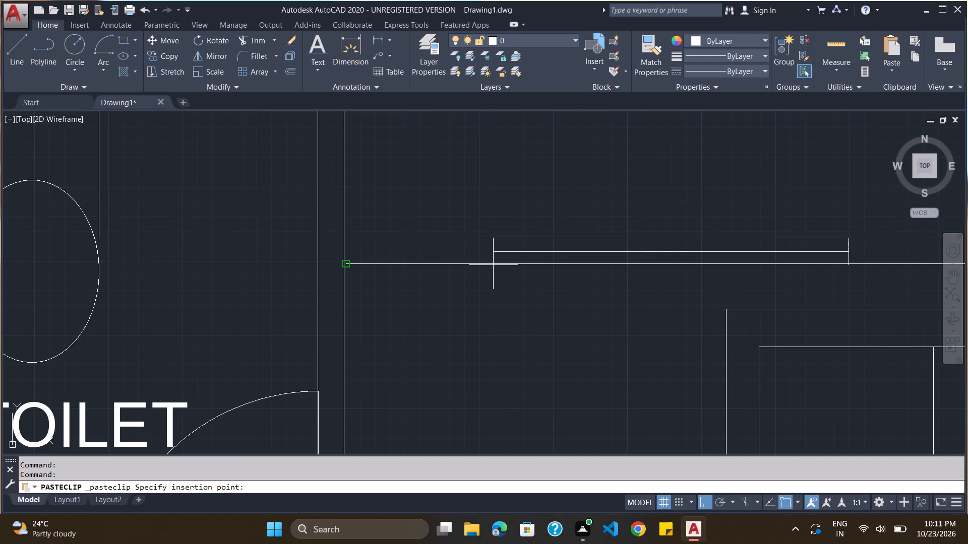
click(785, 502)
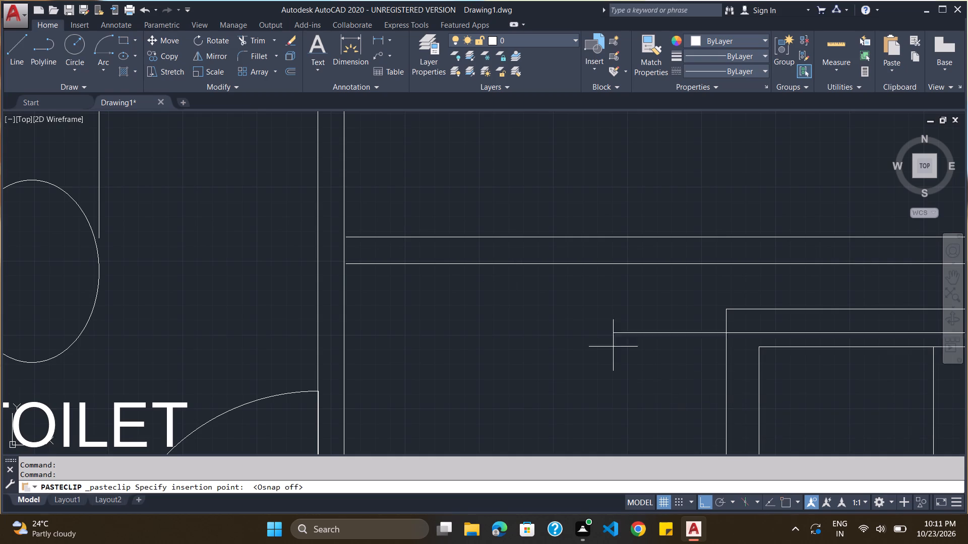
click(491, 264)
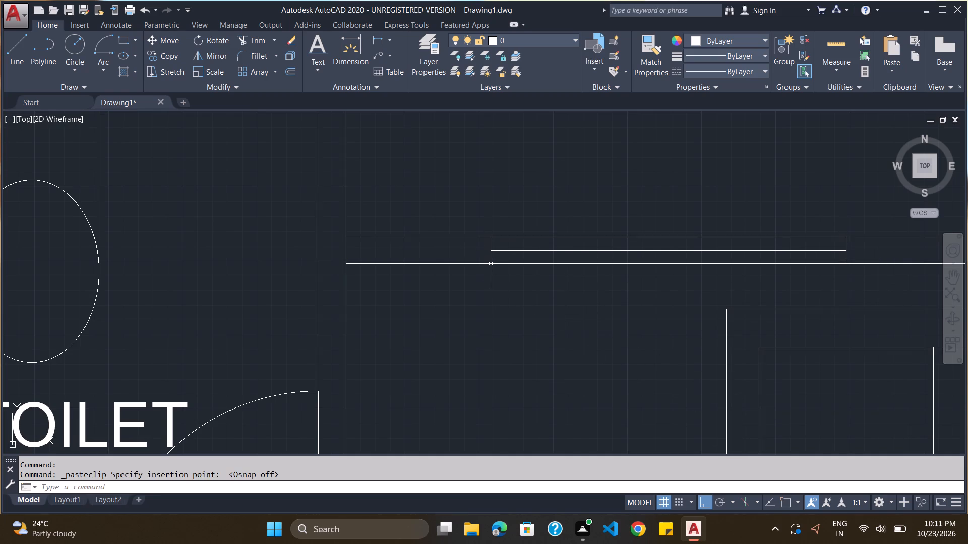
Paste another 5' window symbol into the north wall of the MASTER BEDROOM beside the DECK, just east of the deck door.
scroll(491, 264, down, 4)
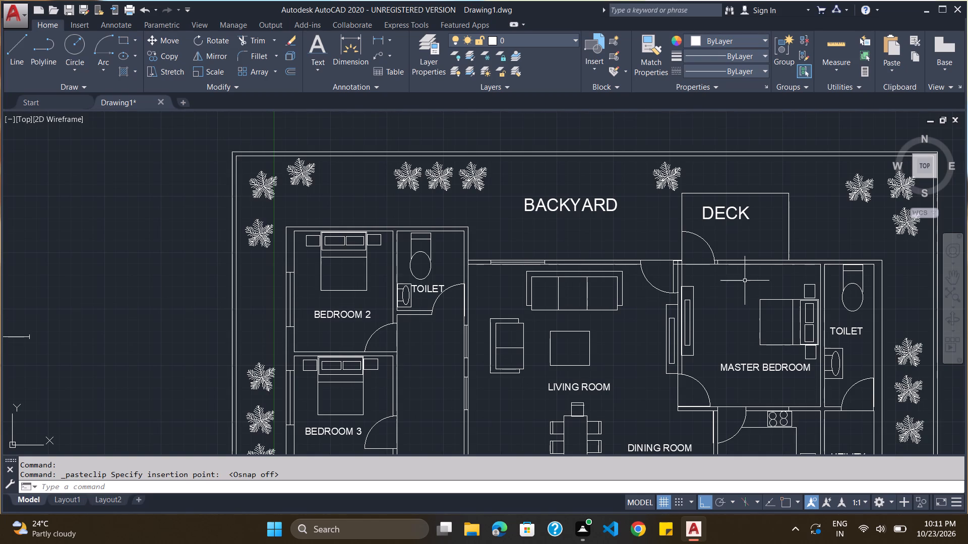
key(ctrl+v)
scroll(730, 264, up, 4)
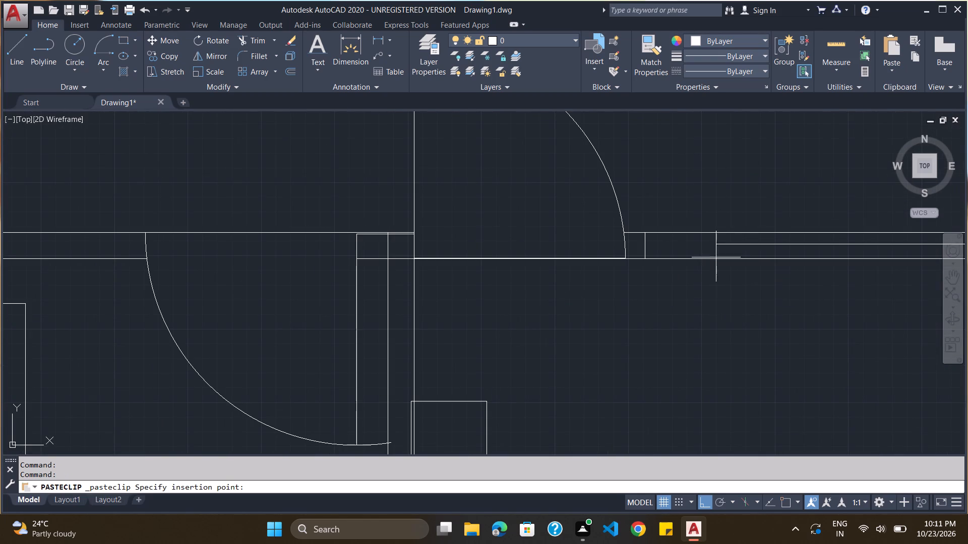
click(704, 259)
Paste a 5' window symbol into the DINING ROOM's south wall, above the planting of the FRONT LAWN.
scroll(709, 276, down, 3)
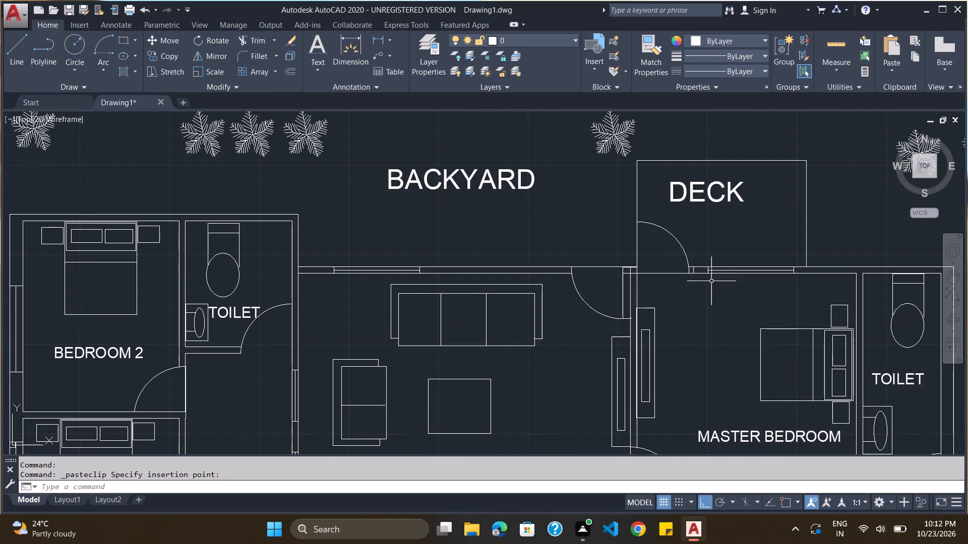
scroll(764, 299, down, 1)
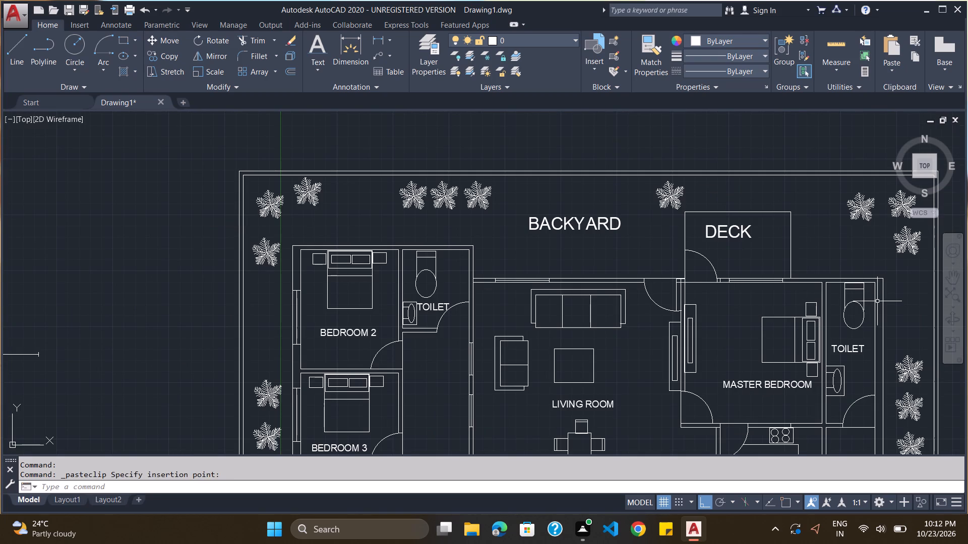
scroll(795, 317, down, 2)
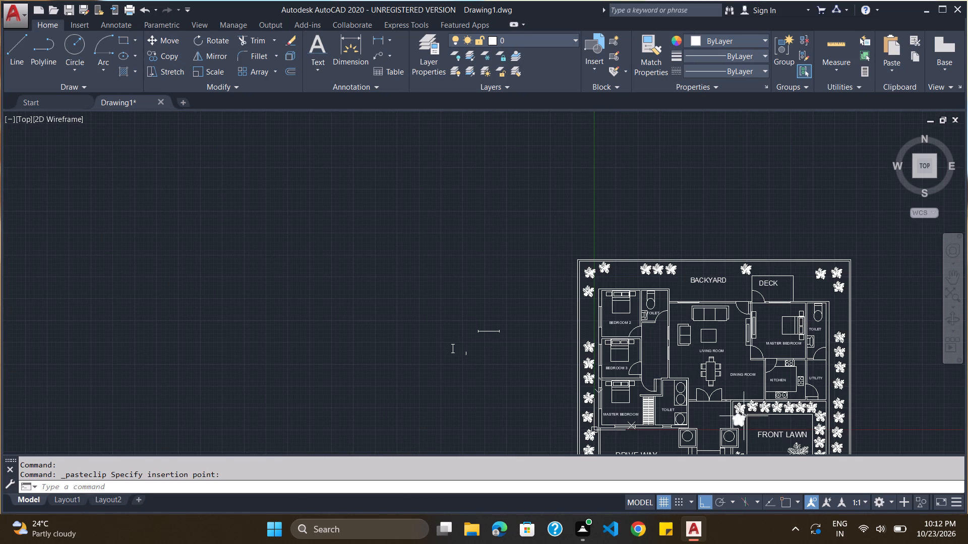
scroll(736, 425, up, 1)
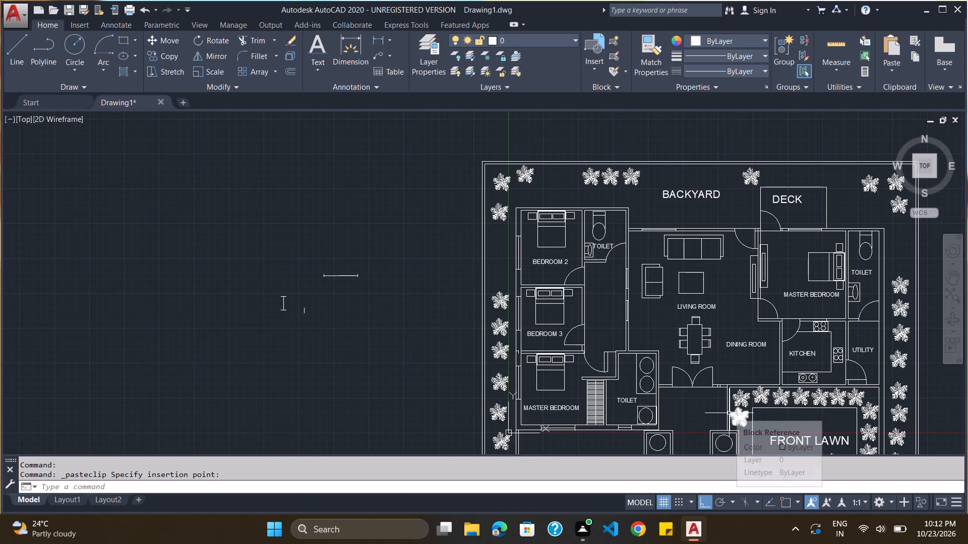
scroll(745, 398, up, 2)
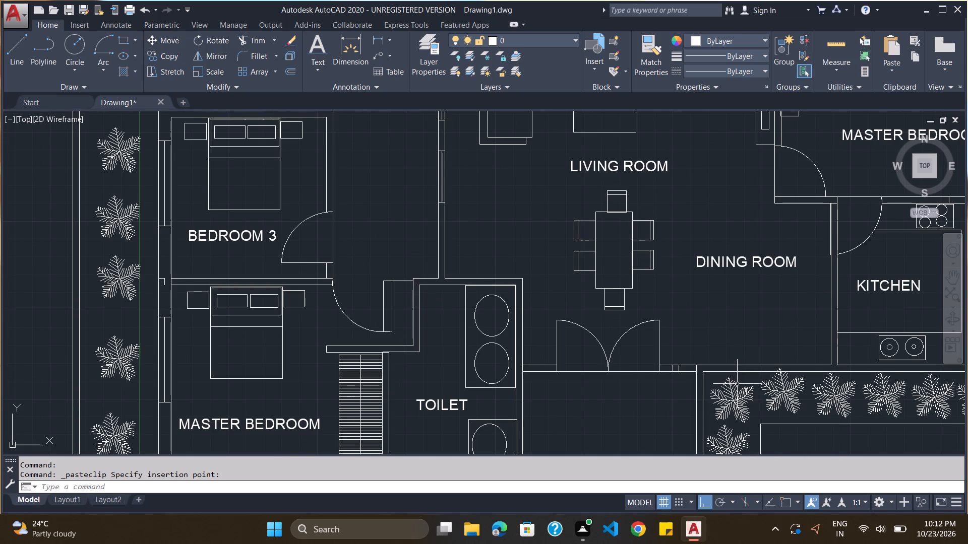
key(ctrl+v)
scroll(725, 366, up, 3)
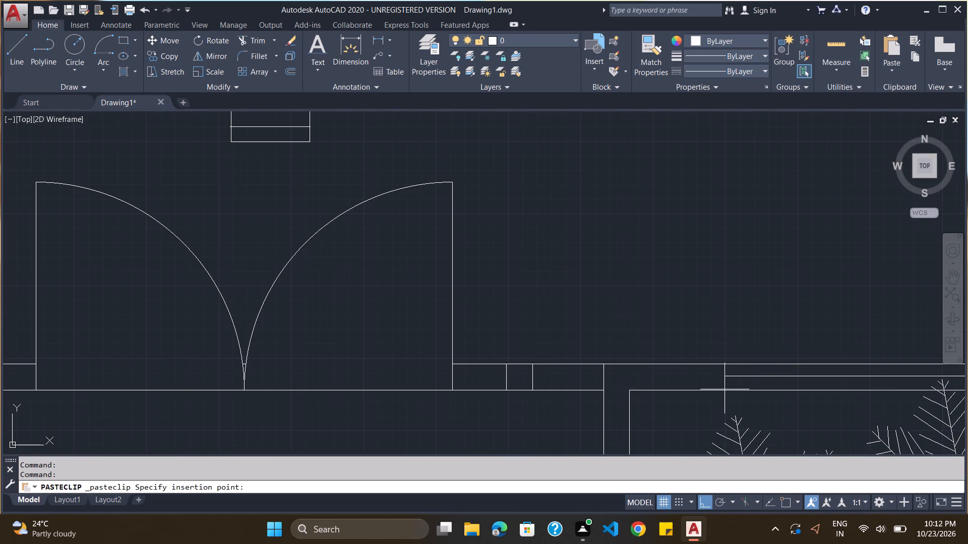
click(723, 390)
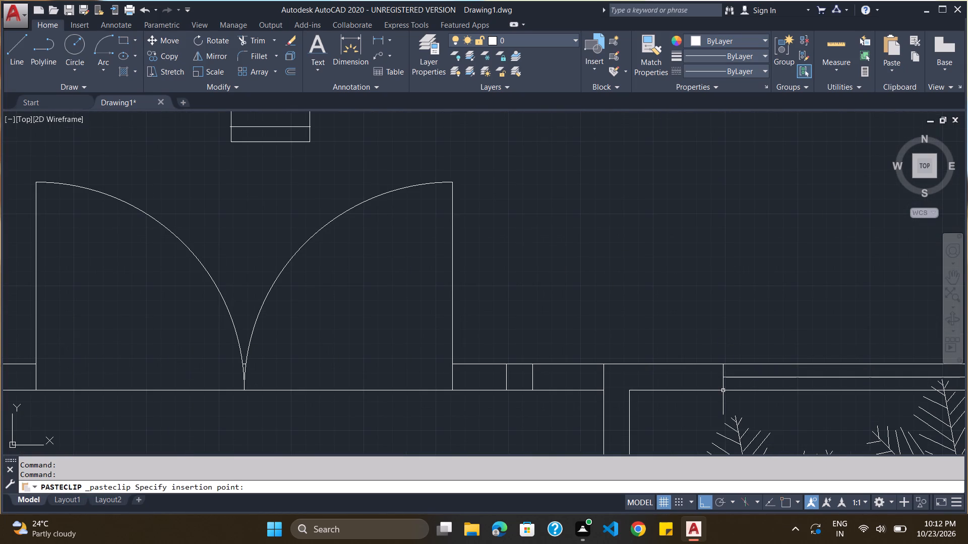
Erase the two spare window symbols and the stray short vertical line west of the plan.
scroll(713, 382, down, 7)
scroll(785, 406, up, 3)
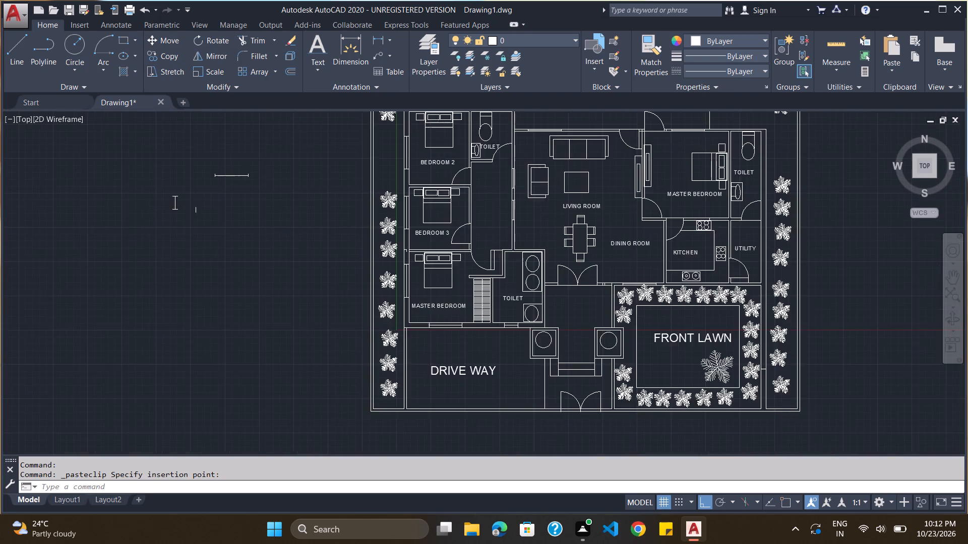
scroll(731, 292, down, 2)
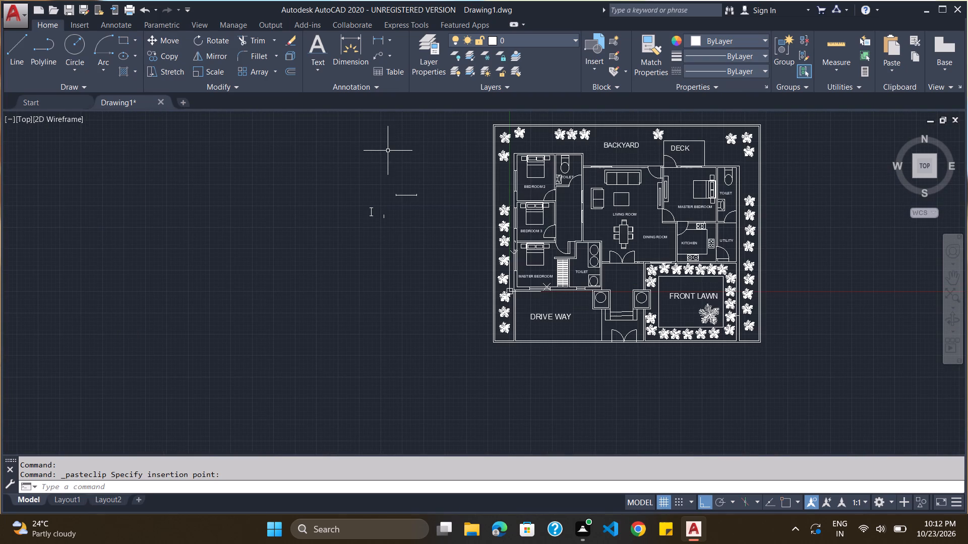
key(Escape)
drag(398, 166, 359, 183)
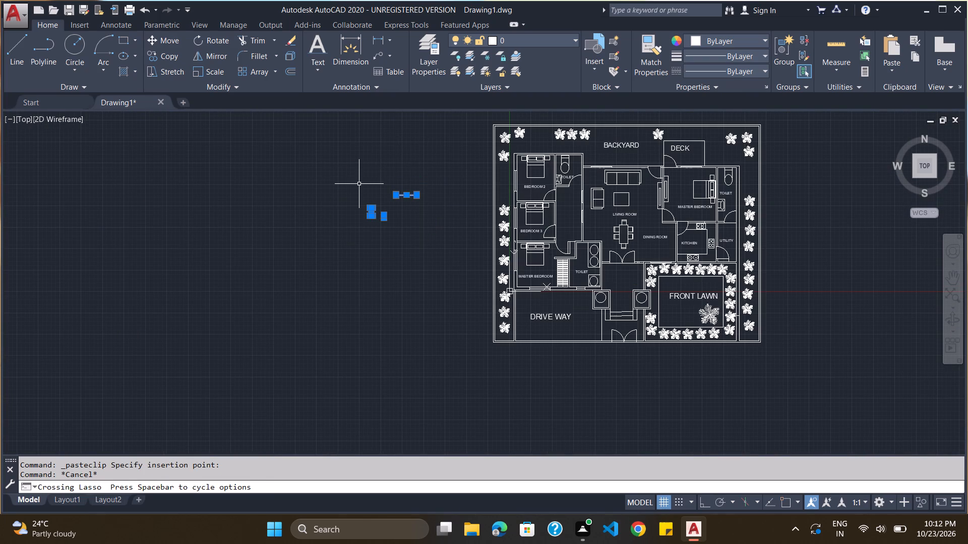
key(Delete)
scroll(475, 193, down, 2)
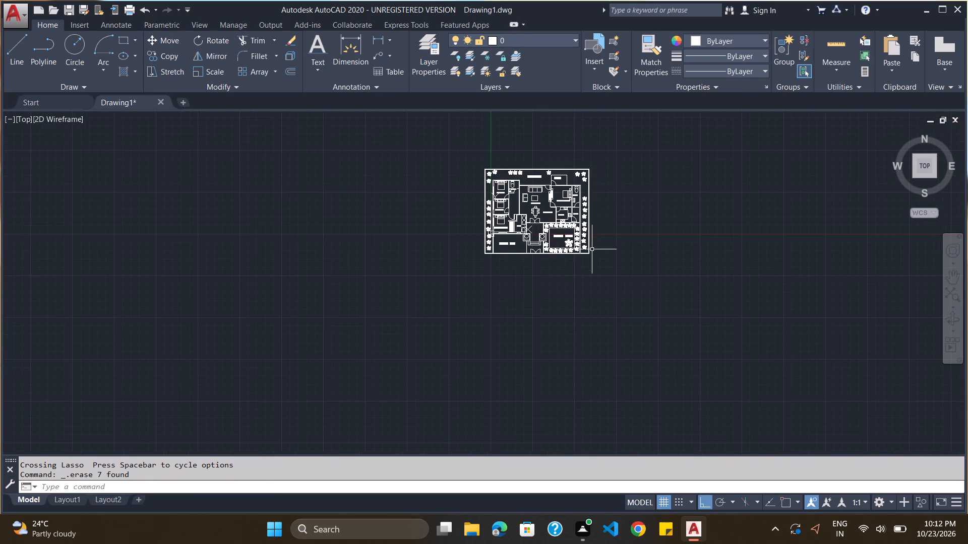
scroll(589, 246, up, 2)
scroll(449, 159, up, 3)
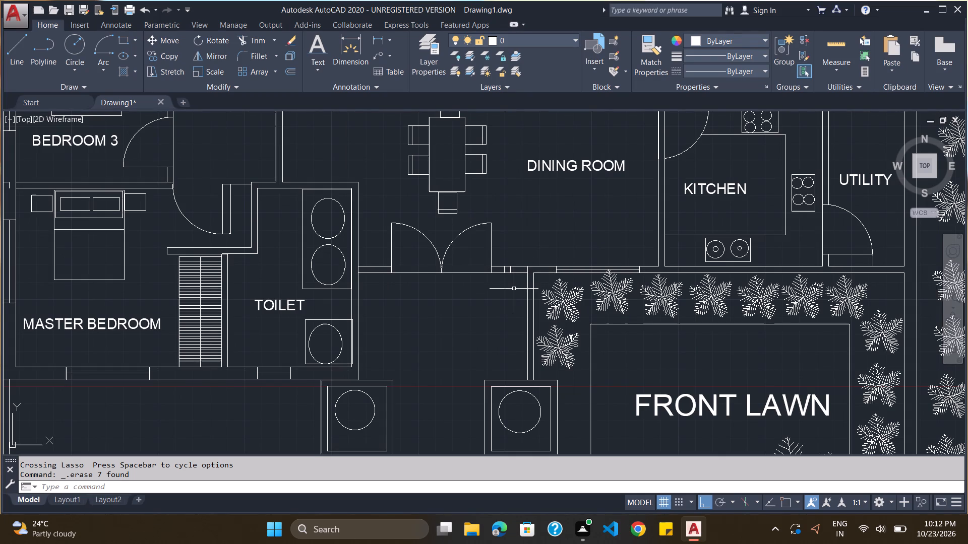
Draw a tall narrow rectangle from the DINING ROOM's south wall up into the room, just east of the double entrance door.
text(TRI)
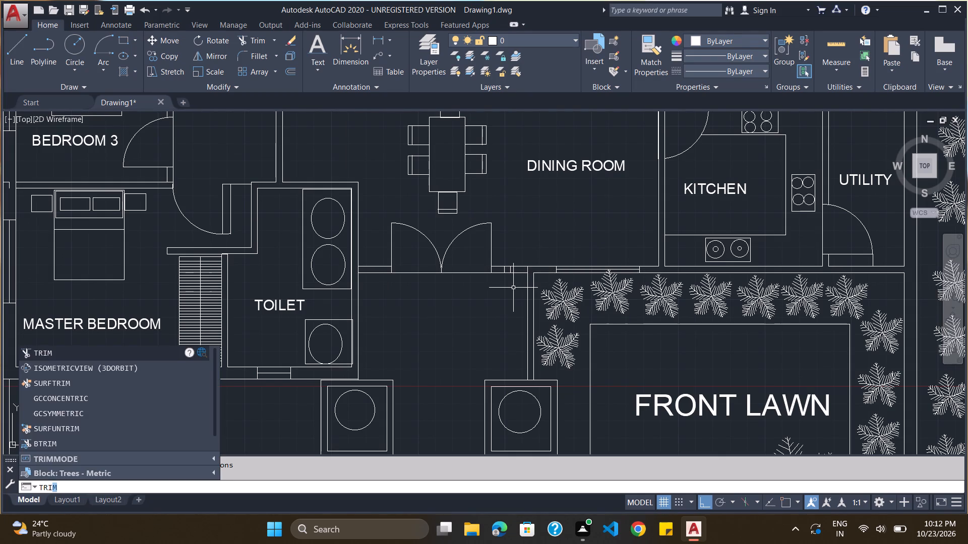
key(Escape)
click(123, 43)
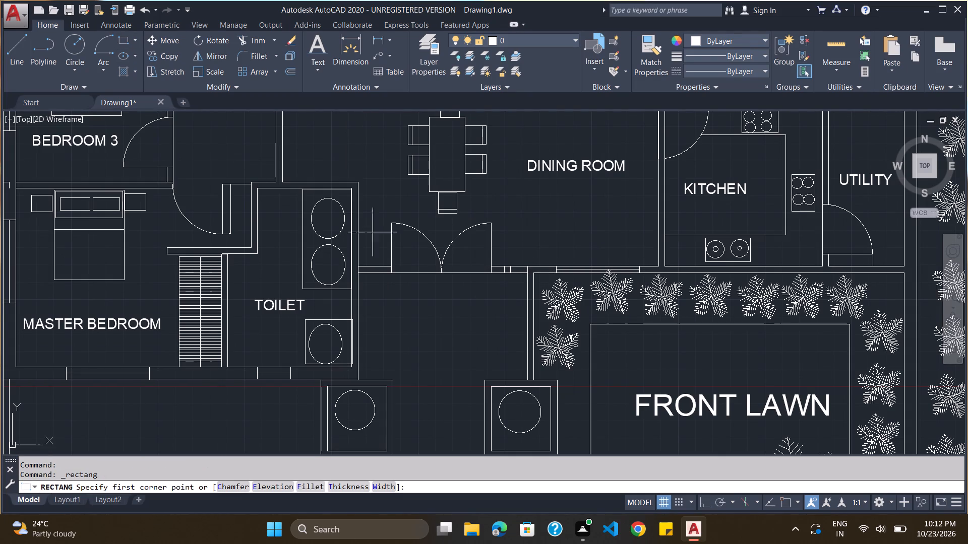
click(504, 273)
click(521, 209)
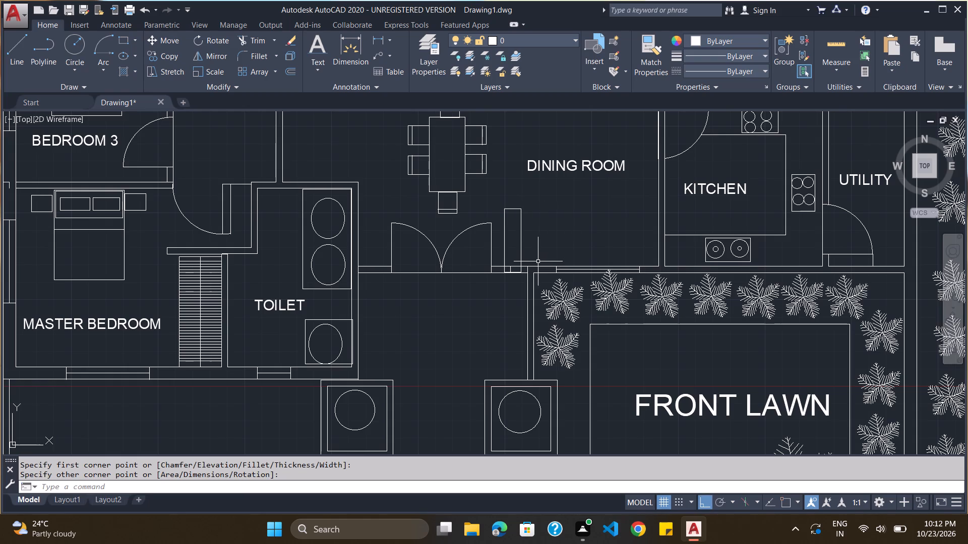
key(Escape)
Erase the leftover short vertical line within the south wall at the base of the new narrow rectangle.
click(510, 270)
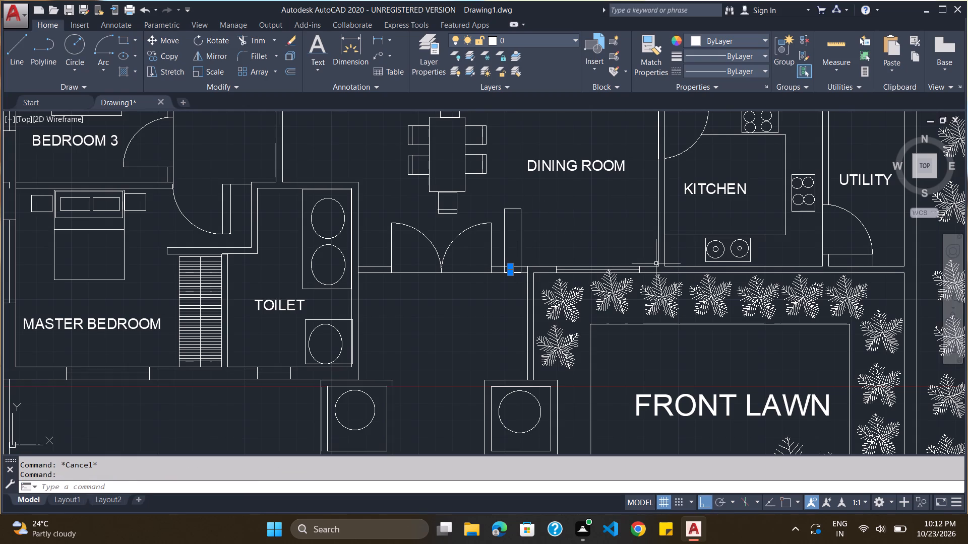
key(Delete)
Draw a 9" horizontal line in the empty space east of the plan as one end of a window symbol.
scroll(598, 243, down, 2)
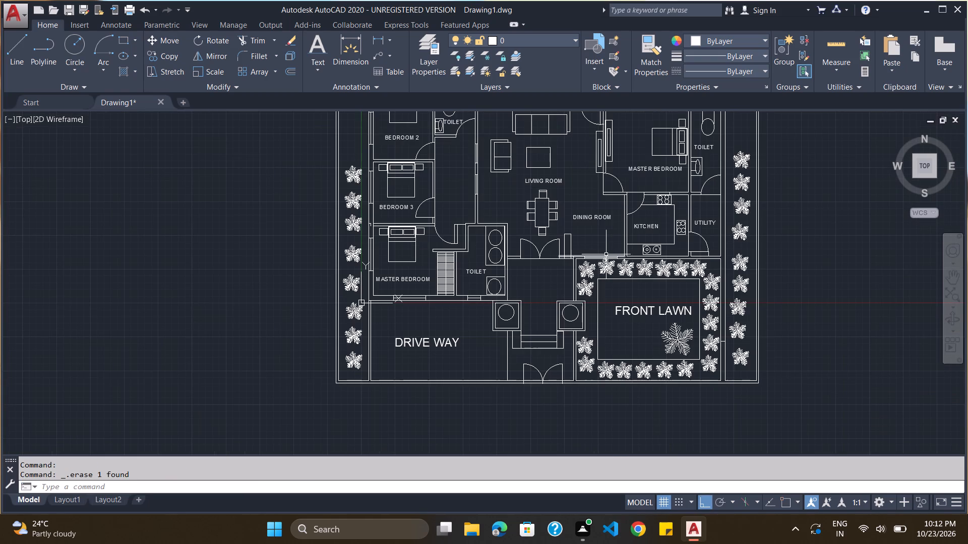
scroll(721, 223, down, 1)
scroll(725, 186, up, 1)
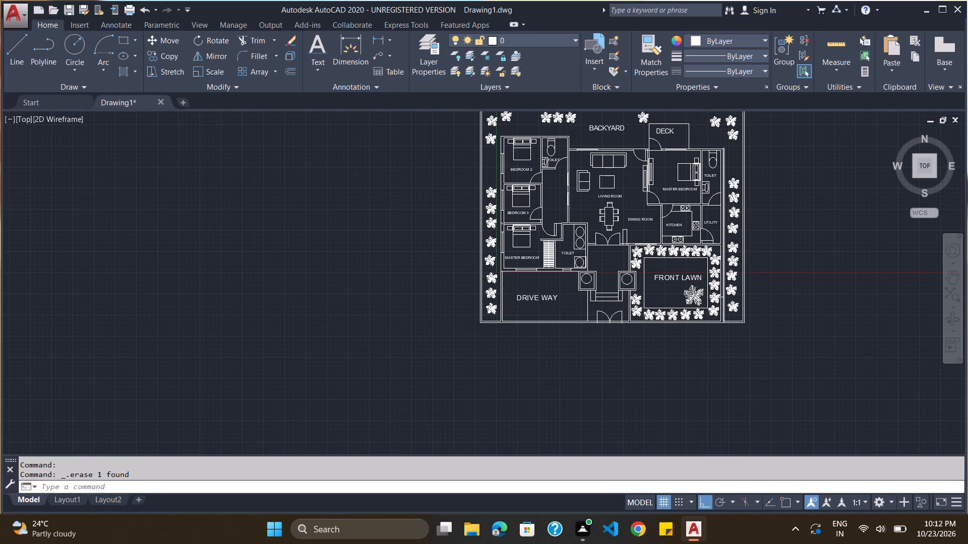
scroll(725, 186, up, 1)
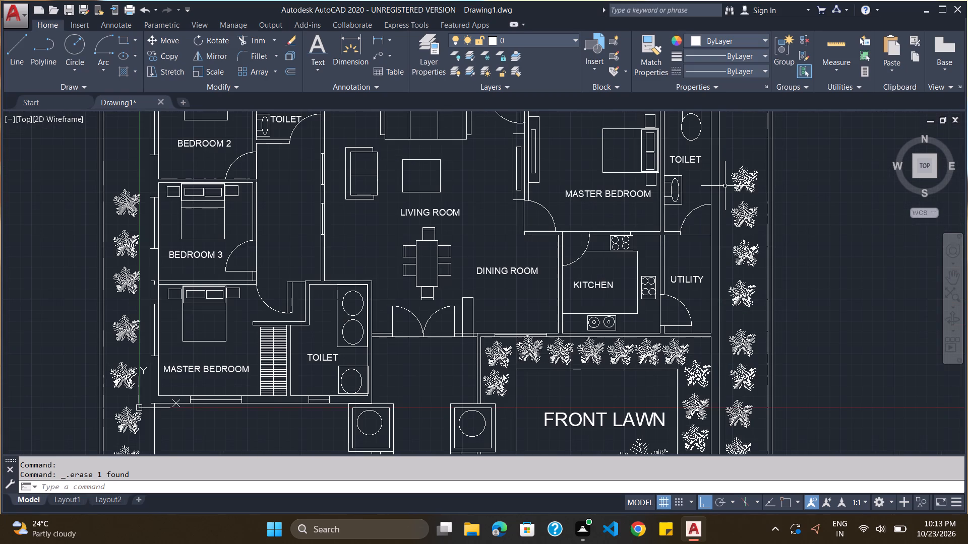
scroll(281, 195, down, 3)
scroll(566, 219, up, 2)
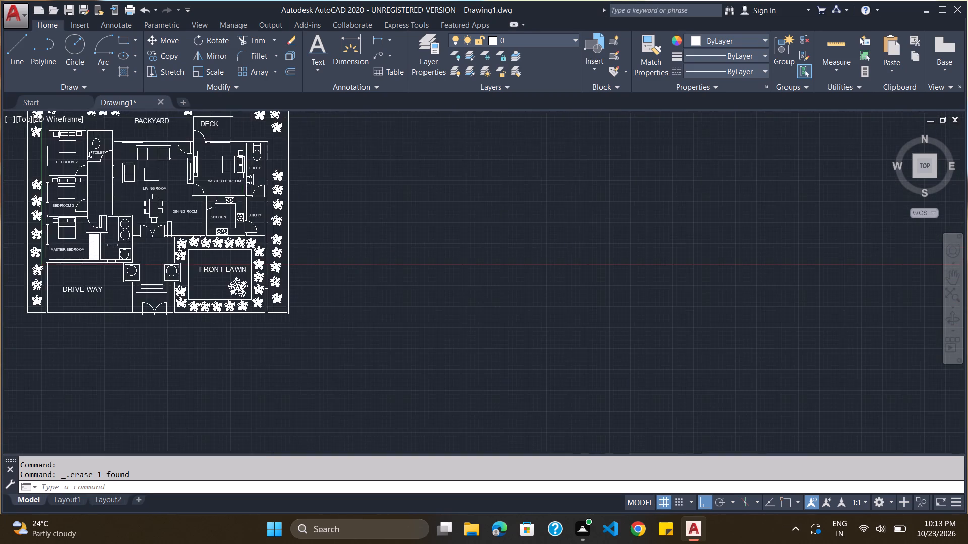
scroll(58, 234, down, 3)
scroll(48, 230, up, 3)
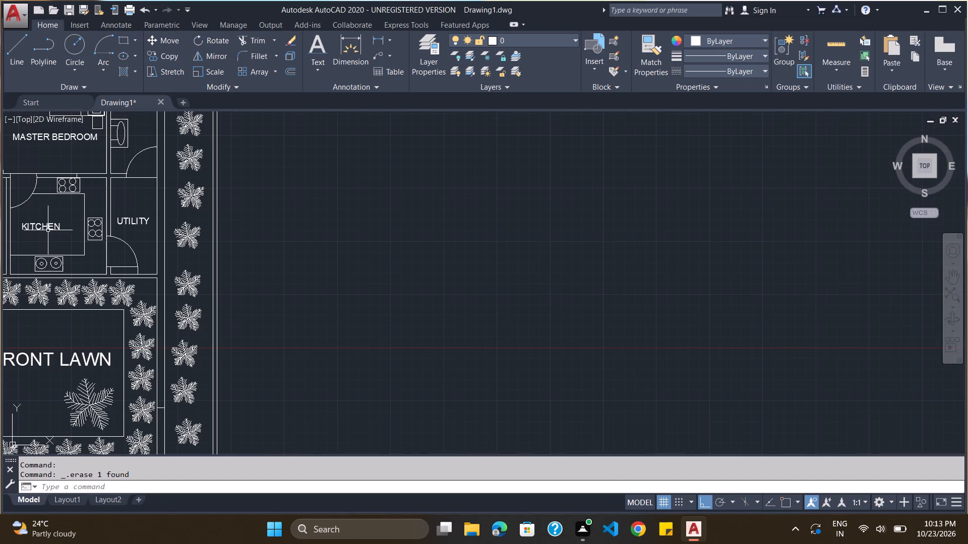
scroll(48, 230, up, 2)
scroll(48, 230, down, 2)
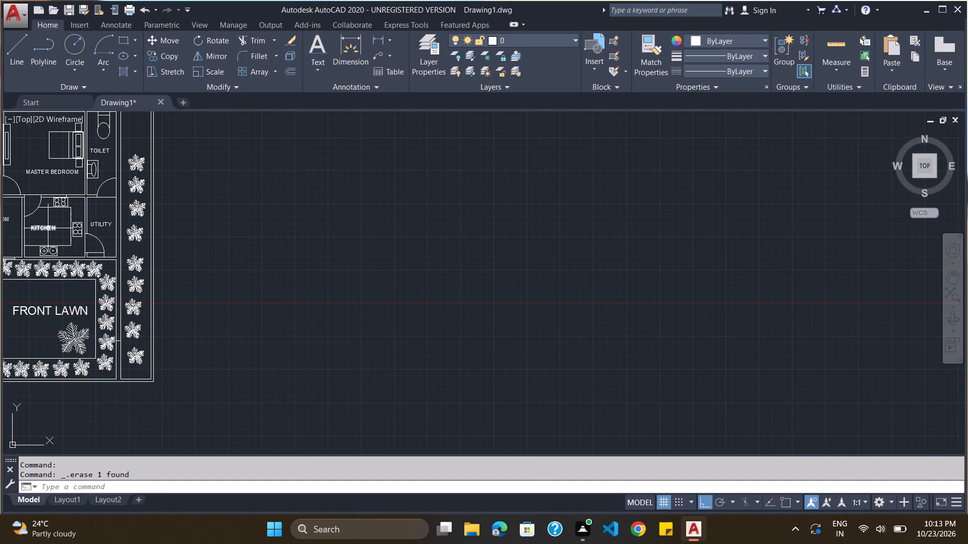
scroll(48, 228, down, 1)
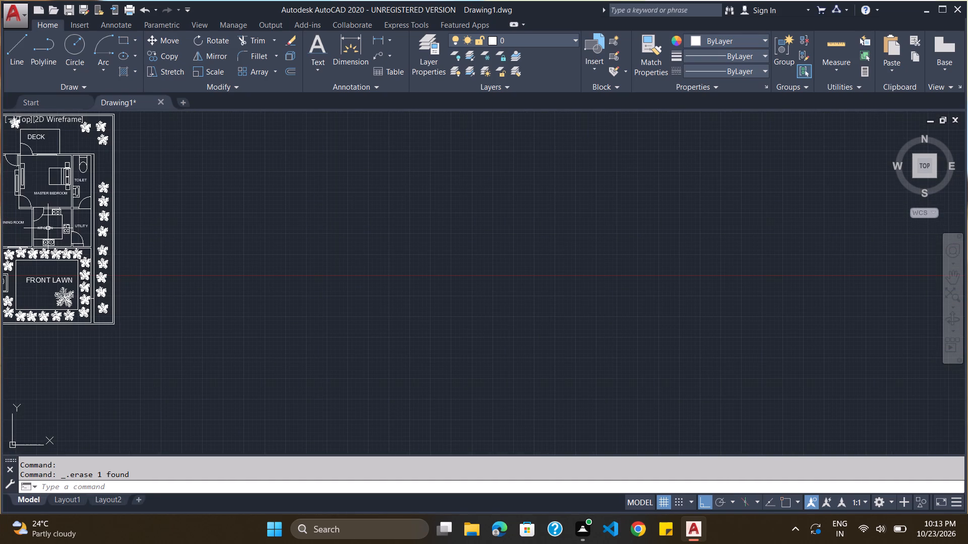
click(19, 58)
click(175, 148)
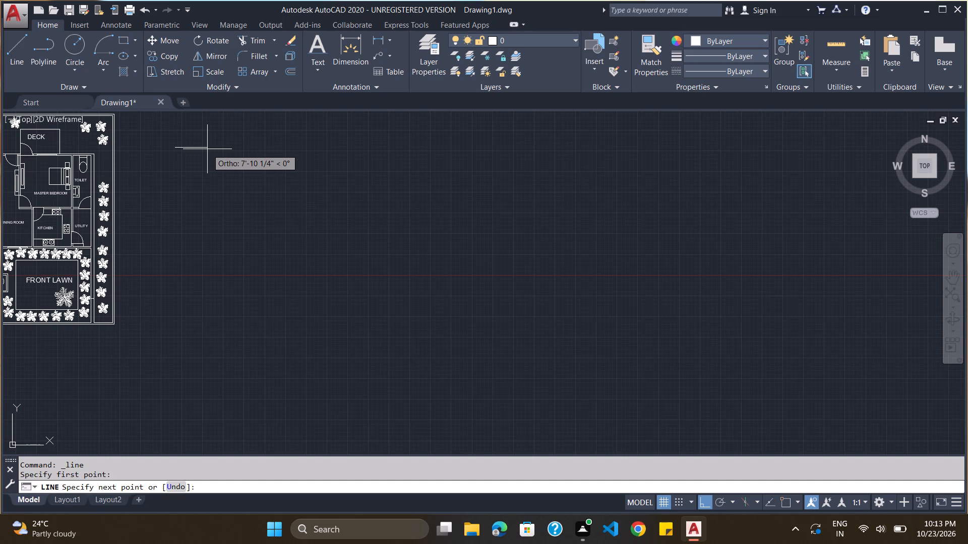
key(9)
key(shift+quotedbl)
key(Return)
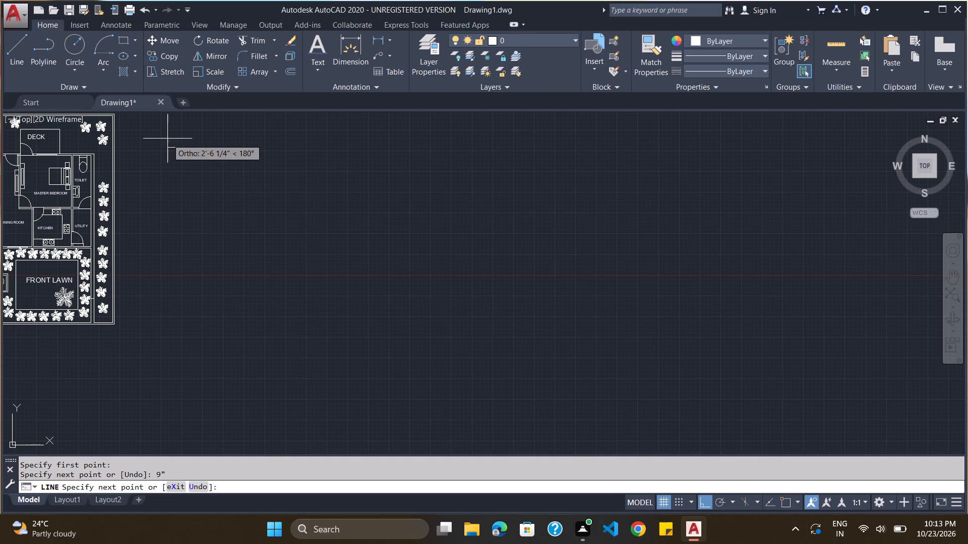
key(Escape)
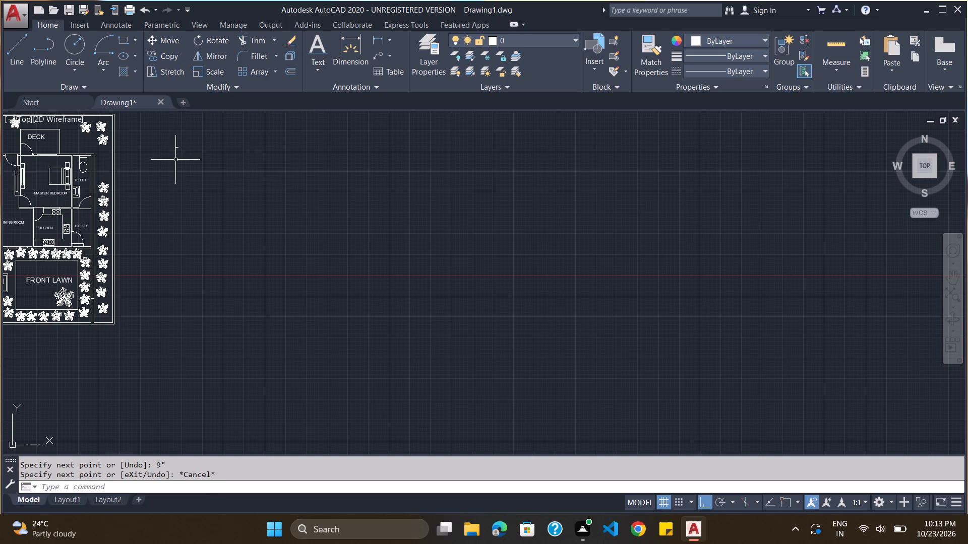
With object snap on, draw a 2' vertical line downward from the midpoint of the 9" line.
scroll(169, 148, up, 3)
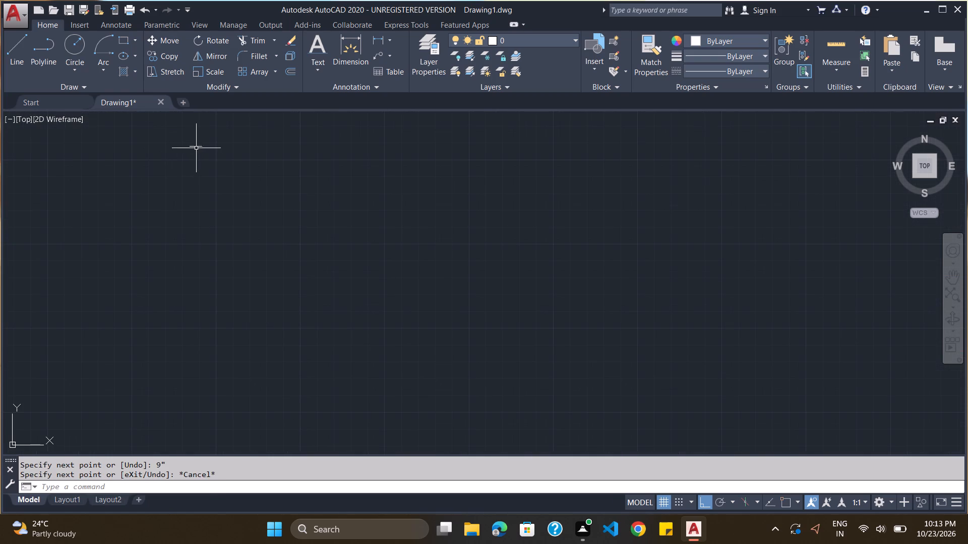
click(17, 48)
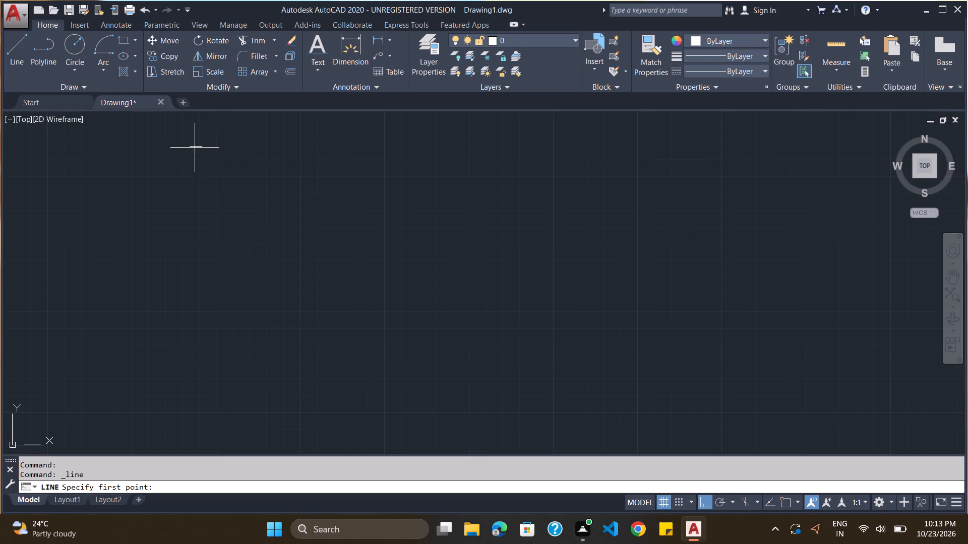
click(787, 503)
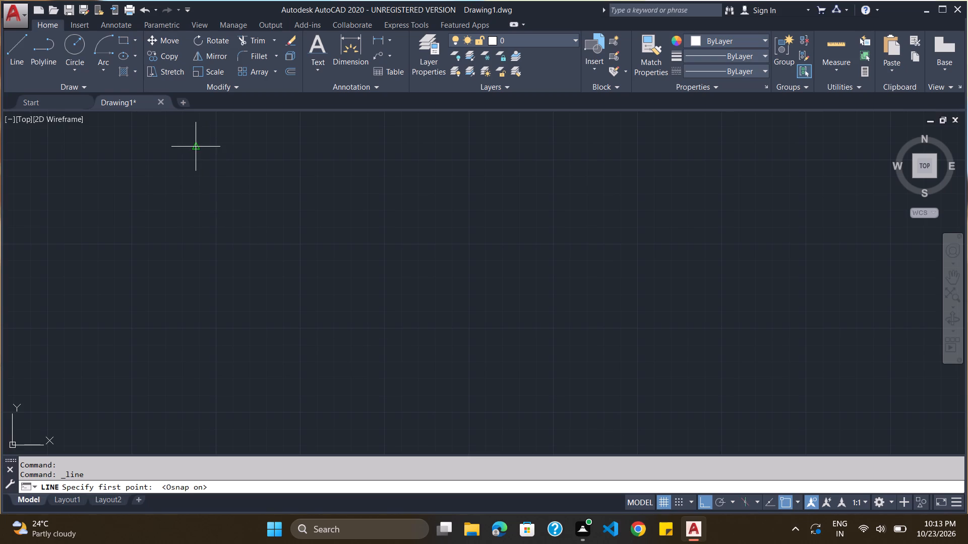
click(196, 146)
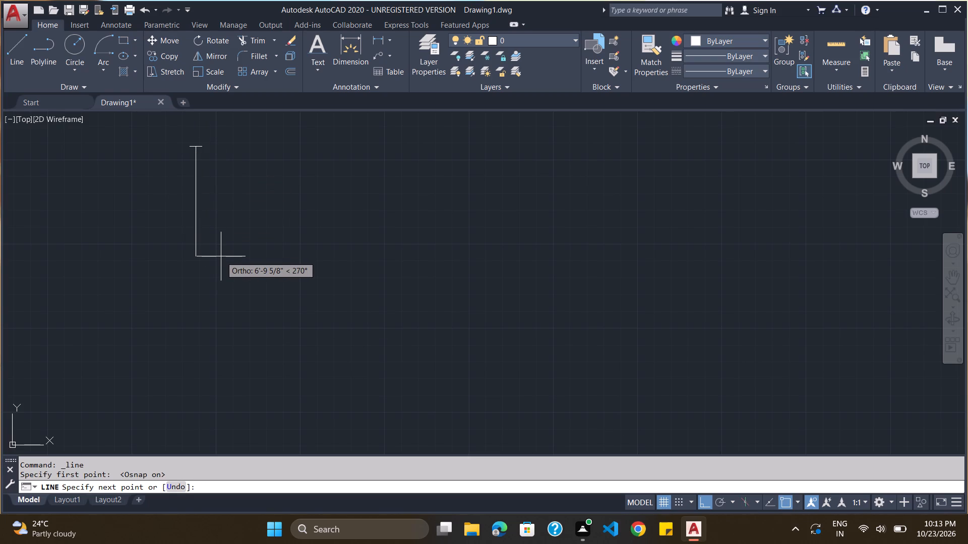
text(2')
key(Return)
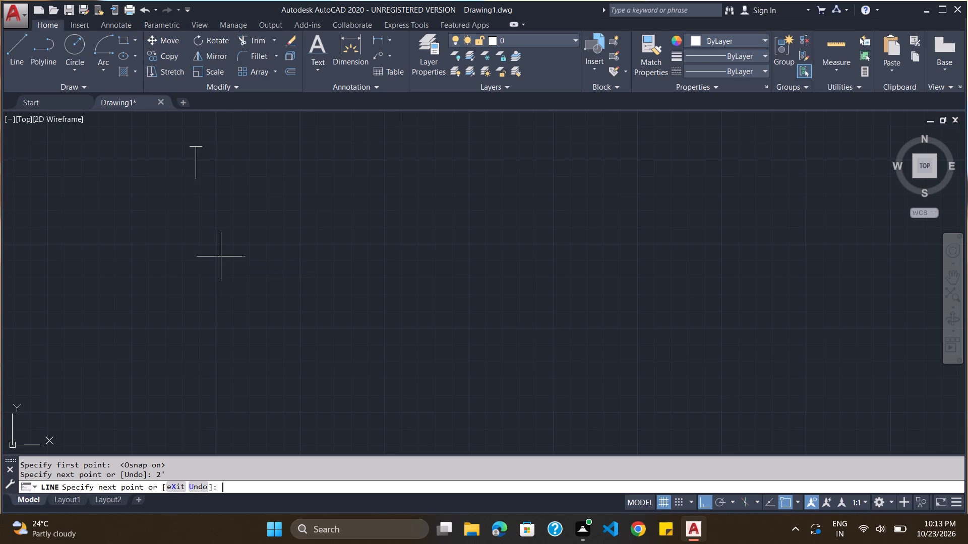
key(Escape)
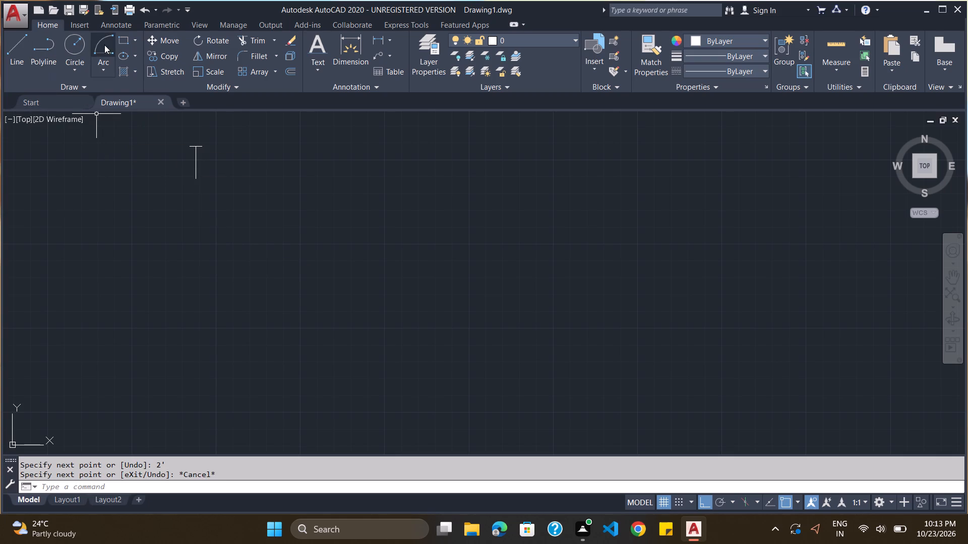
Offset the 9" horizontal line 2' downward to close the other end of the window symbol.
click(290, 72)
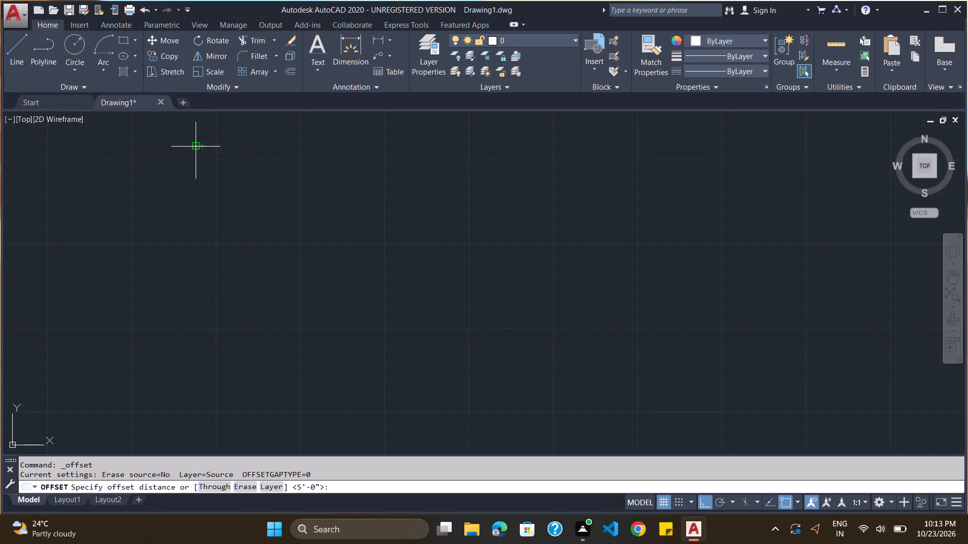
text(2')
key(Return)
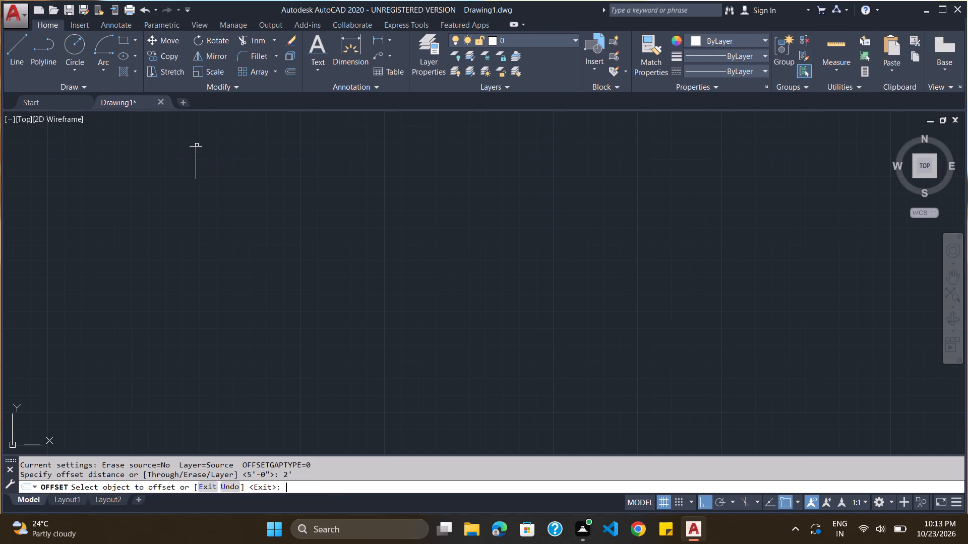
click(199, 147)
click(206, 180)
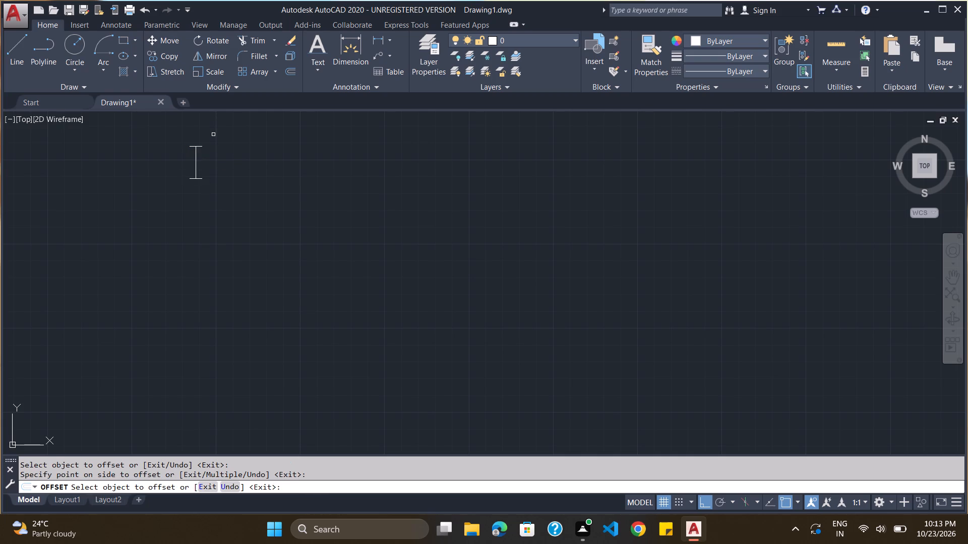
key(Escape)
Copy the 2' window symbol into the east wall of the TOILET beside the MASTER BEDROOM, north of the UTILITY.
drag(211, 132, 221, 132)
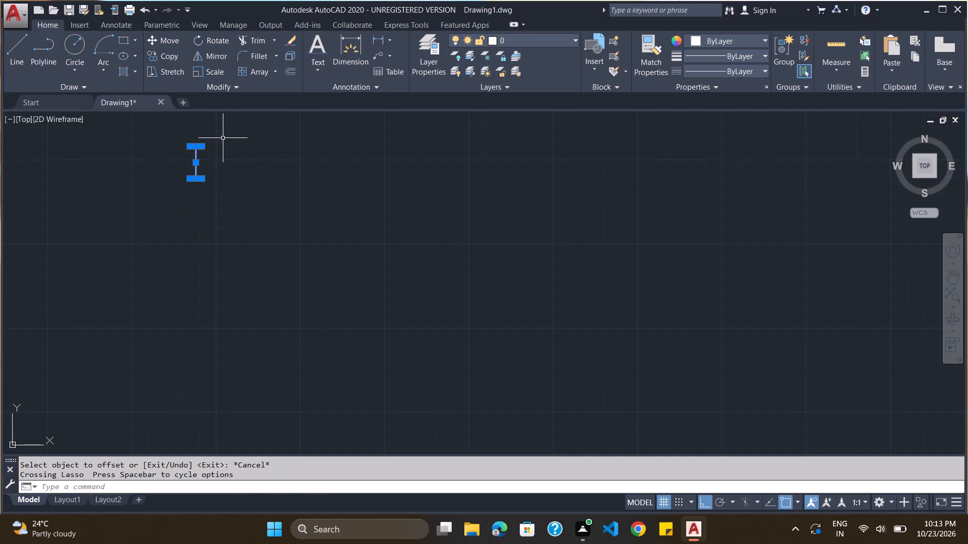
key(ctrl+c)
scroll(218, 145, down, 4)
scroll(171, 242, up, 1)
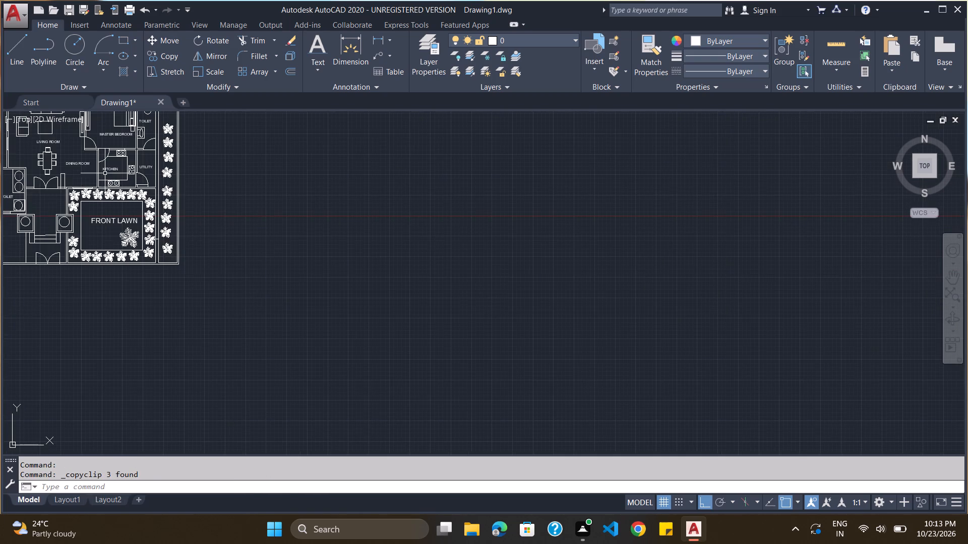
scroll(117, 168, down, 2)
scroll(118, 147, up, 4)
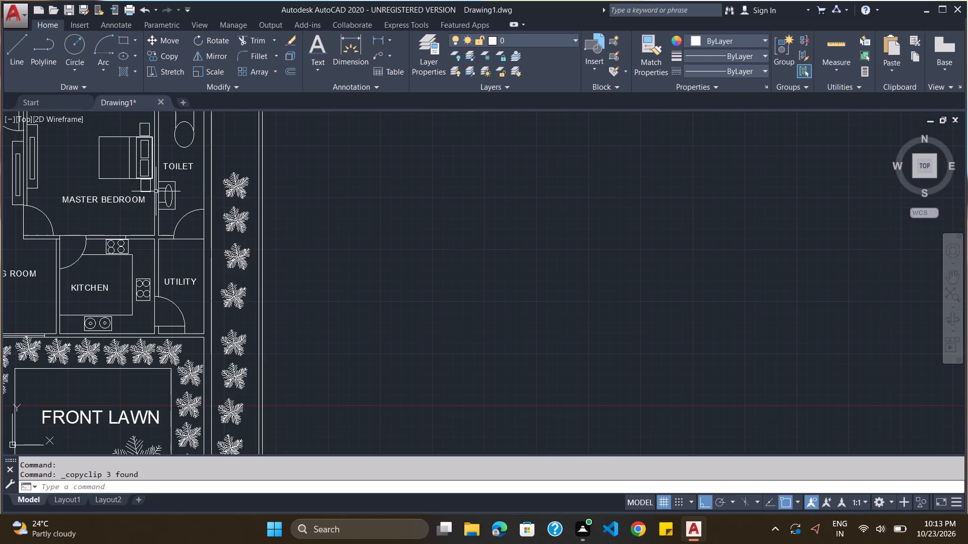
key(ctrl+v)
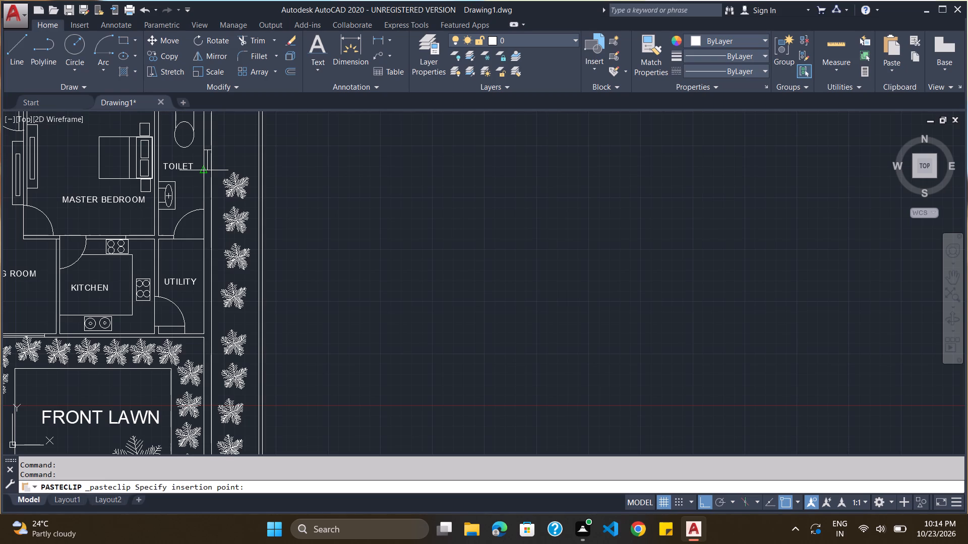
click(204, 170)
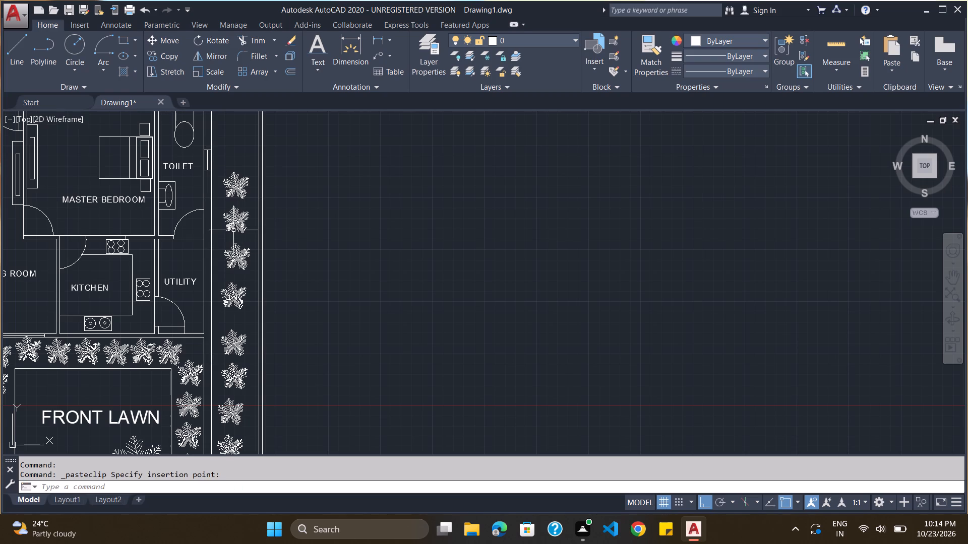
Paste another 2' window symbol into the east wall of the UTILITY.
key(ctrl+v)
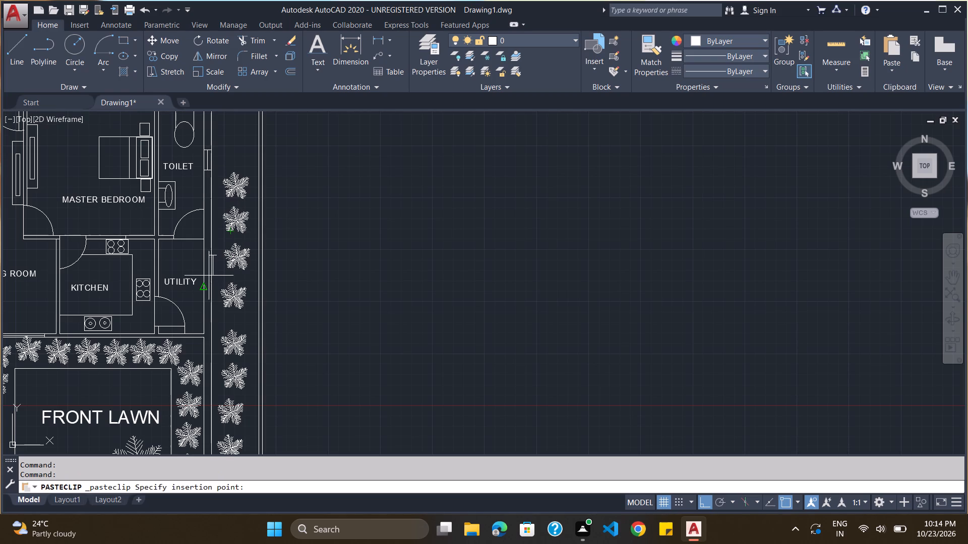
click(204, 283)
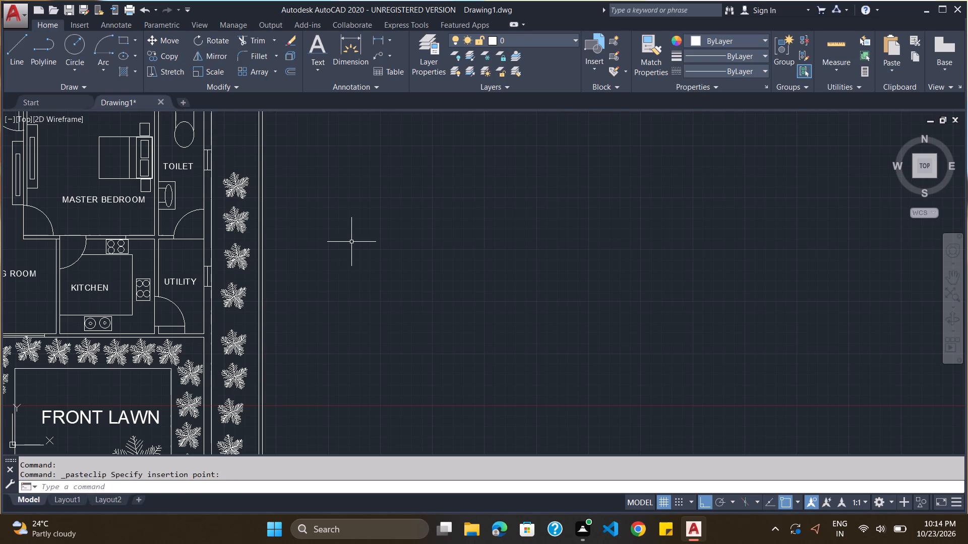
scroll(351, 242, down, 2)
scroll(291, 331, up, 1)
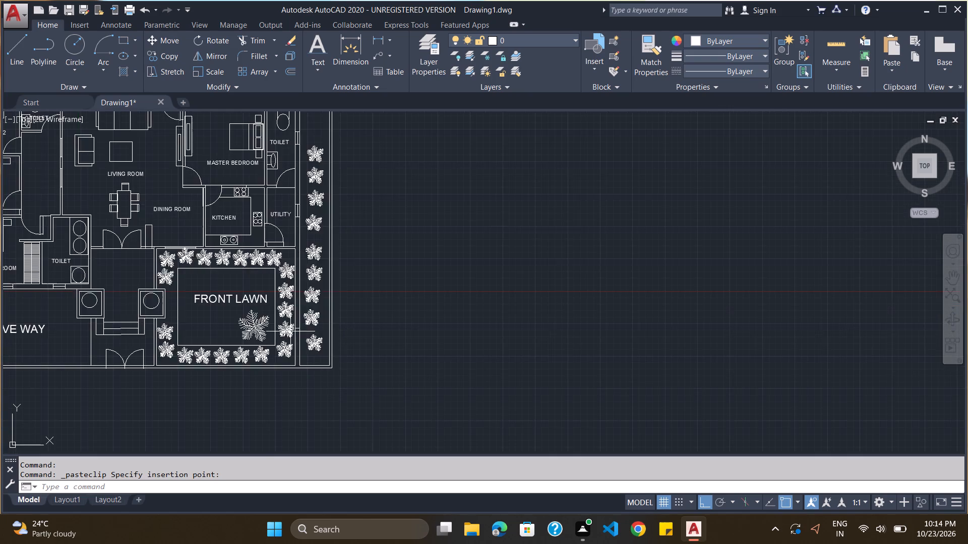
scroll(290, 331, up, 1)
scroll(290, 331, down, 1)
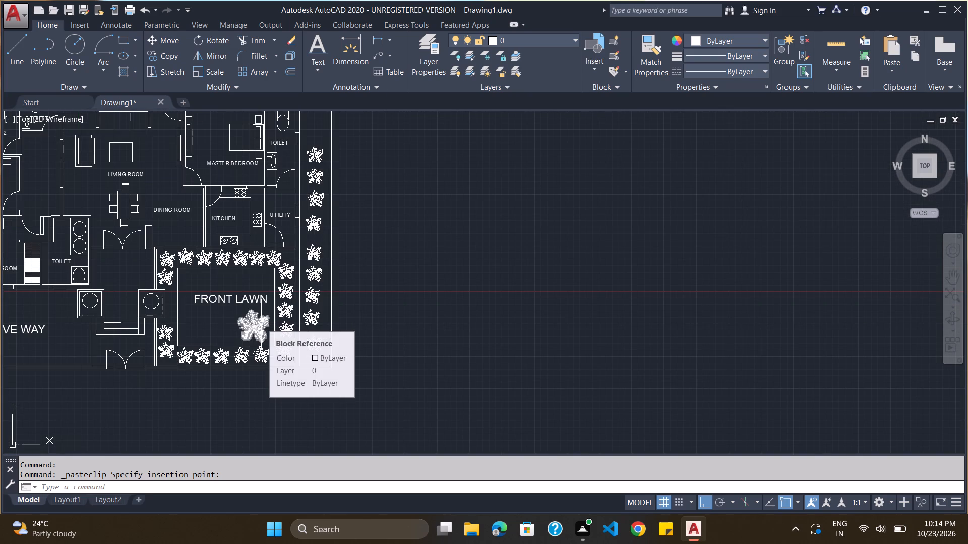
Move the DECK label slightly east, clear of the door swing in the deck.
scroll(261, 323, down, 1)
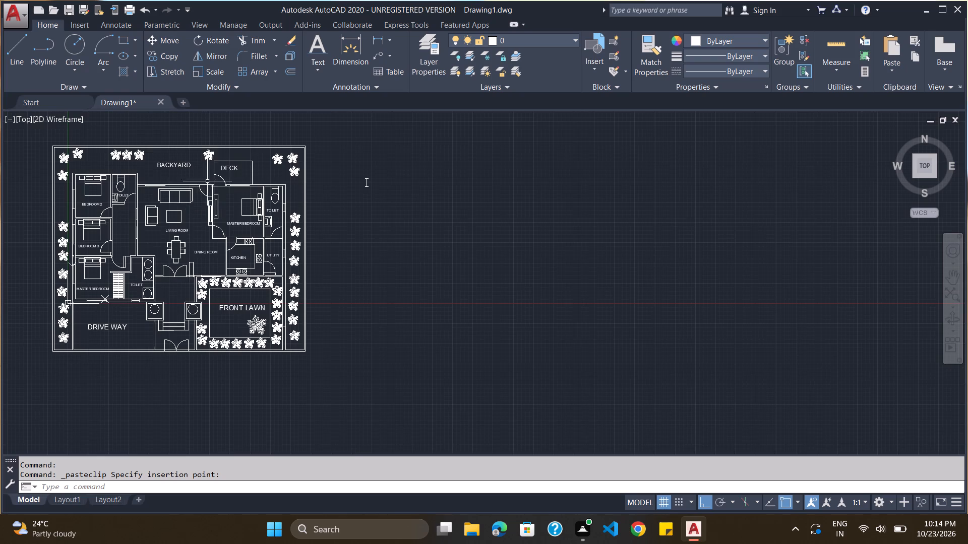
scroll(217, 177, up, 1)
scroll(217, 177, down, 1)
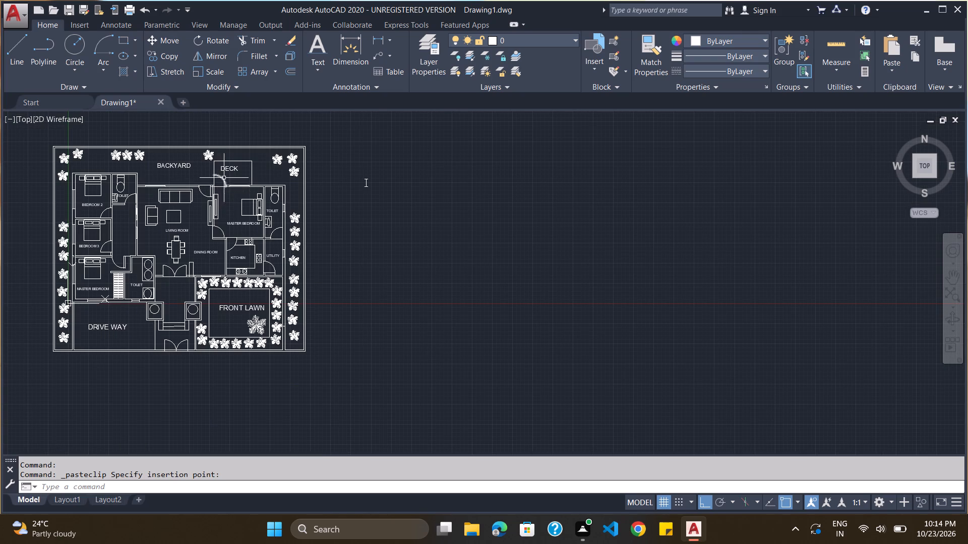
click(231, 168)
drag(230, 169, 243, 171)
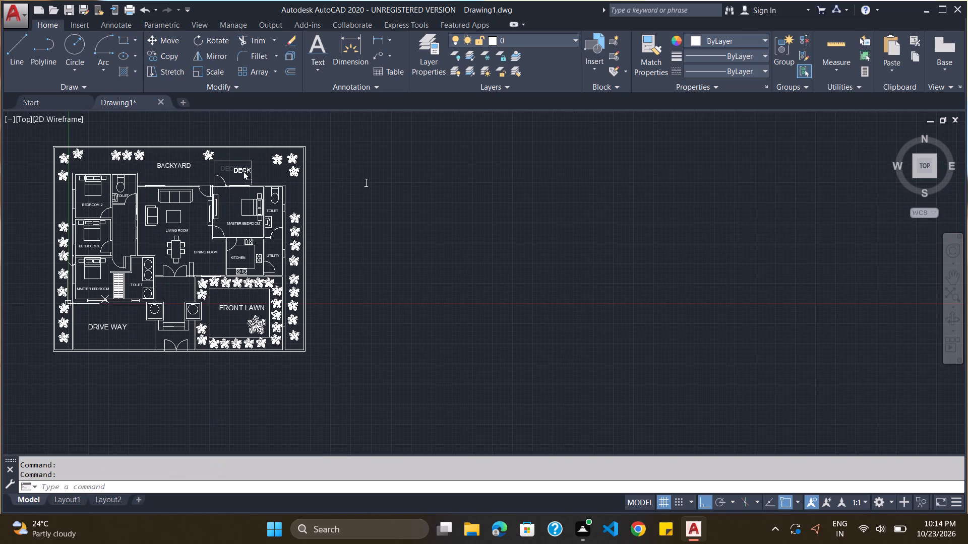
drag(243, 171, 241, 171)
Delete the leftover window symbol lying outside the plan, east of the boundary wall.
drag(382, 169, 348, 178)
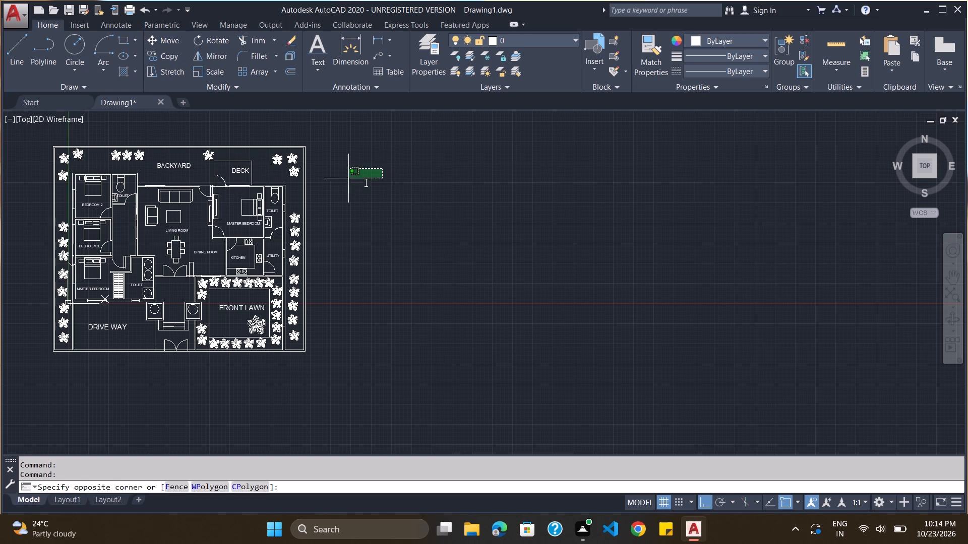
drag(348, 178, 404, 173)
key(Delete)
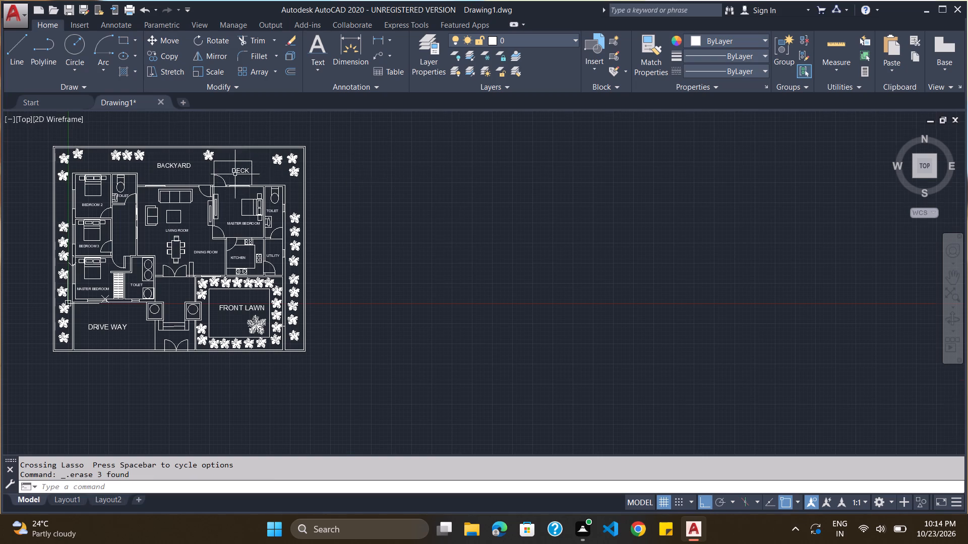
Draw a circle of about 1' radius on the deck, just west of the DECK label.
scroll(234, 175, up, 2)
click(74, 47)
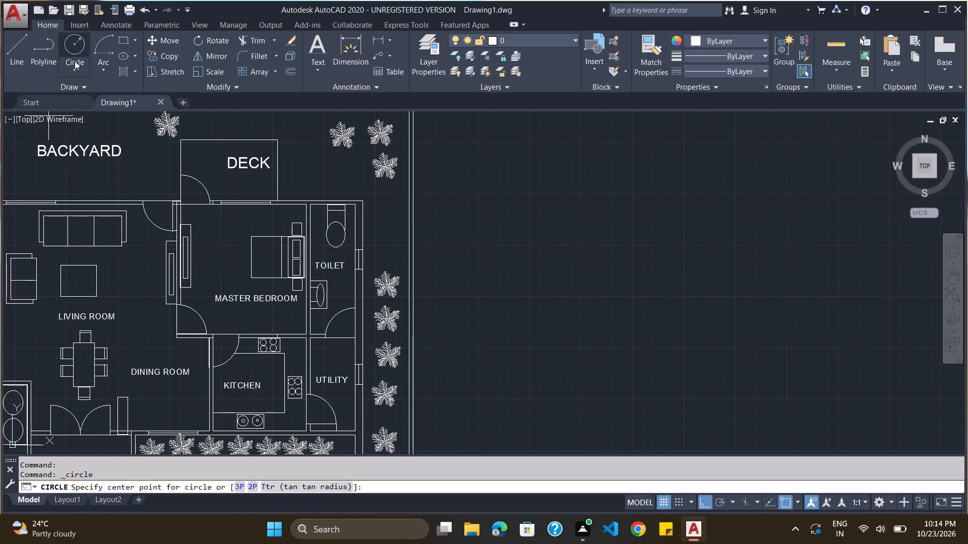
click(201, 163)
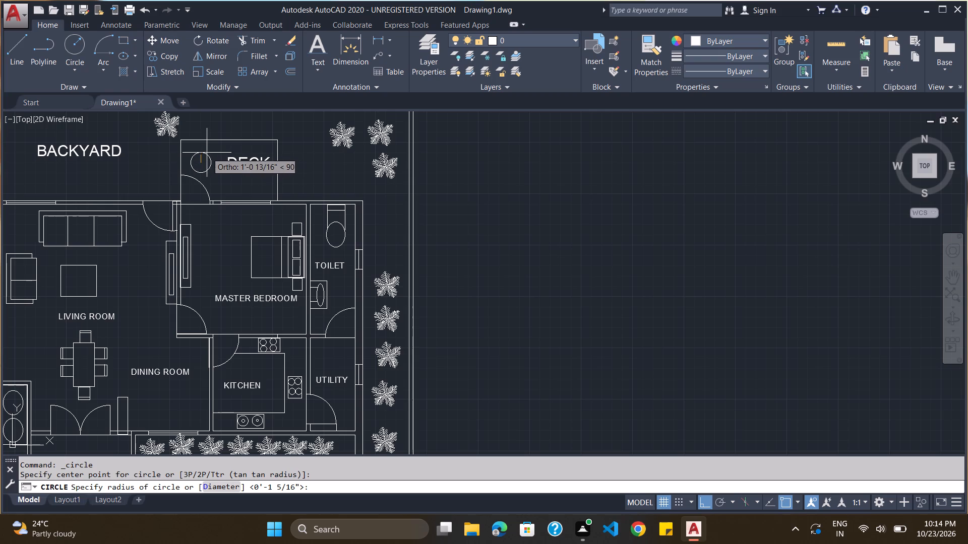
click(207, 153)
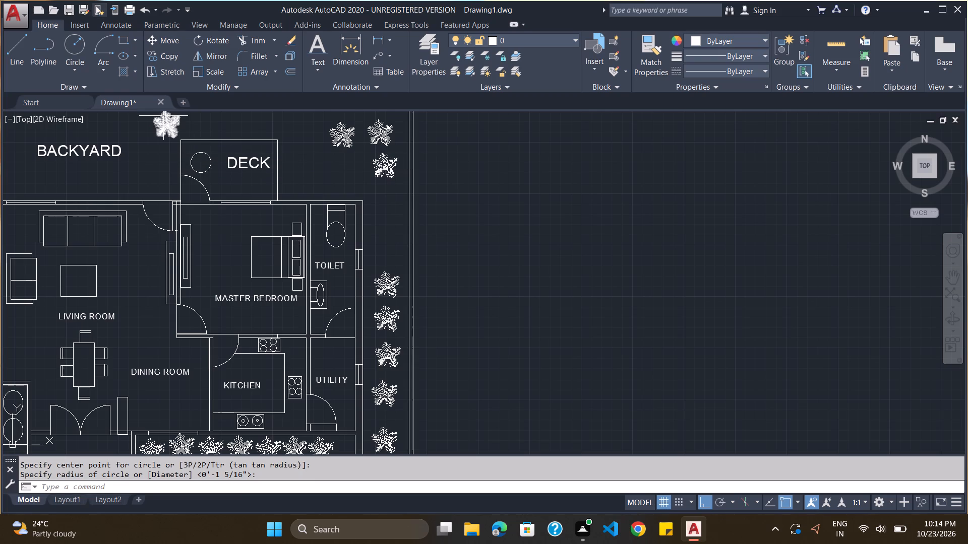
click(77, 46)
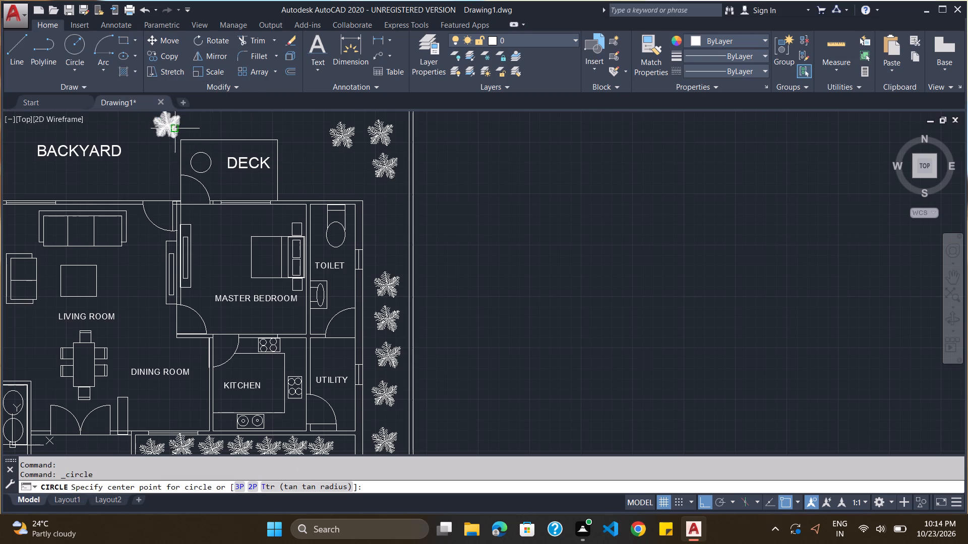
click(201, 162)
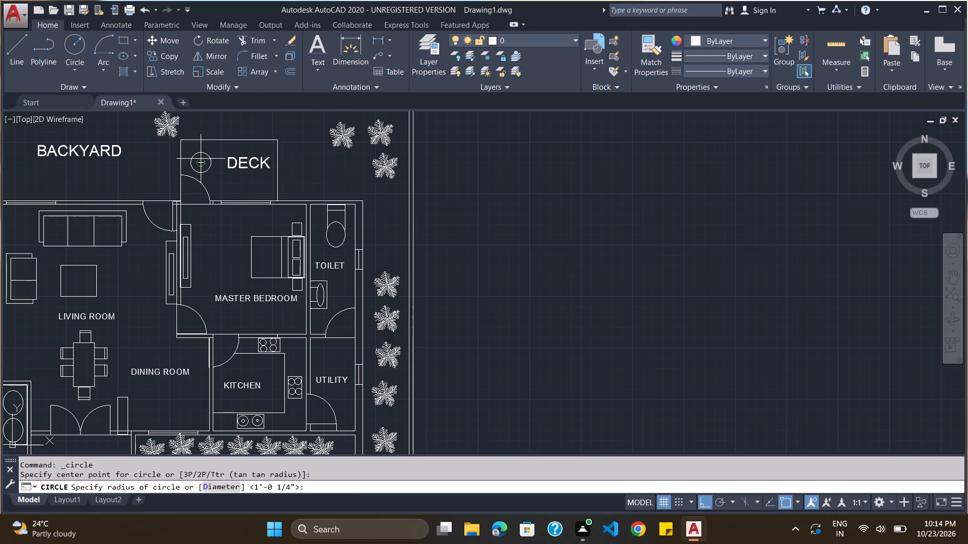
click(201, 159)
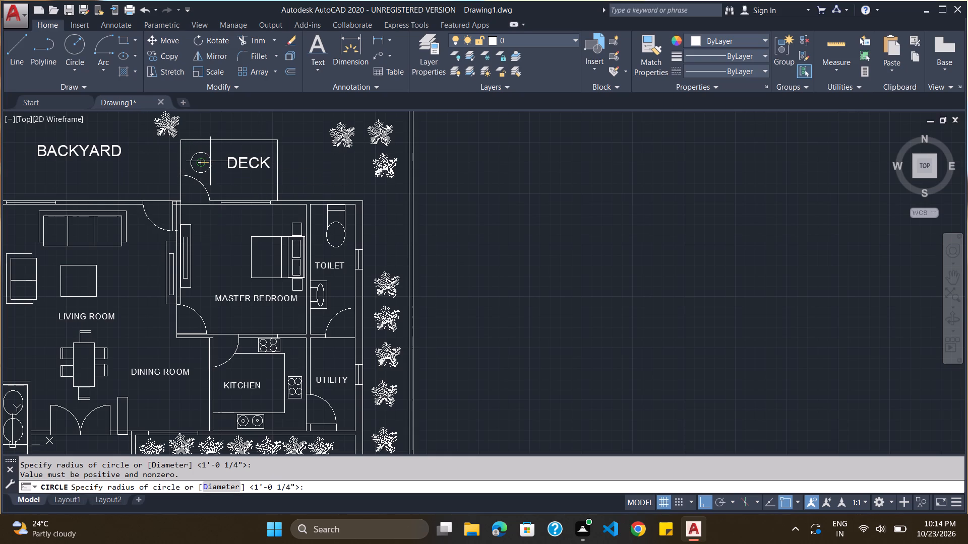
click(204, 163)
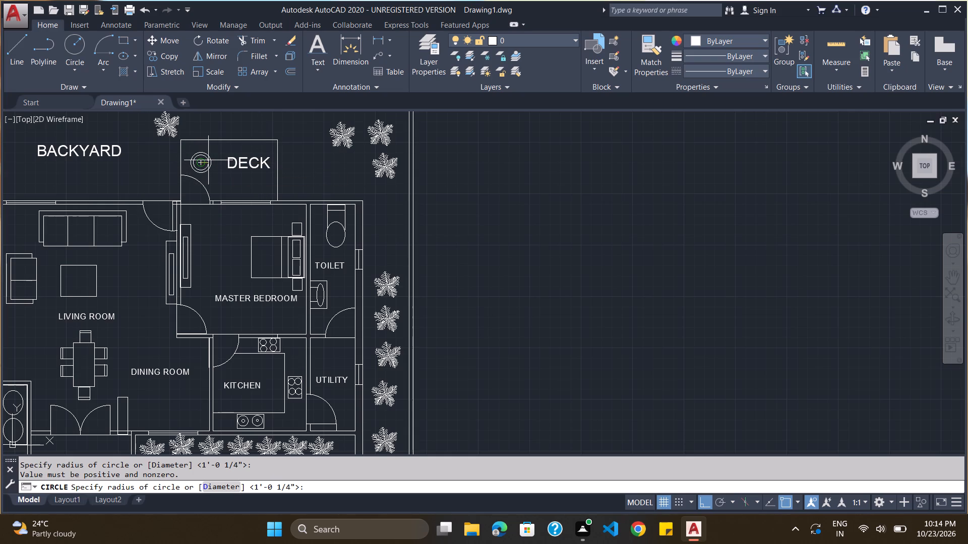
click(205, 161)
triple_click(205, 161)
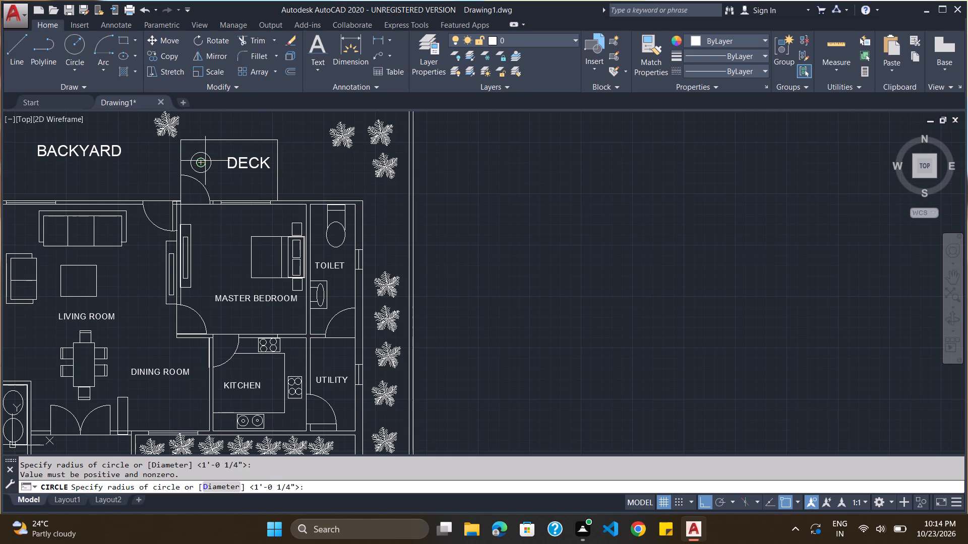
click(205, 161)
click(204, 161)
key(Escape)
Examine the whole floor plan for missing elements and labels.
scroll(183, 197, down, 1)
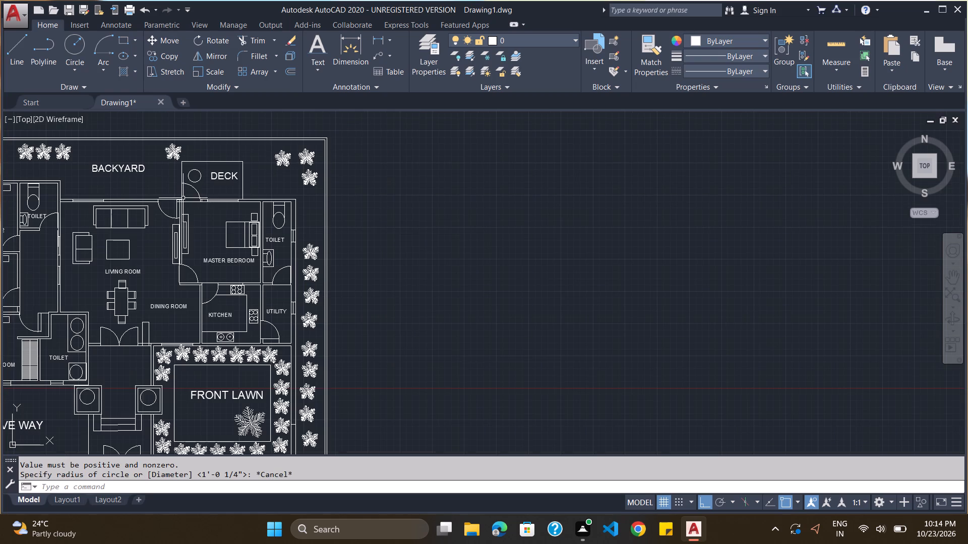
scroll(310, 124, down, 2)
scroll(167, 198, up, 1)
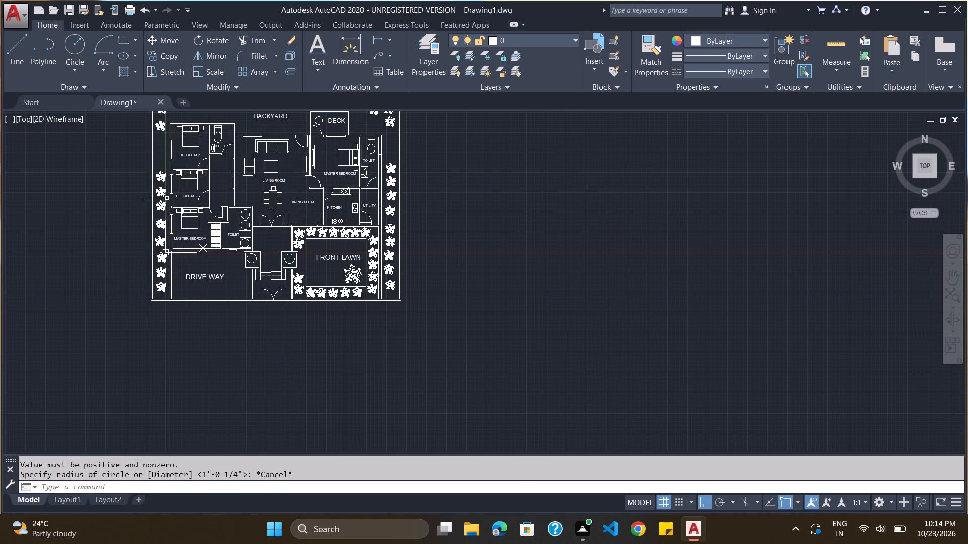
scroll(163, 195, down, 1)
scroll(131, 141, up, 2)
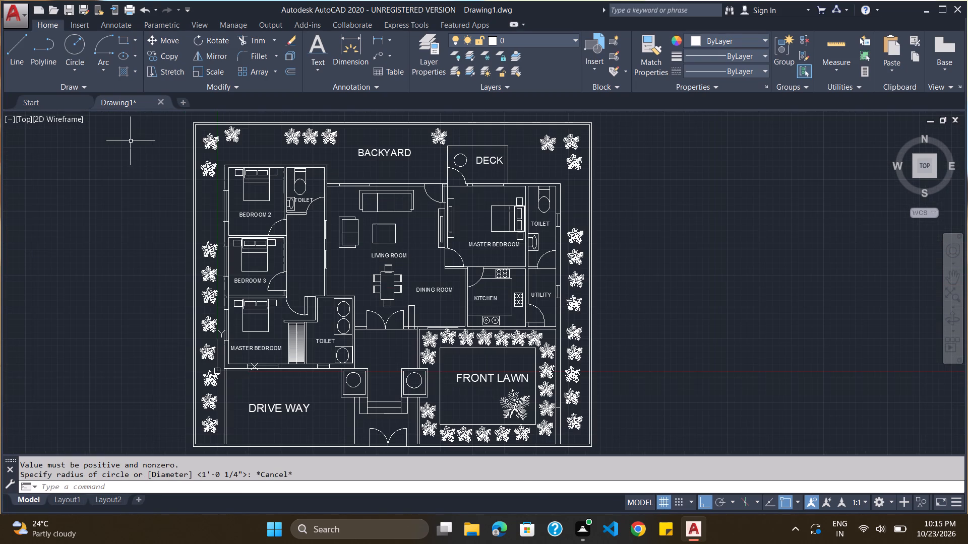
scroll(131, 141, down, 1)
scroll(131, 141, up, 1)
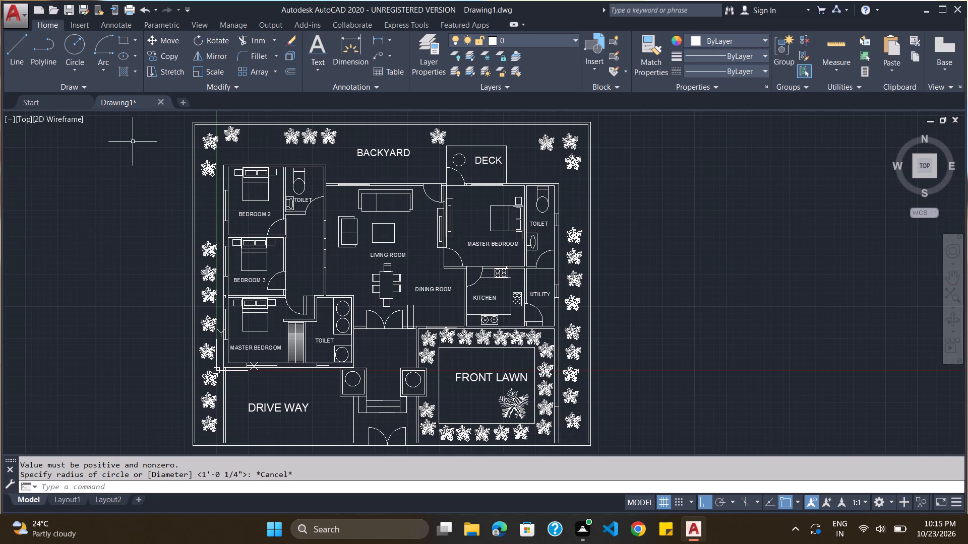
scroll(454, 297, down, 1)
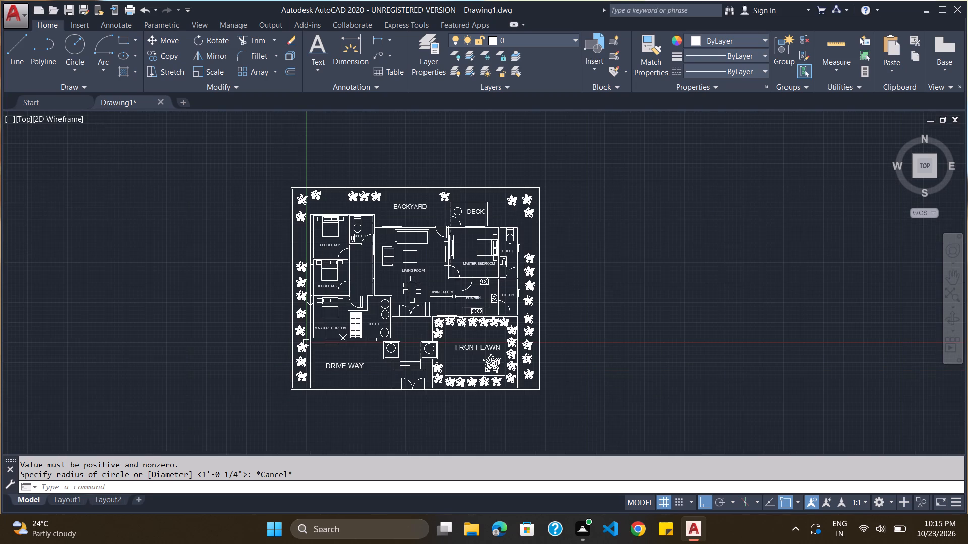
Copy the KITCHEN label into the space south of the double entrance door and change its text to FOYER.
scroll(428, 331, up, 2)
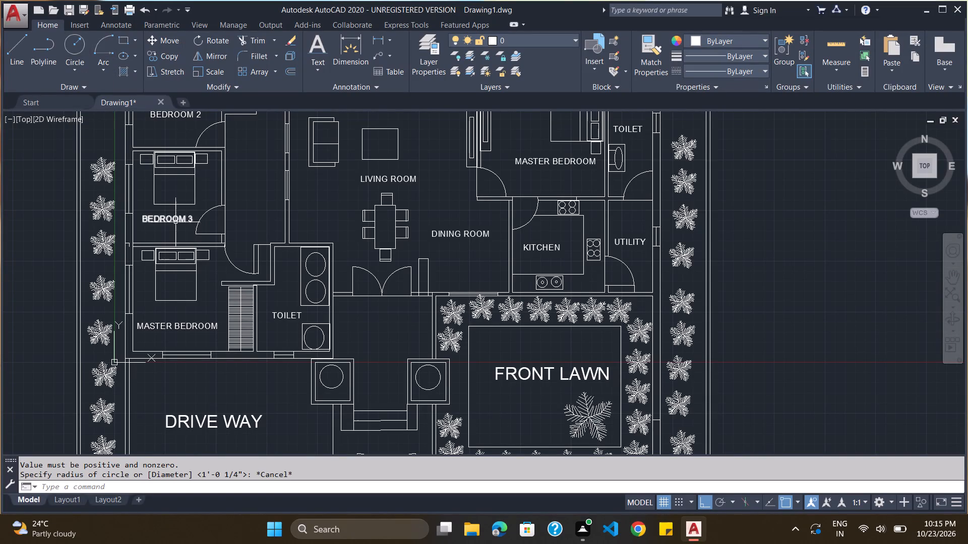
click(550, 248)
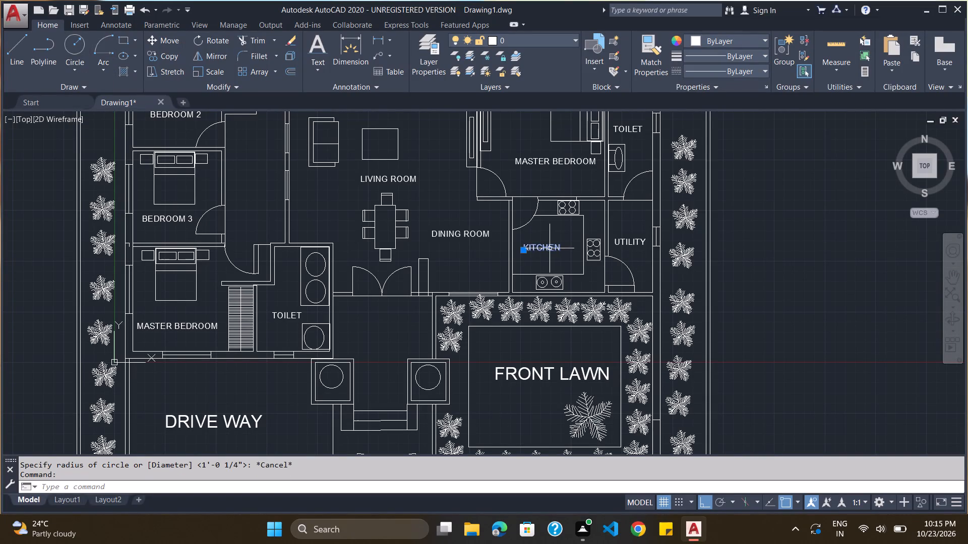
key(ctrl+c)
key(ctrl+v)
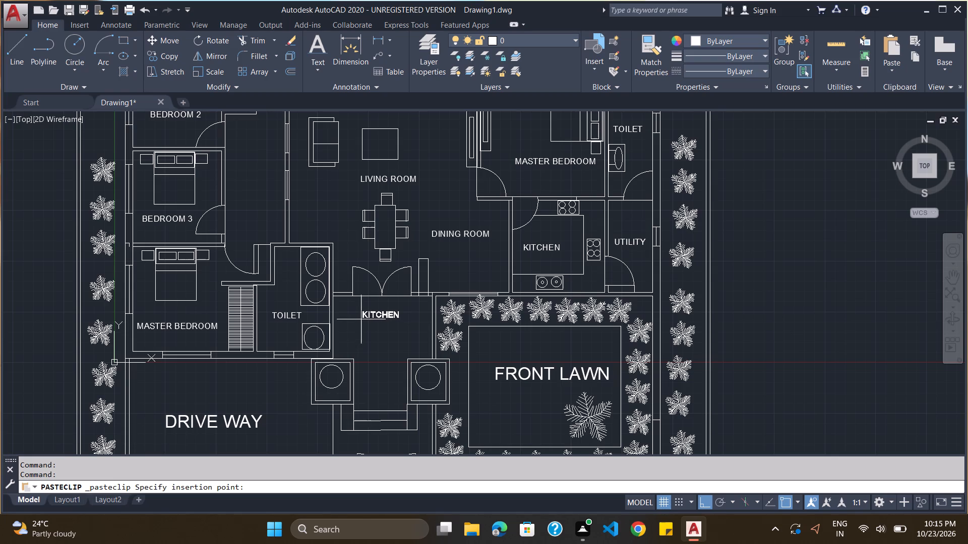
click(361, 315)
double_click(373, 312)
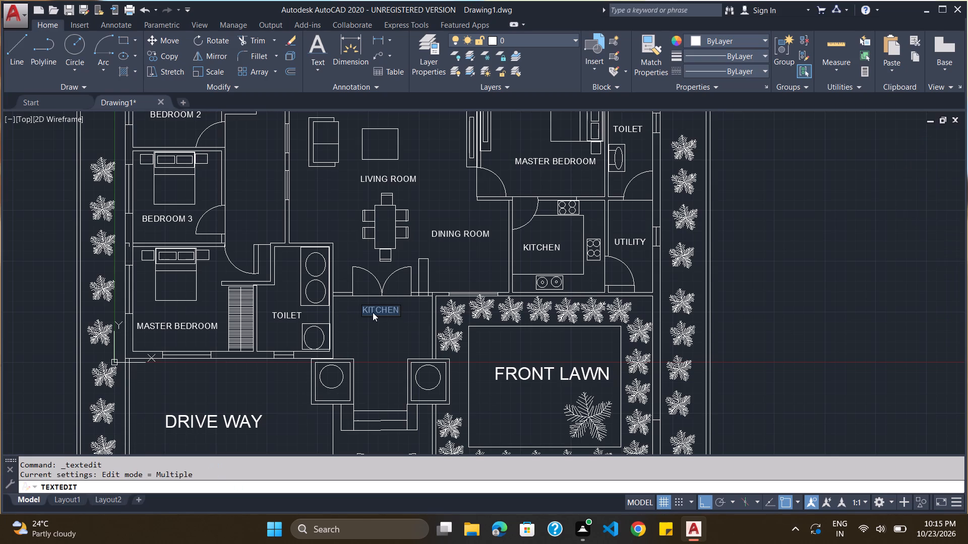
text(FOY)
text(ER)
key(Return)
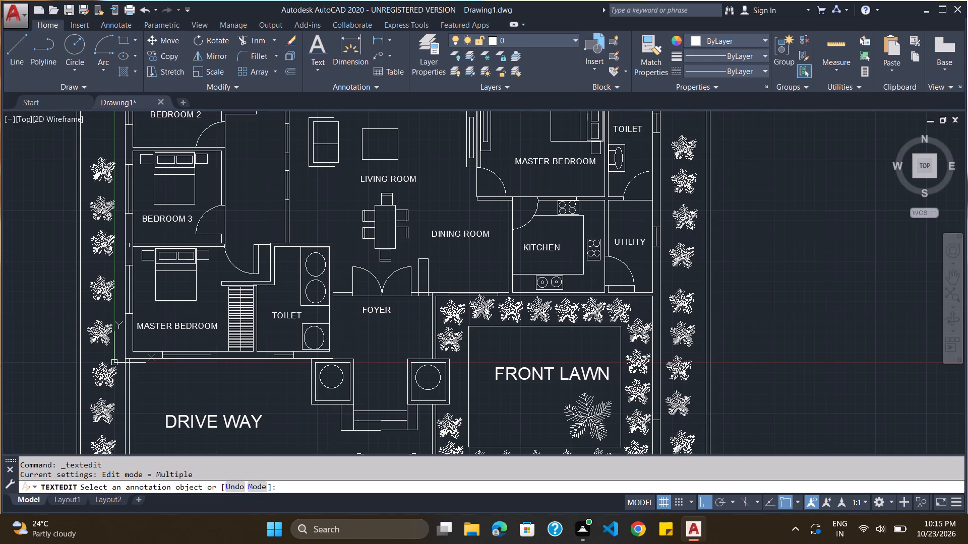
key(Escape)
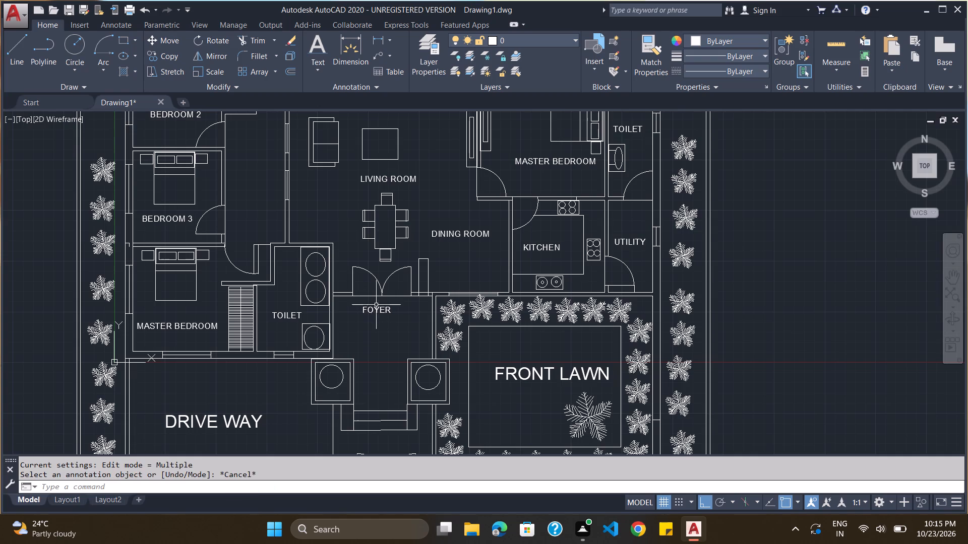
Shift the FOYER label slightly to center it below the double entrance door.
click(376, 307)
click(376, 311)
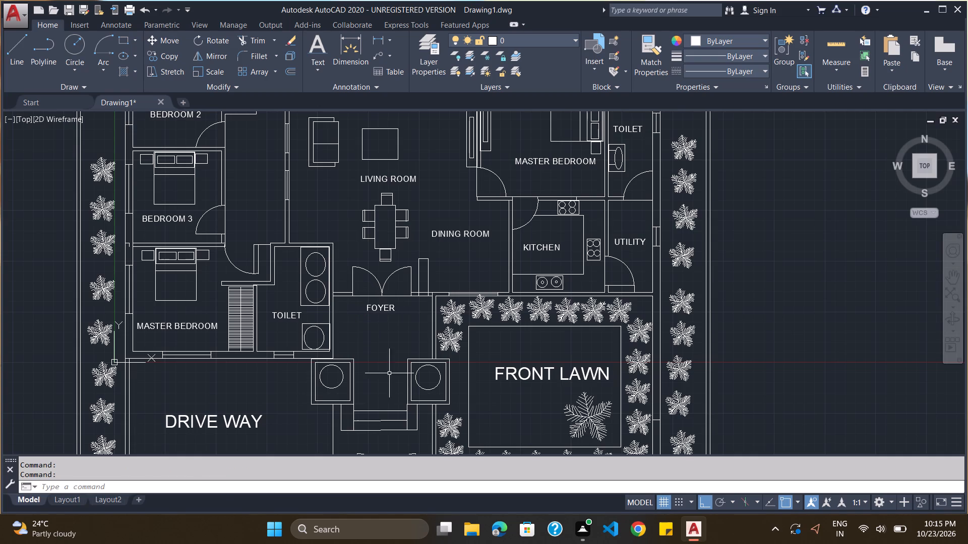
Copy the FOYER label between the two square columns above the entrance steps and change its text to PORCH.
click(383, 308)
key(ctrl+c)
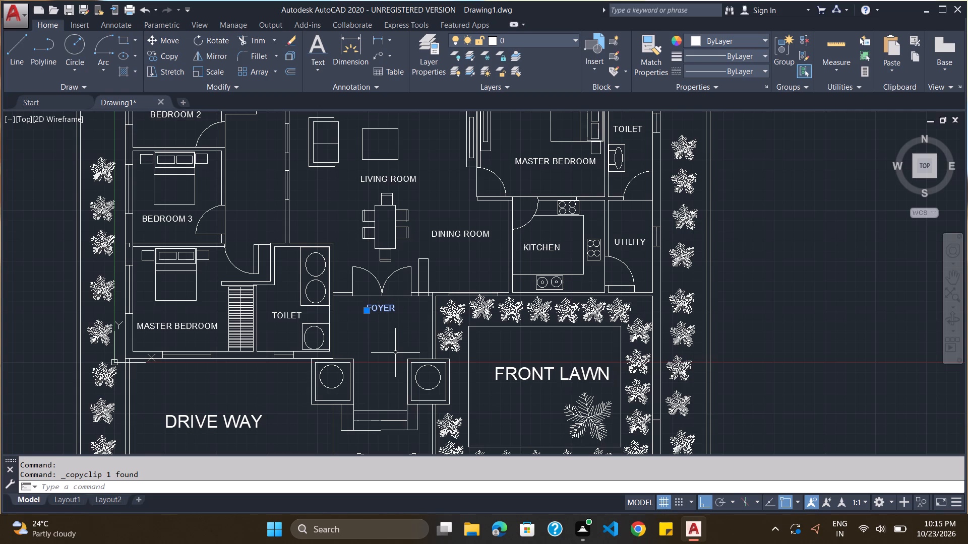
key(ctrl+v)
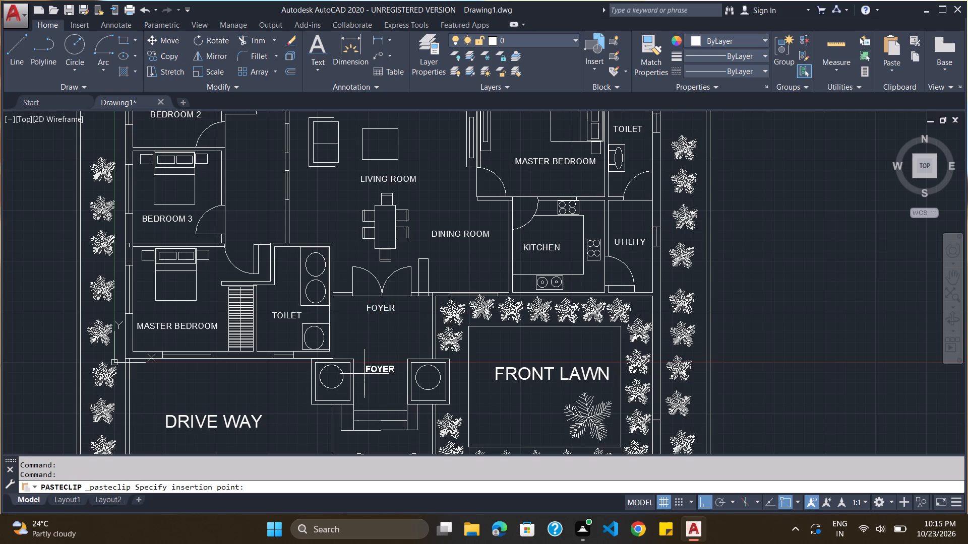
click(365, 374)
double_click(375, 370)
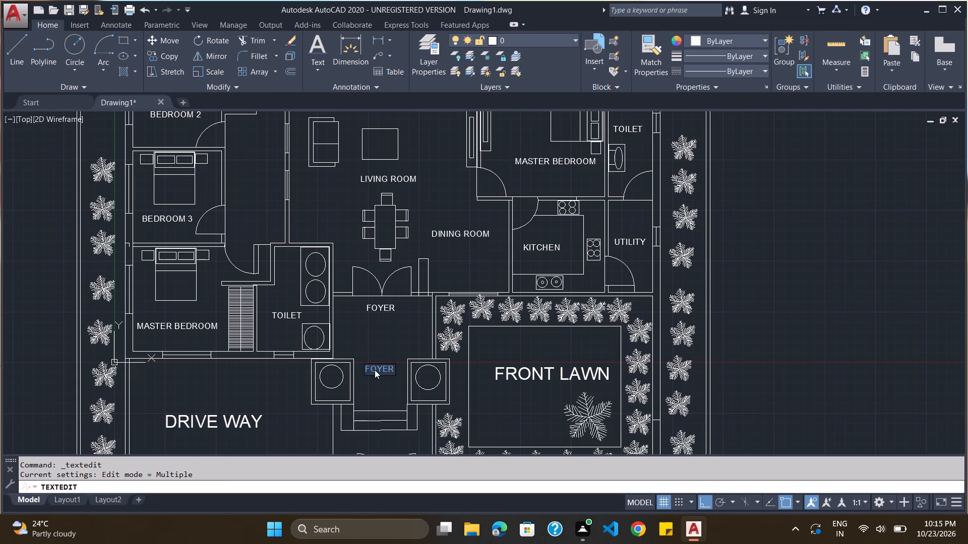
key(p)
key(o)
text(RCH)
key(Return)
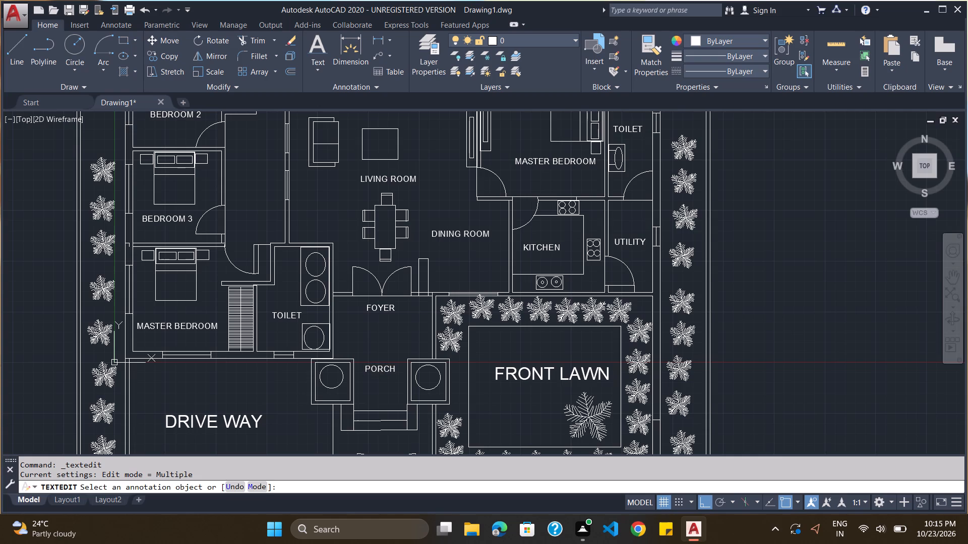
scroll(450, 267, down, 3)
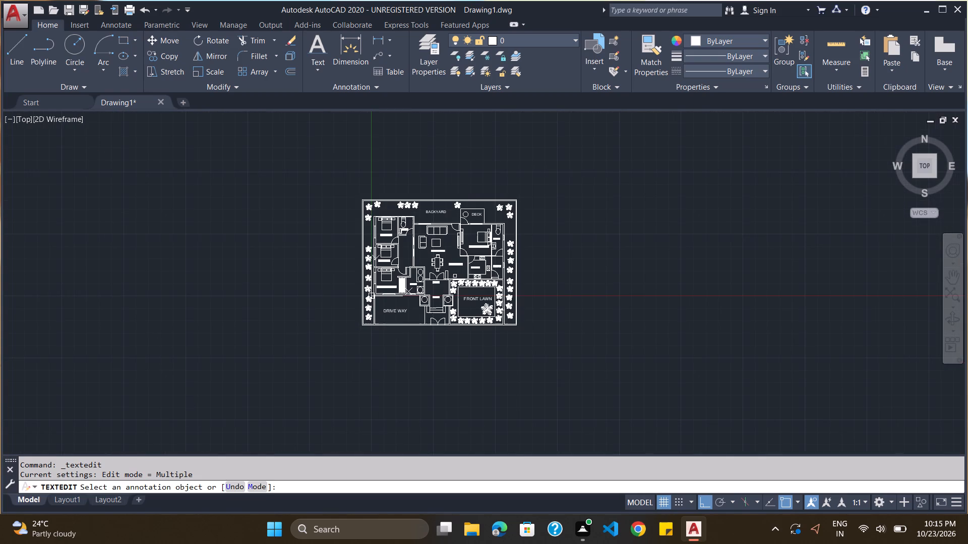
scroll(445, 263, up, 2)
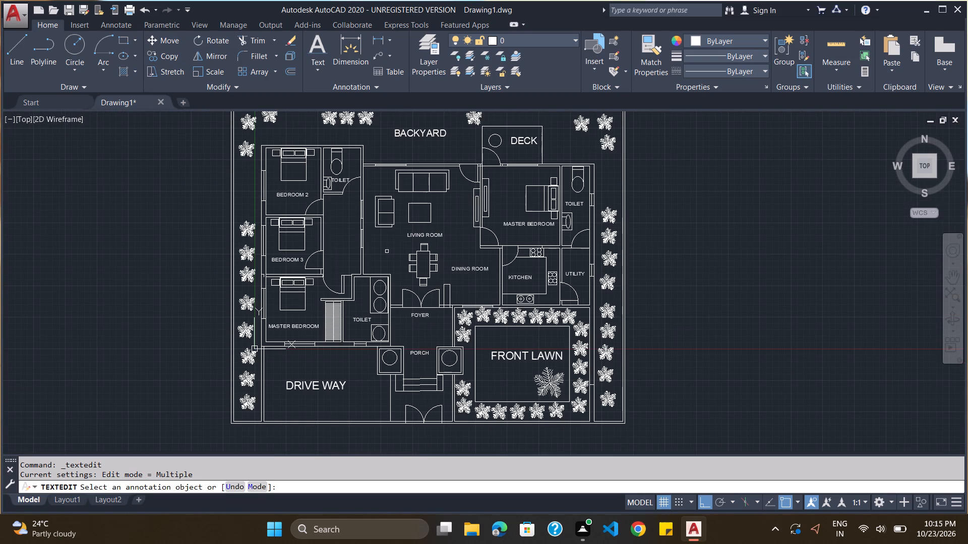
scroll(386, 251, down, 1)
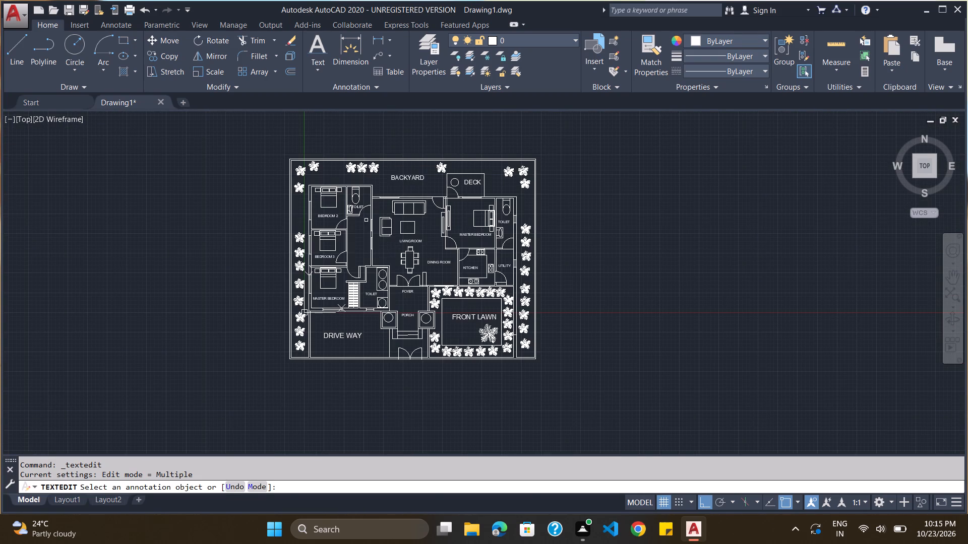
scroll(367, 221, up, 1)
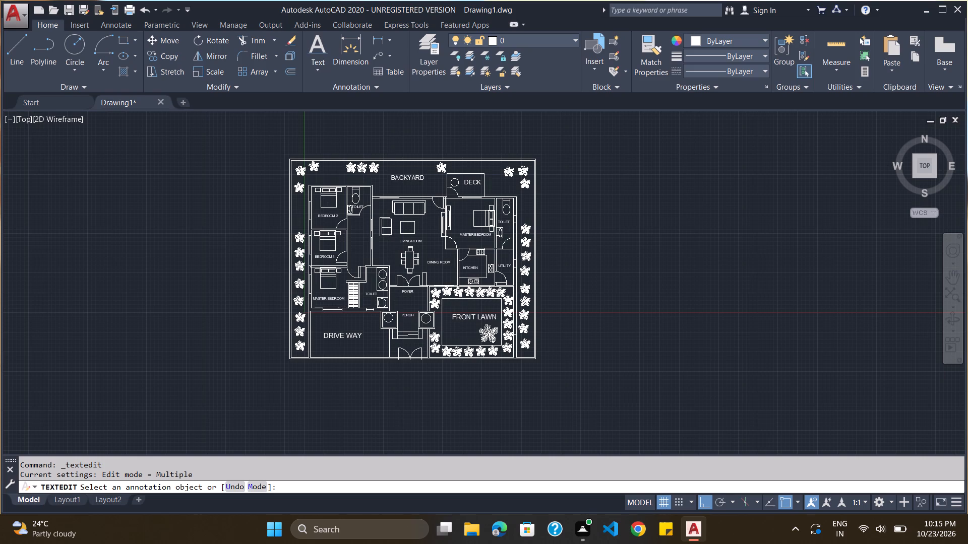
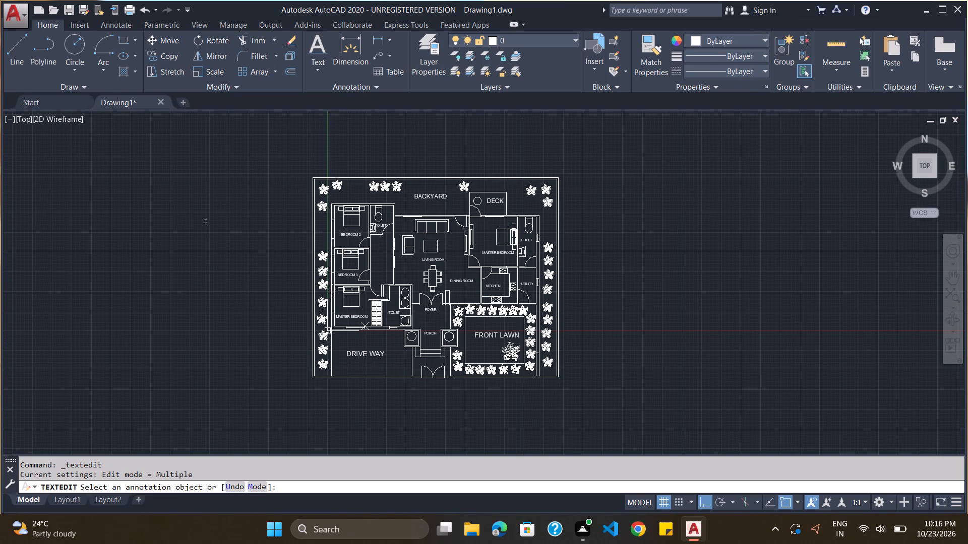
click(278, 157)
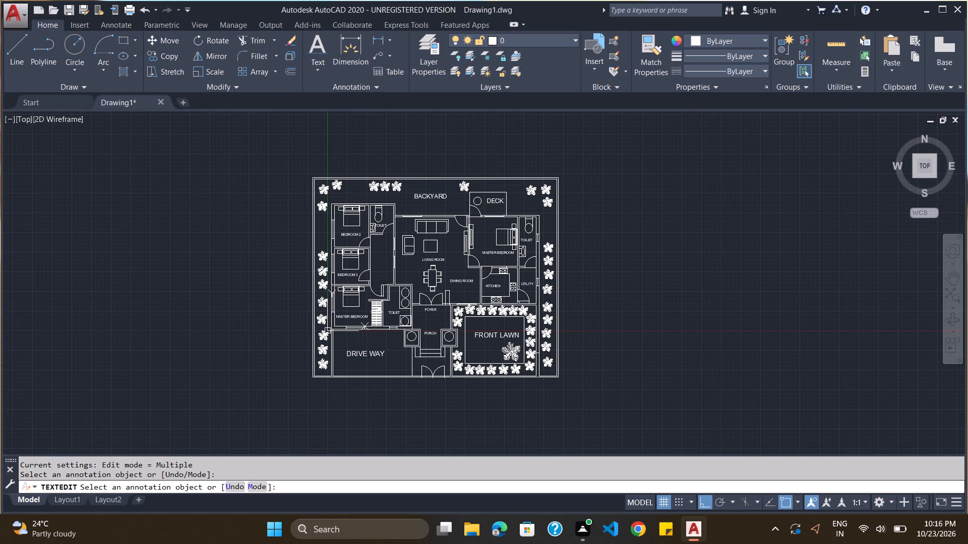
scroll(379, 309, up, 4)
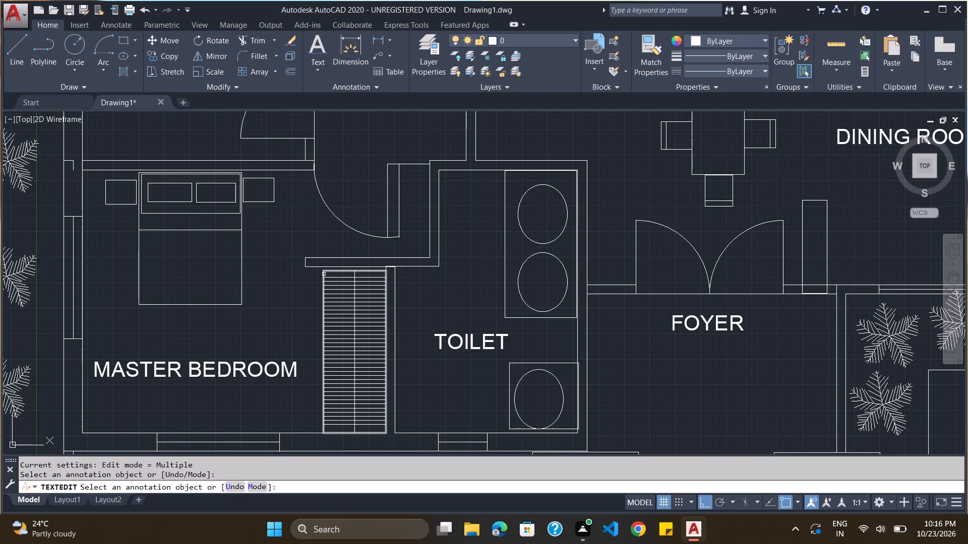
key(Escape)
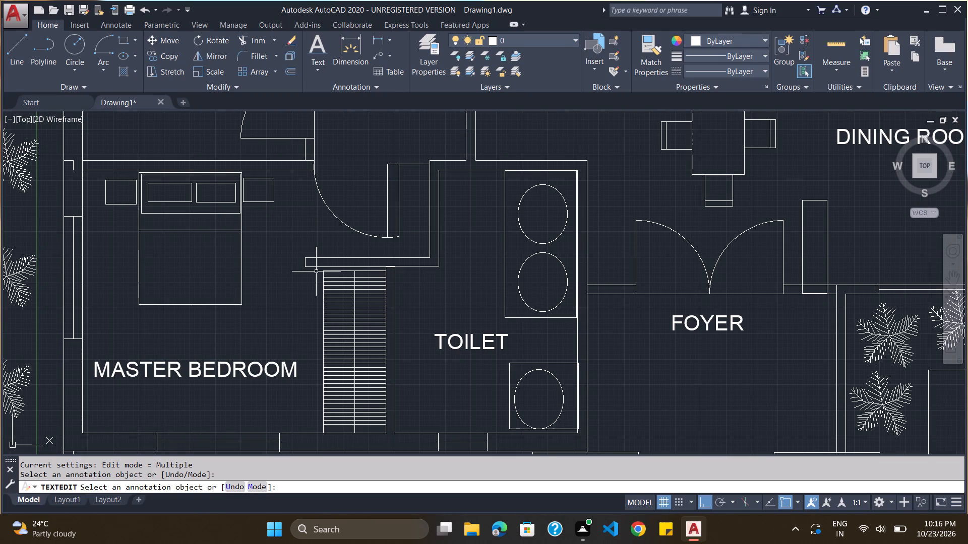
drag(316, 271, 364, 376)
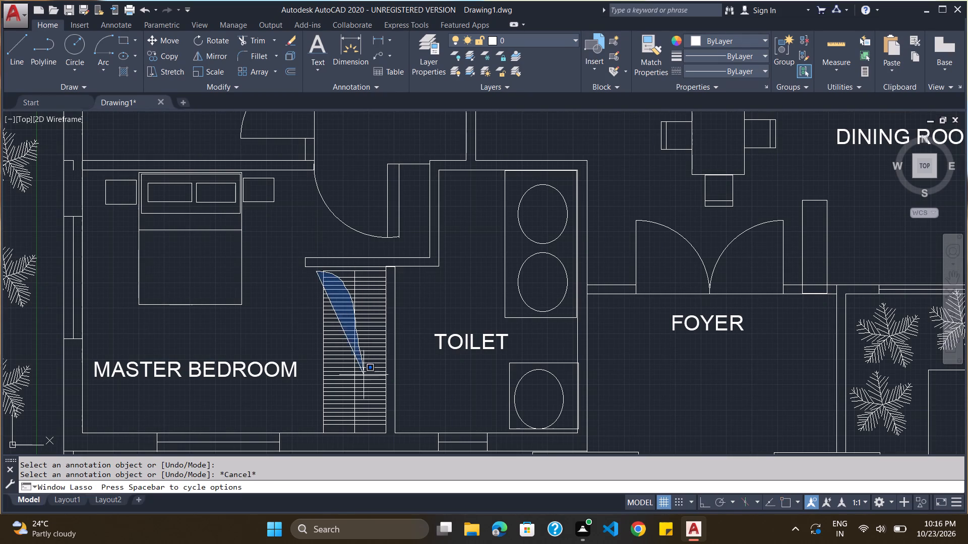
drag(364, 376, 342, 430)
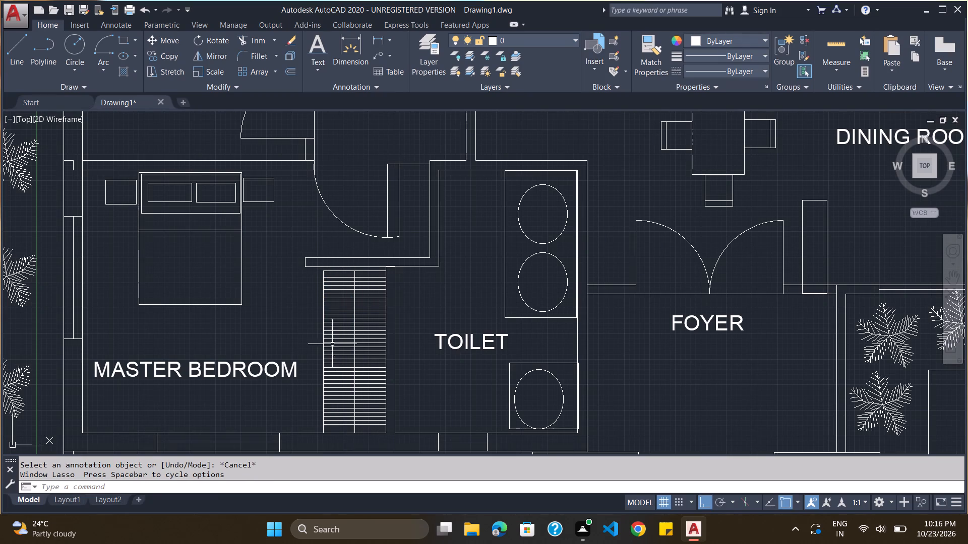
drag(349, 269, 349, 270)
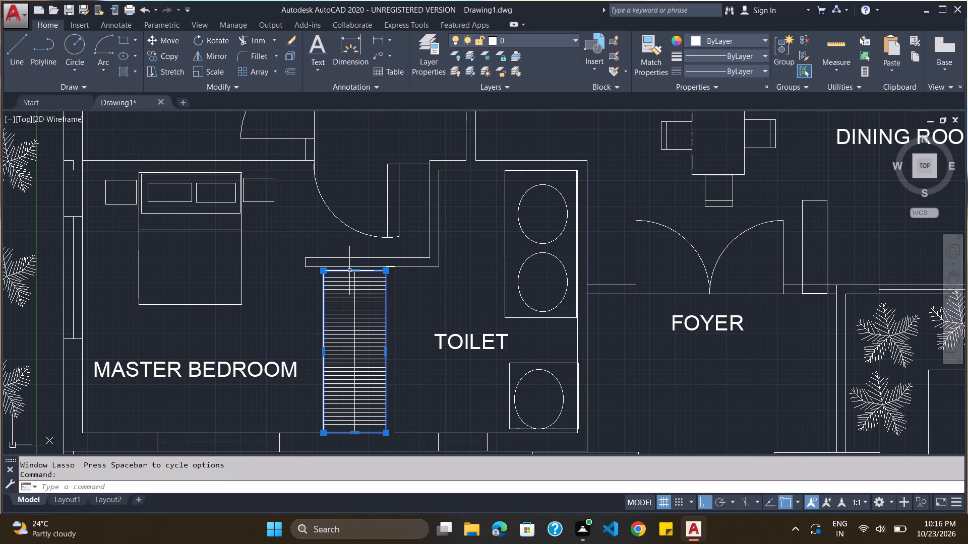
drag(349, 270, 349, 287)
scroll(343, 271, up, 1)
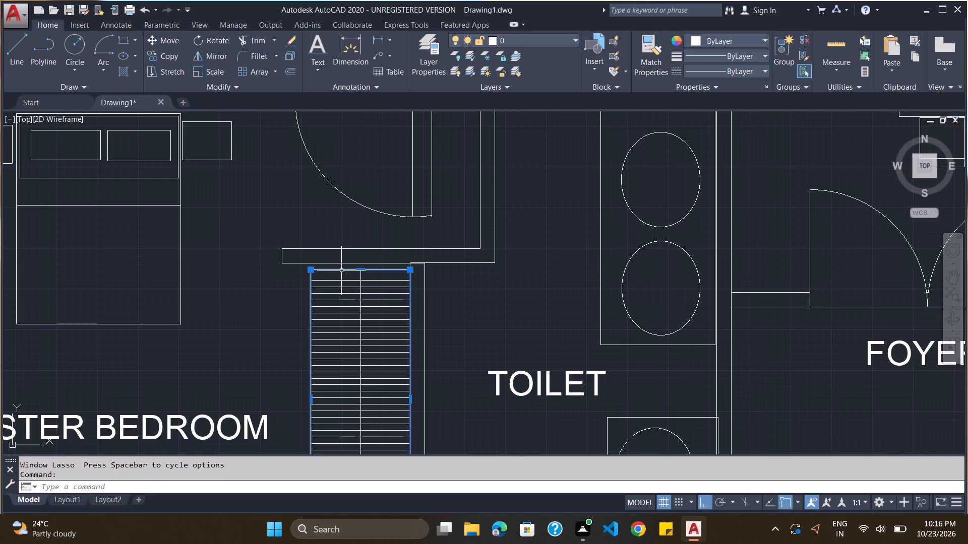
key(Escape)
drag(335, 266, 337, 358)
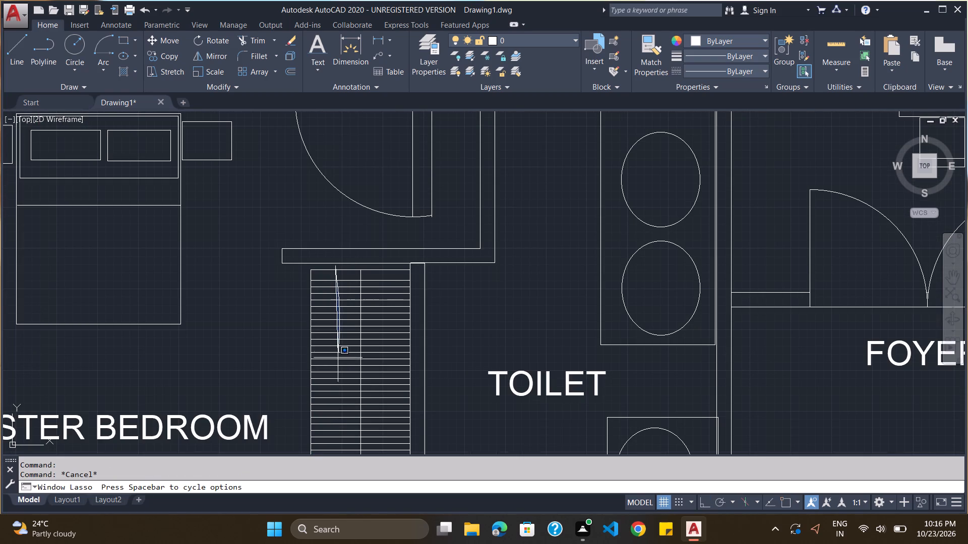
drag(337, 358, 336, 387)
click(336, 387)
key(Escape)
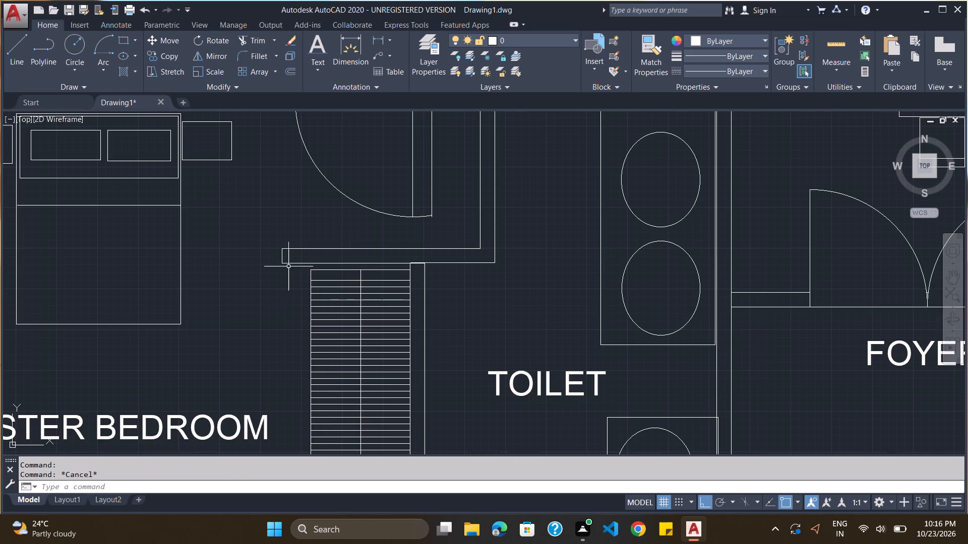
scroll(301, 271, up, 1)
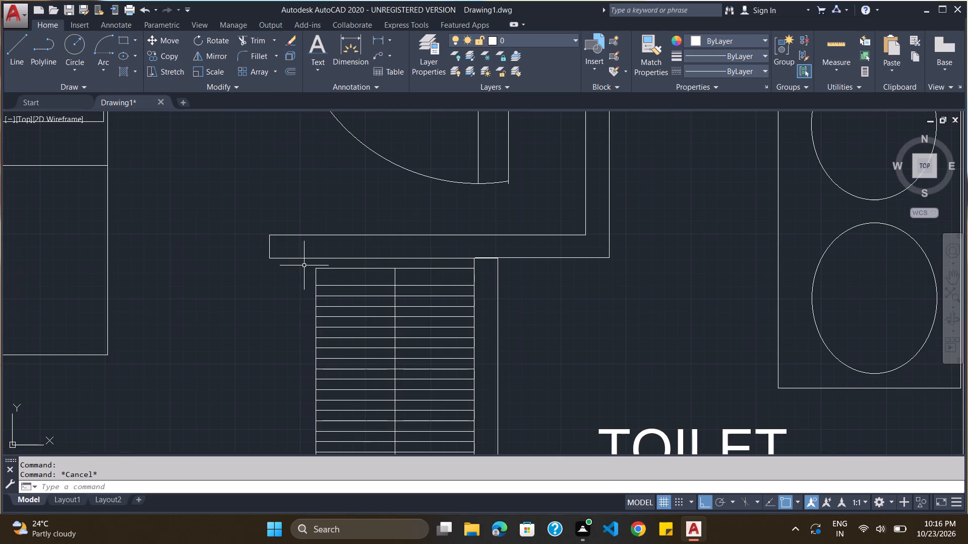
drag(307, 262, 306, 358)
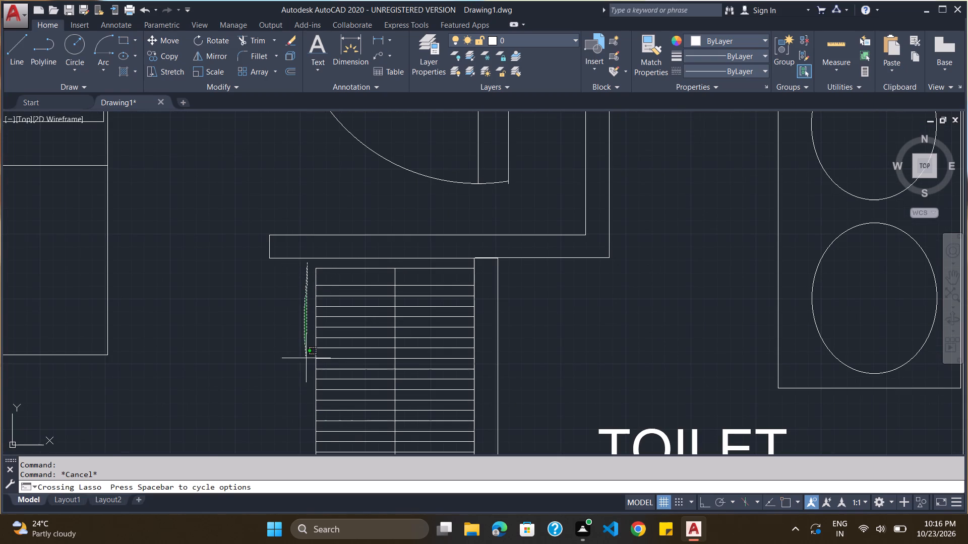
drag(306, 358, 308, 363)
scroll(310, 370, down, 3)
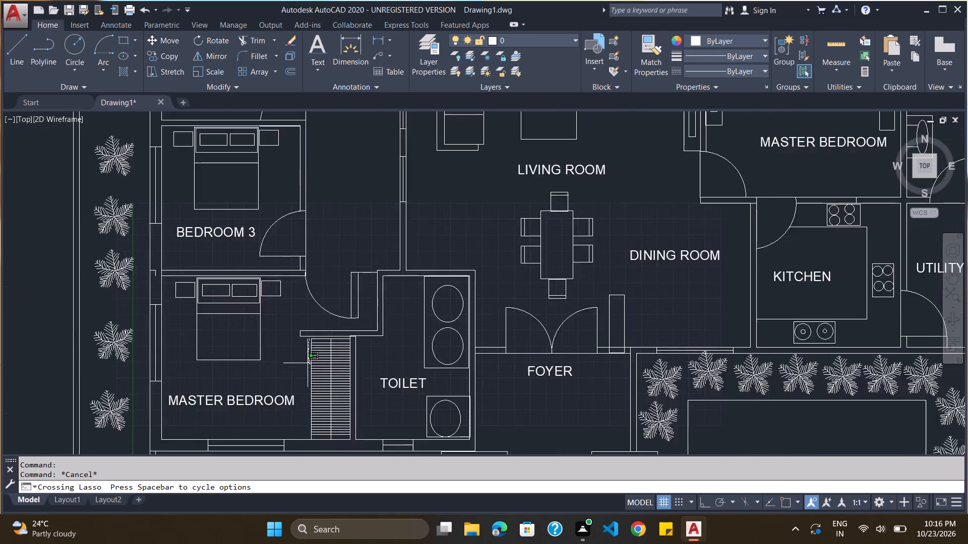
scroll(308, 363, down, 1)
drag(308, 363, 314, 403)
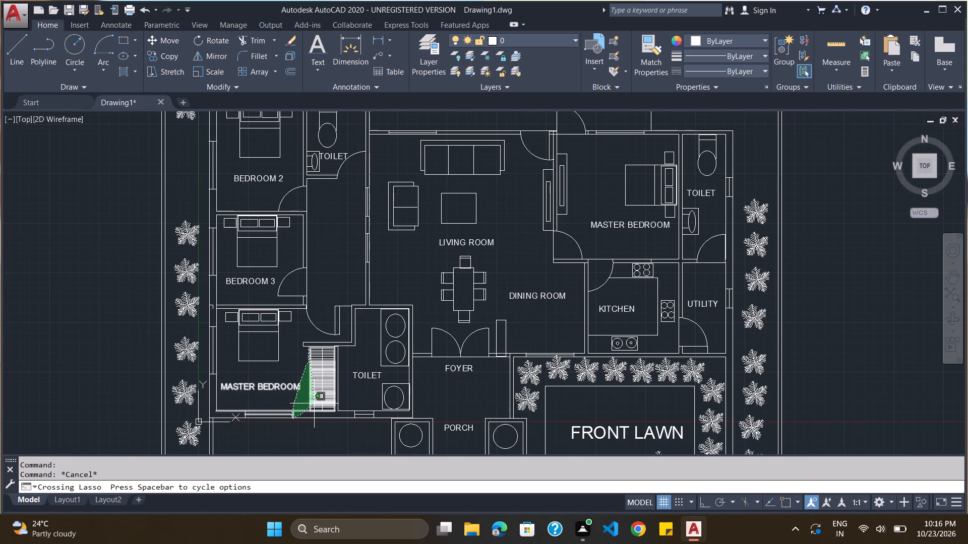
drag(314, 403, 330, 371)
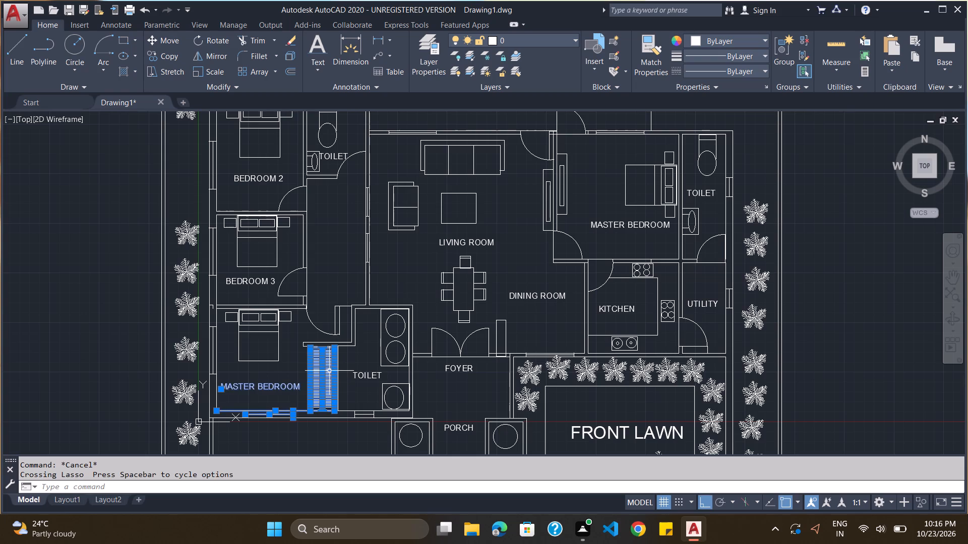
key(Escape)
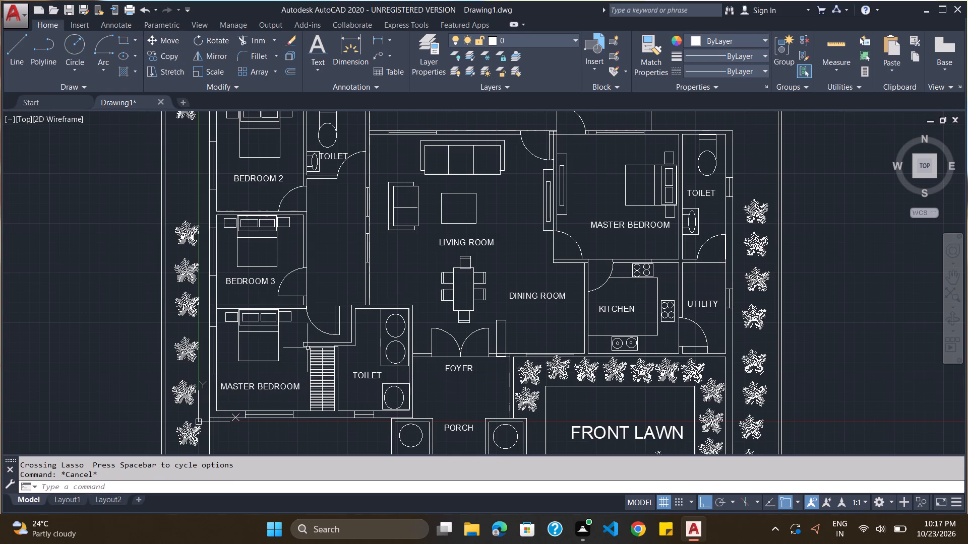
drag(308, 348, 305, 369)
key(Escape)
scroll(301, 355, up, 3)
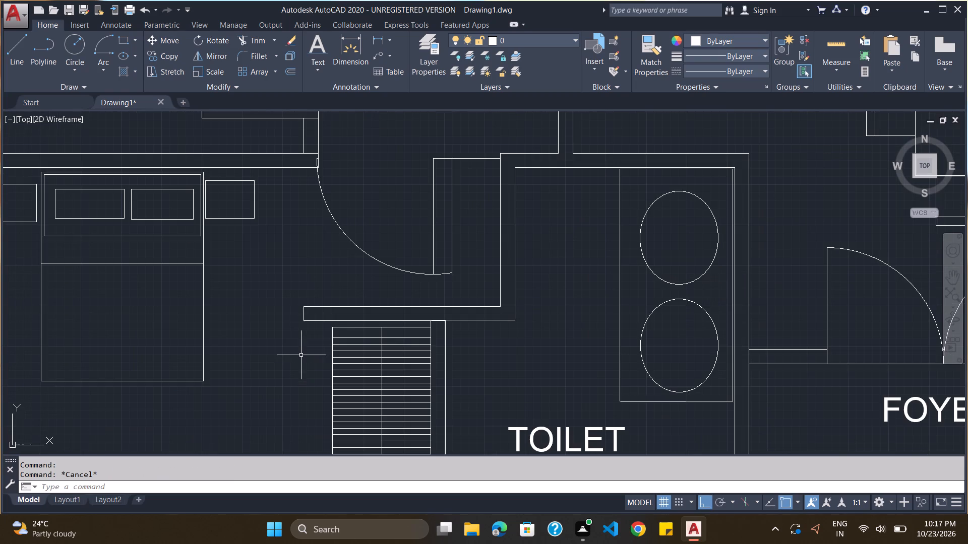
Copy the slatted wardrobe between the lower MASTER BEDROOM and its TOILET into the corridor east of BEDROOM 3.
drag(329, 325, 325, 342)
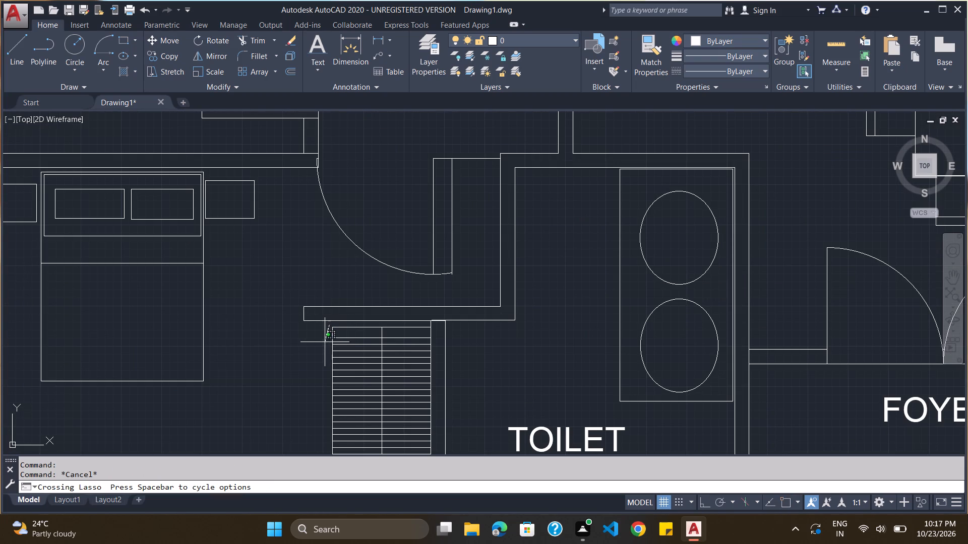
drag(325, 342, 322, 412)
scroll(325, 356, down, 2)
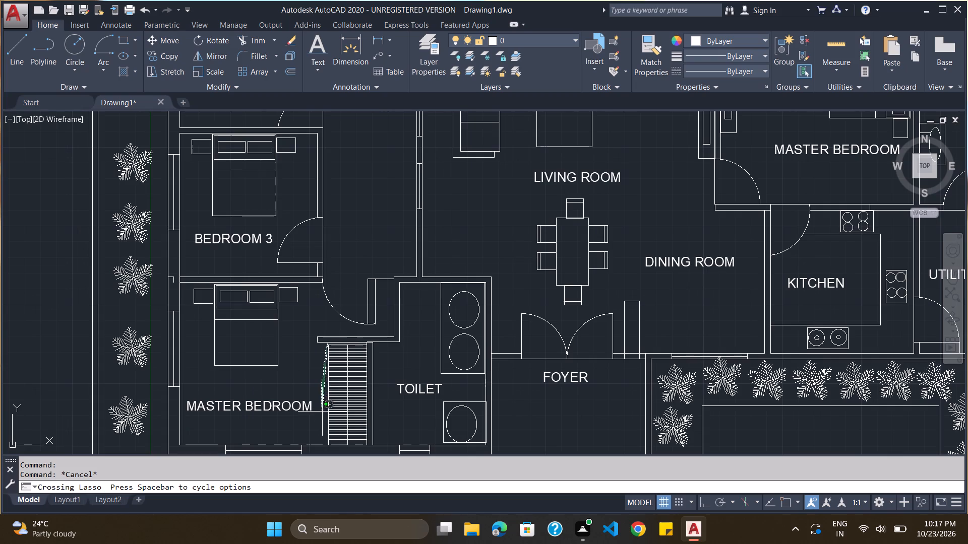
drag(322, 412, 351, 431)
key(ctrl+c)
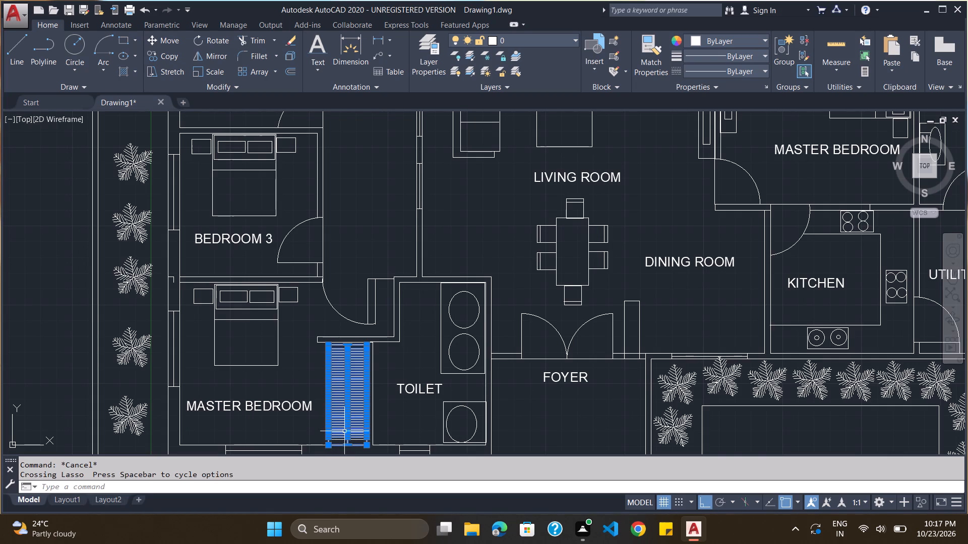
scroll(280, 337, down, 2)
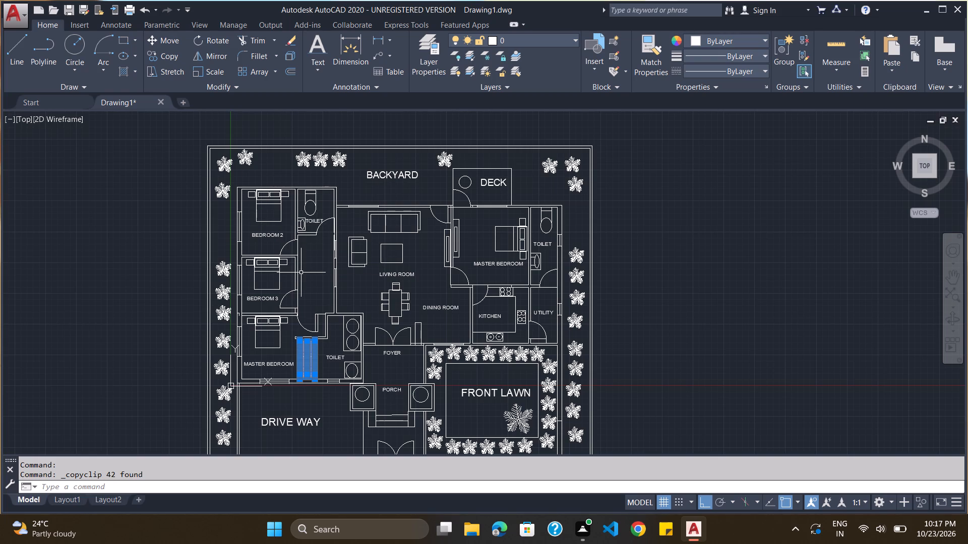
key(ctrl+v)
scroll(285, 293, up, 2)
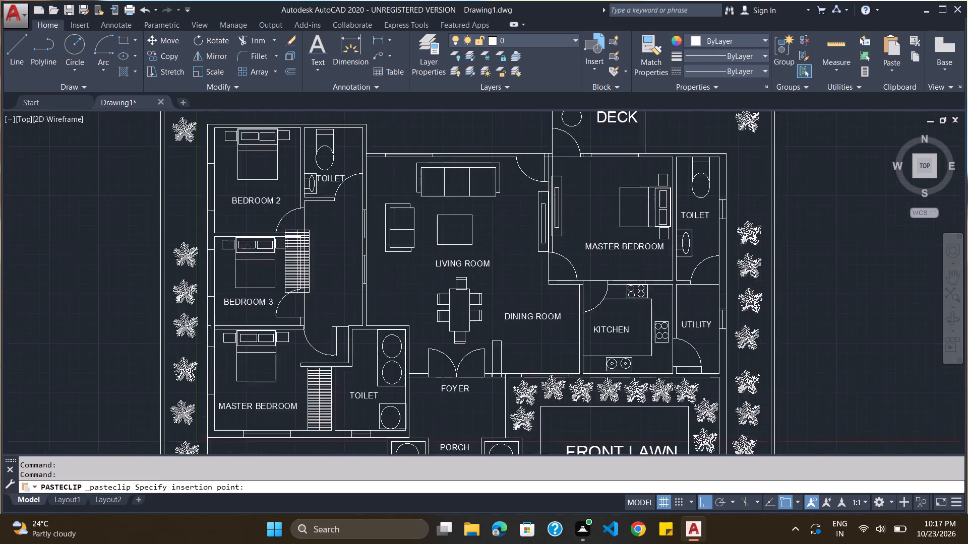
scroll(285, 293, up, 1)
click(368, 313)
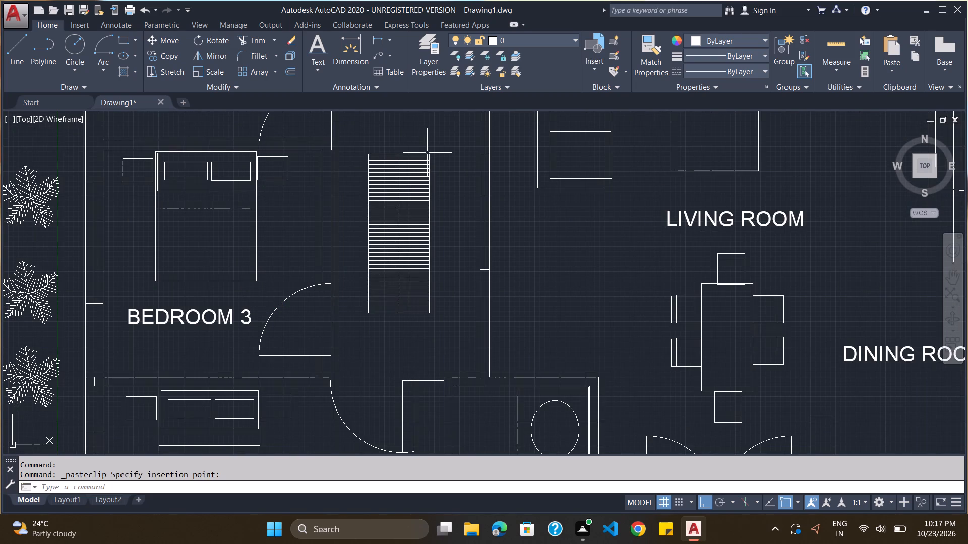
key(Escape)
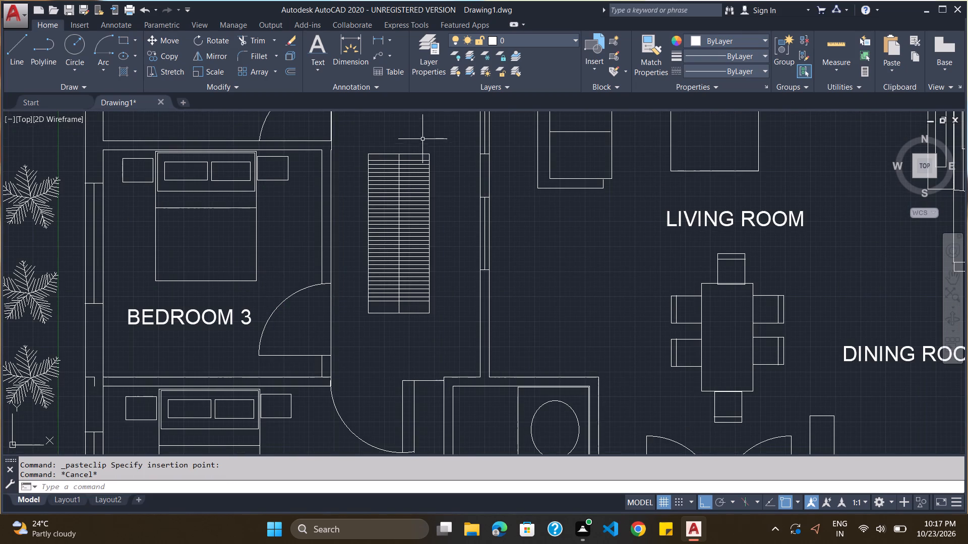
Scale the corridor wardrobe copy down to a little under half its size, using its north-east corner as base point.
drag(418, 138, 371, 325)
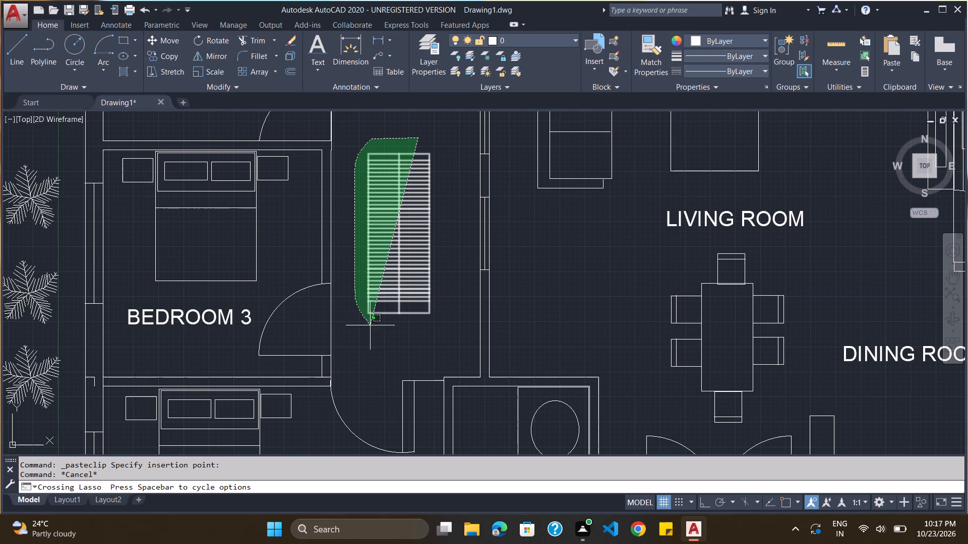
drag(371, 325, 428, 143)
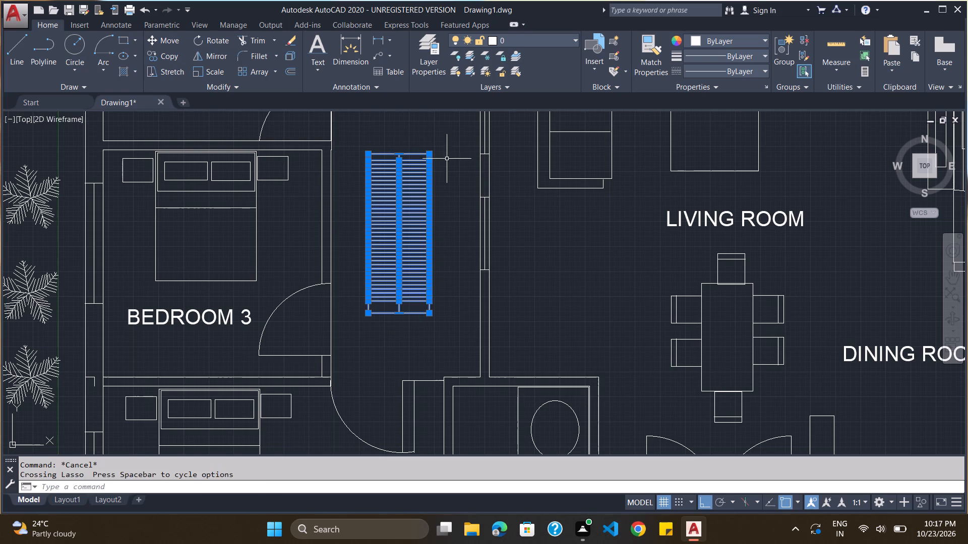
text(SC)
key(Return)
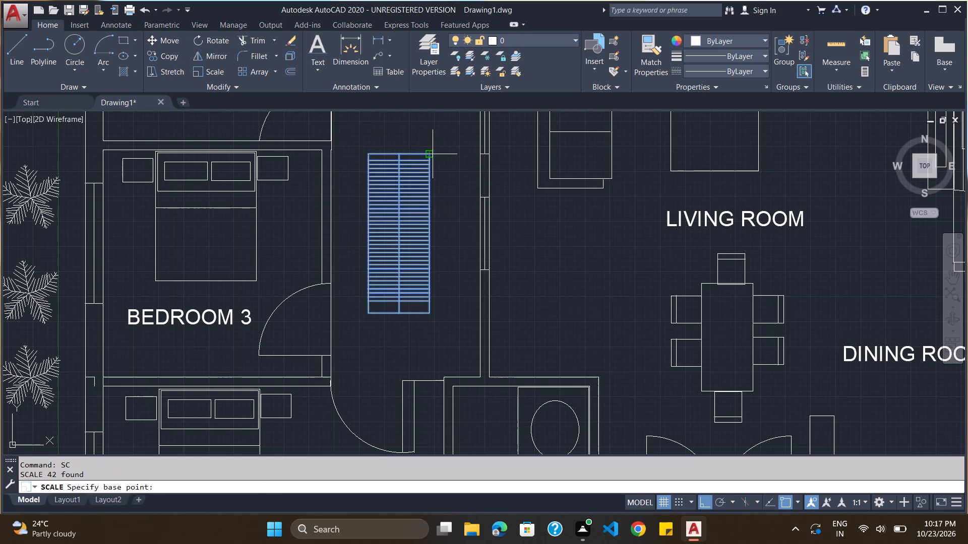
click(431, 154)
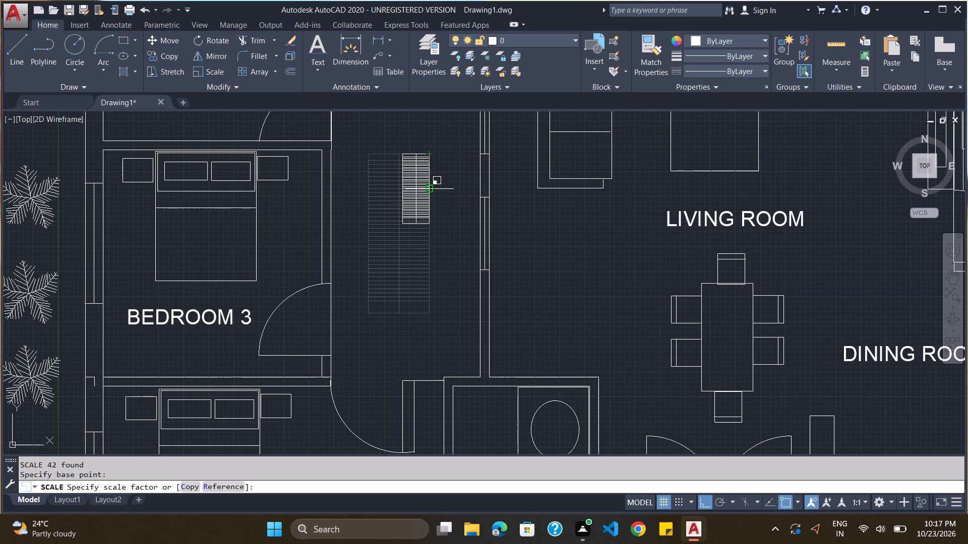
click(432, 187)
Copy the reduced wardrobe from the corridor into BEDROOM 3, against the east wall beside the bed.
drag(426, 119, 397, 226)
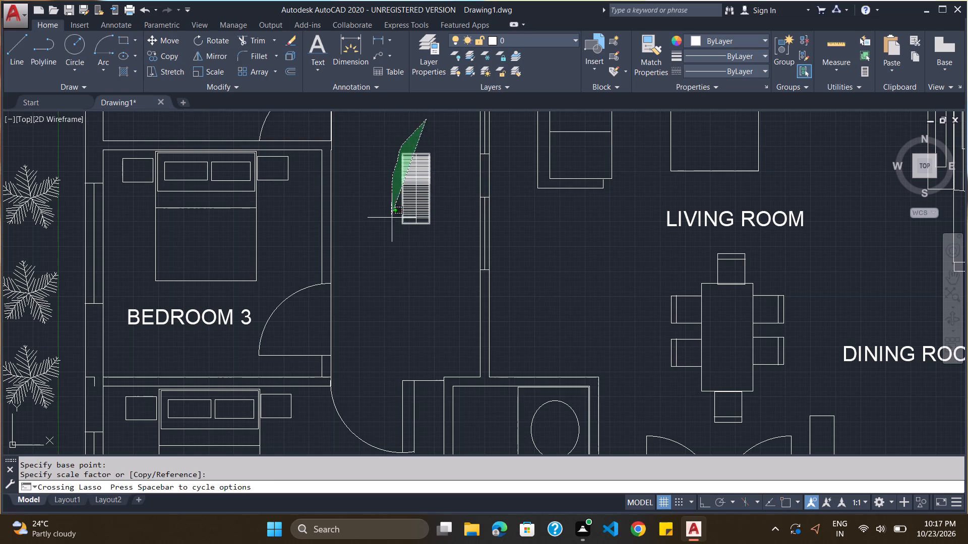
drag(397, 226, 450, 143)
key(ctrl+c)
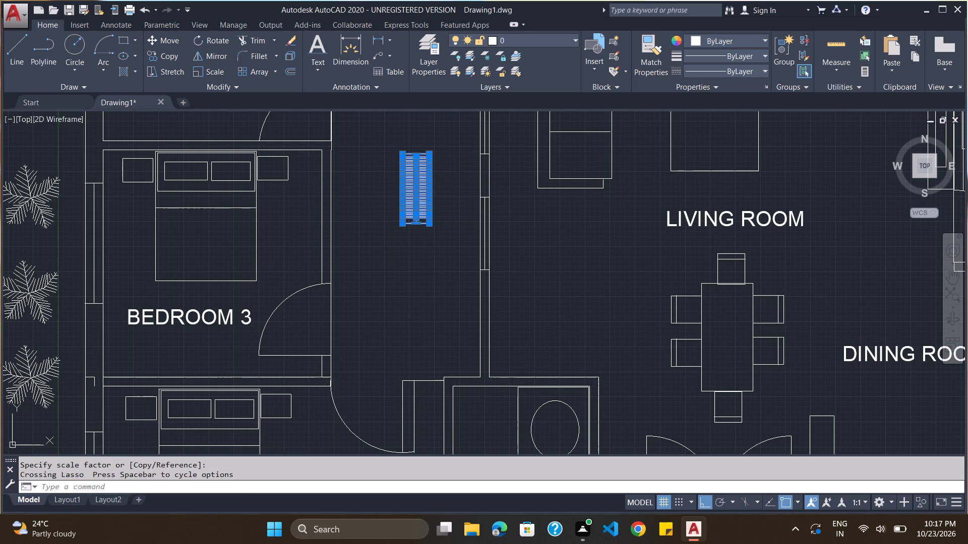
key(ctrl+v)
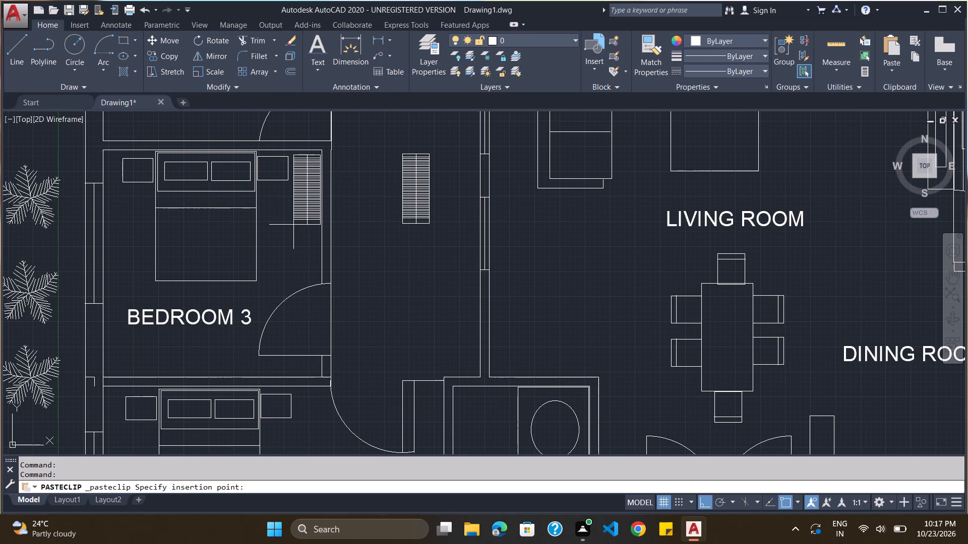
click(294, 229)
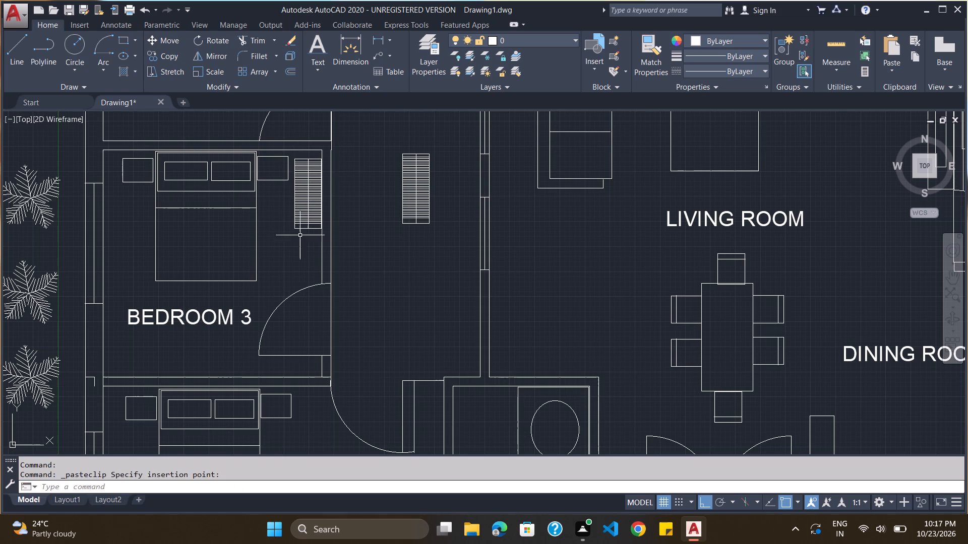
Move the bed with its pillows and both side tables out of BEDROOM 2 to the empty area west of the plot boundary.
scroll(283, 294, down, 3)
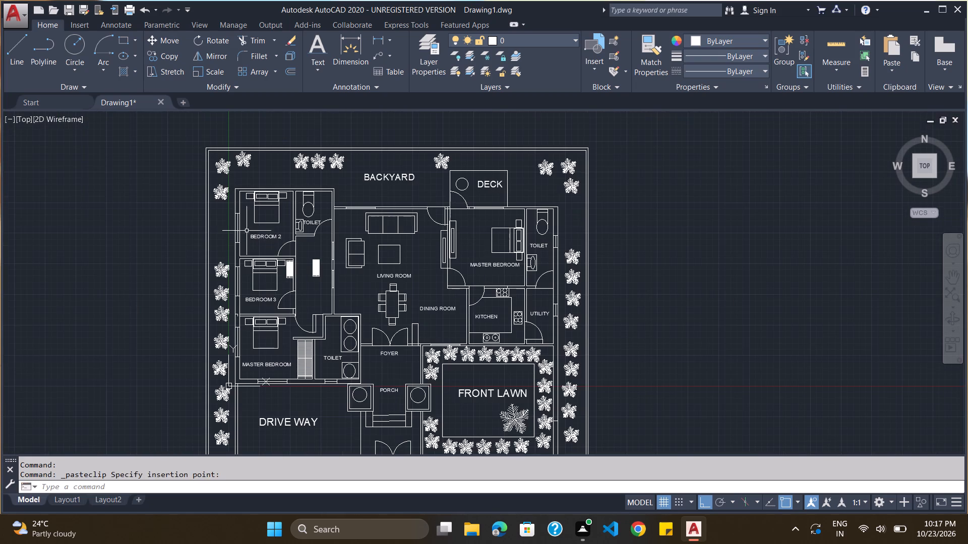
click(278, 217)
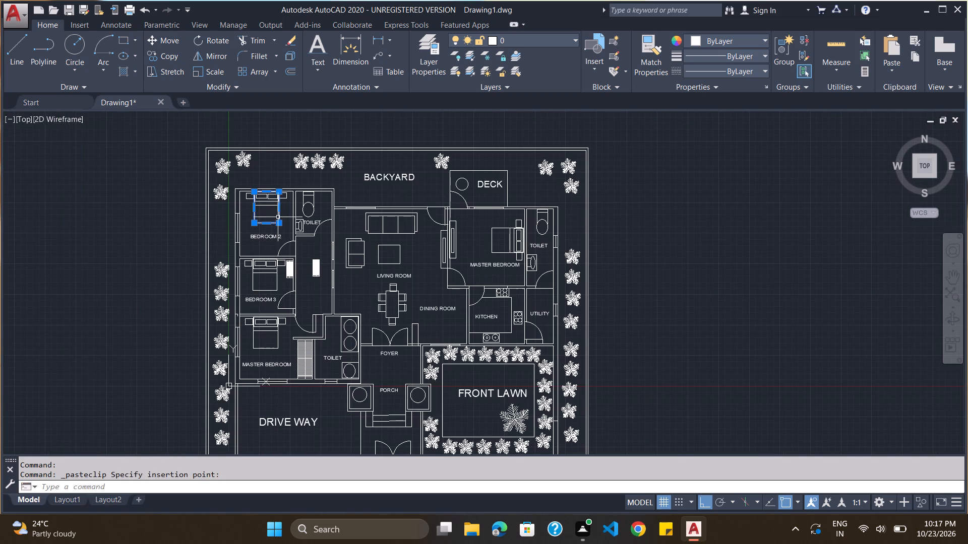
click(271, 207)
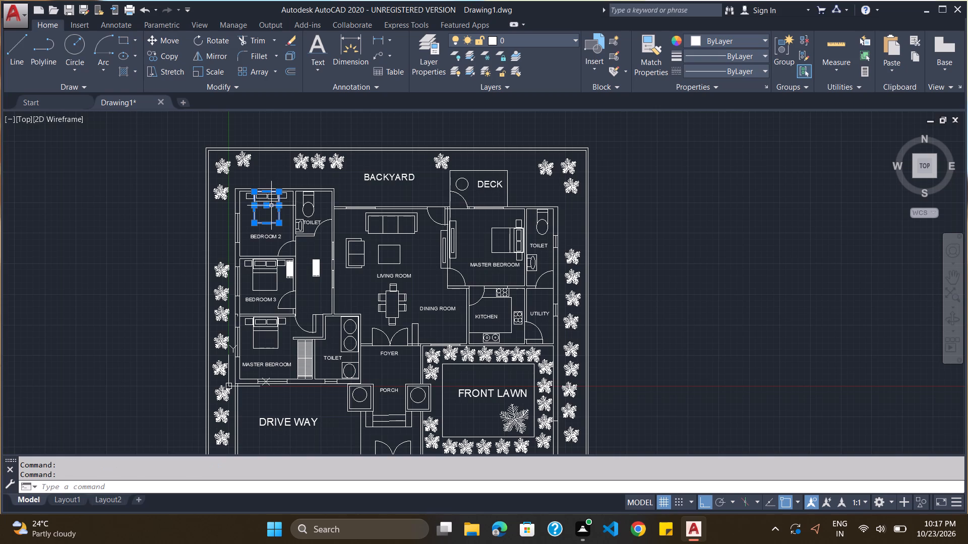
click(271, 201)
click(270, 199)
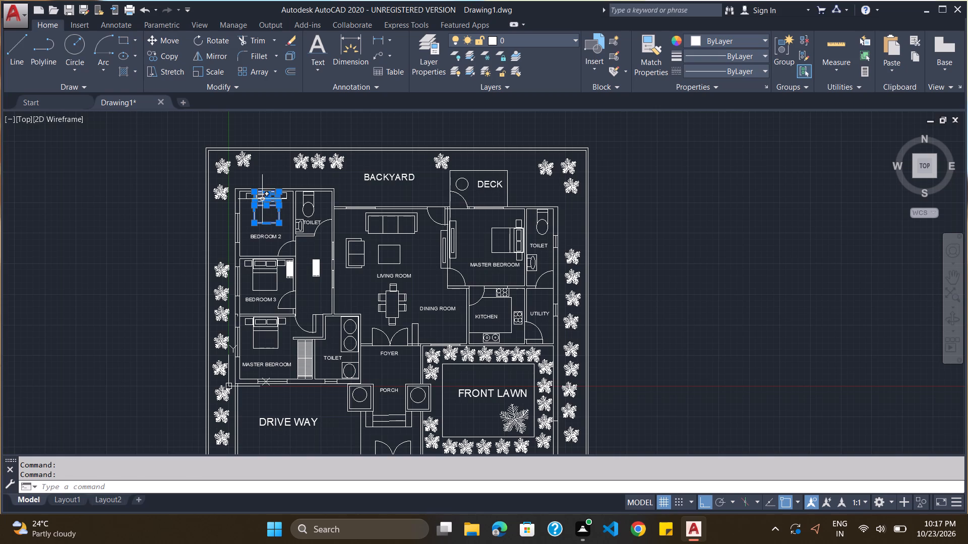
click(260, 198)
click(247, 198)
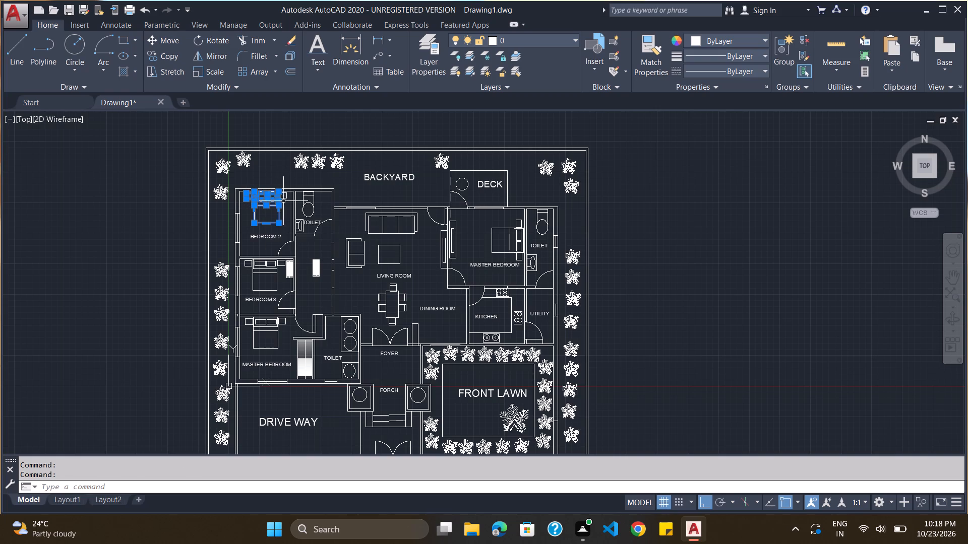
click(286, 198)
key(ctrl+x)
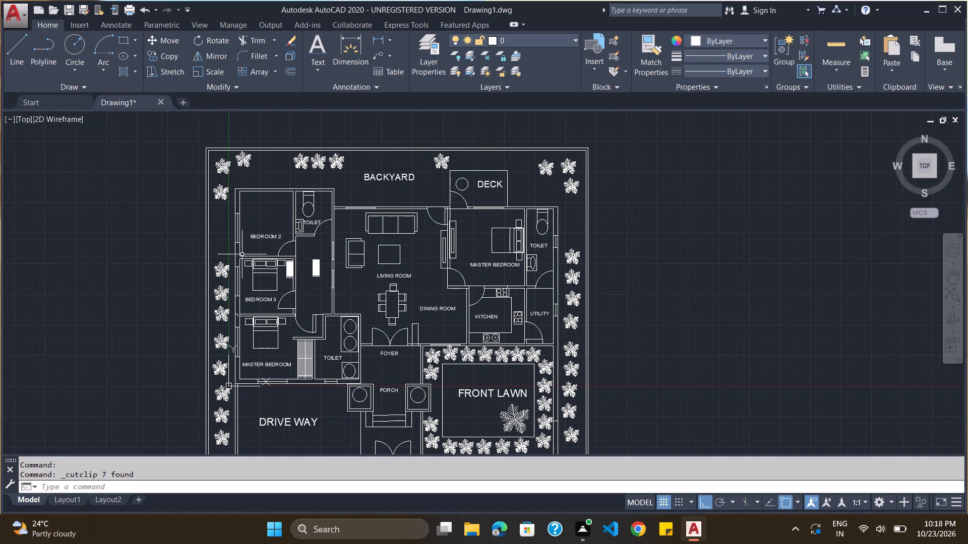
key(ctrl+v)
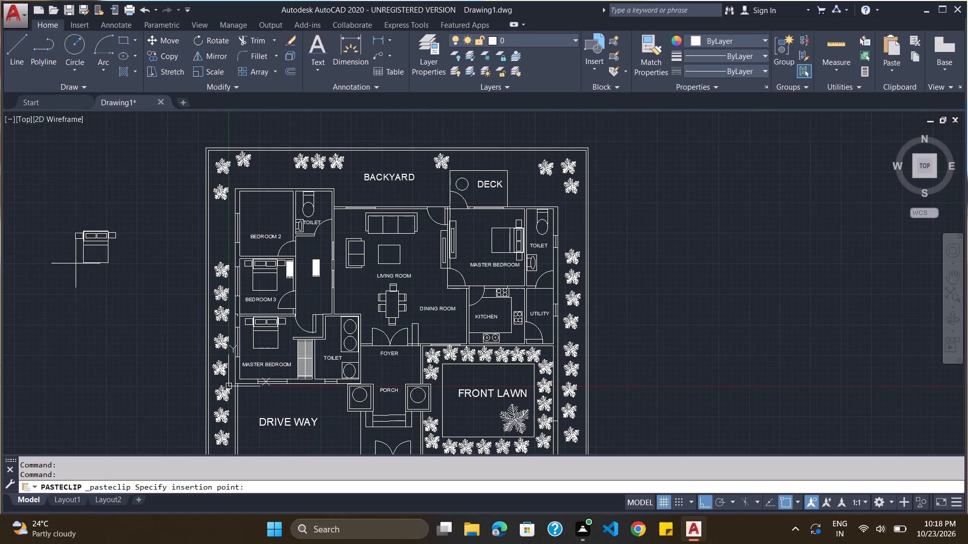
click(77, 263)
Rotate the bed set outside the boundary by 90° about the west side table so its headboard faces west.
drag(114, 213, 123, 206)
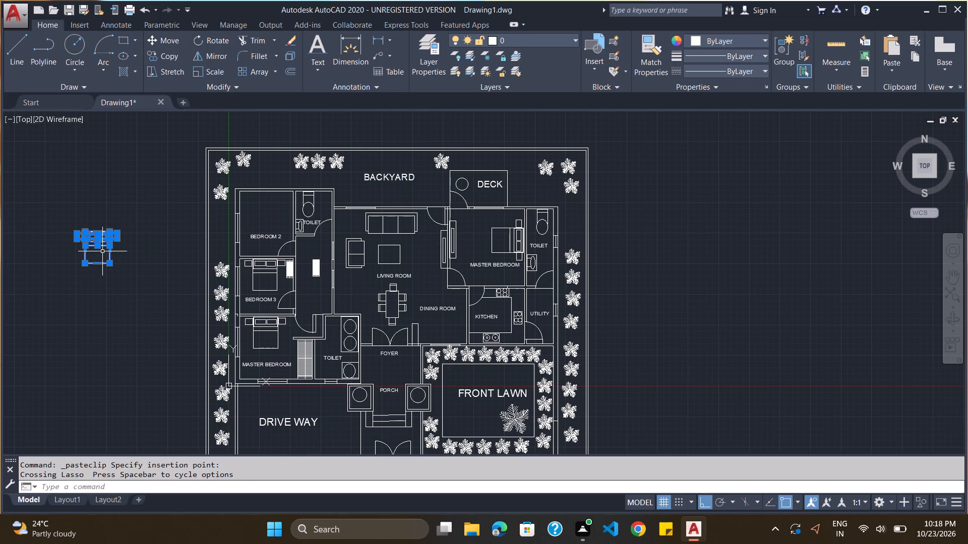
key(r)
key(o)
key(Return)
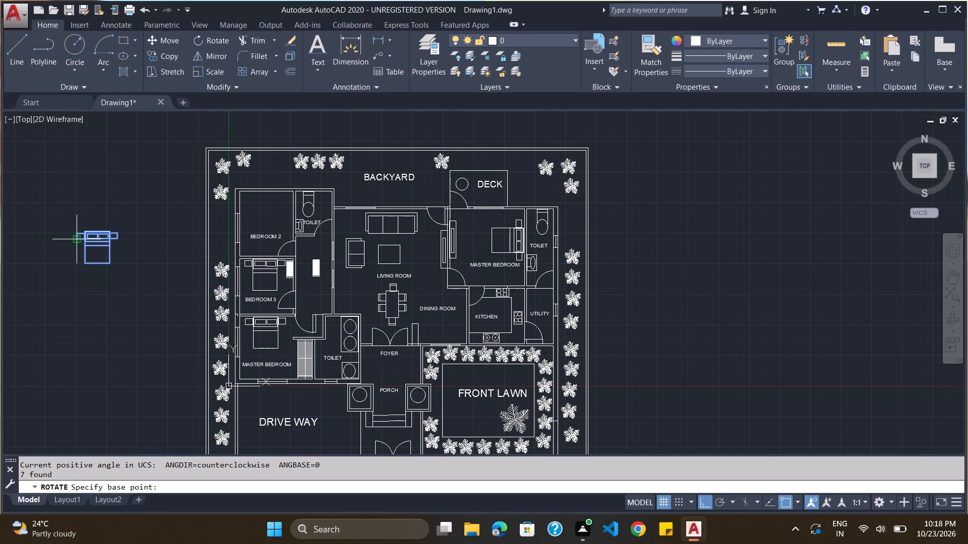
click(74, 239)
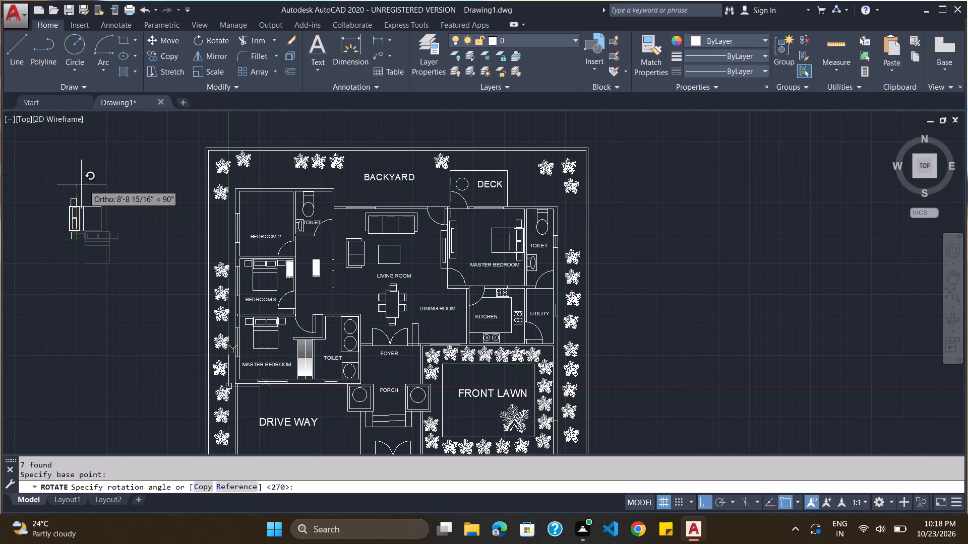
click(77, 184)
Move the rotated bed set back into BEDROOM 2 with its headboard against the west wall.
drag(104, 179, 41, 252)
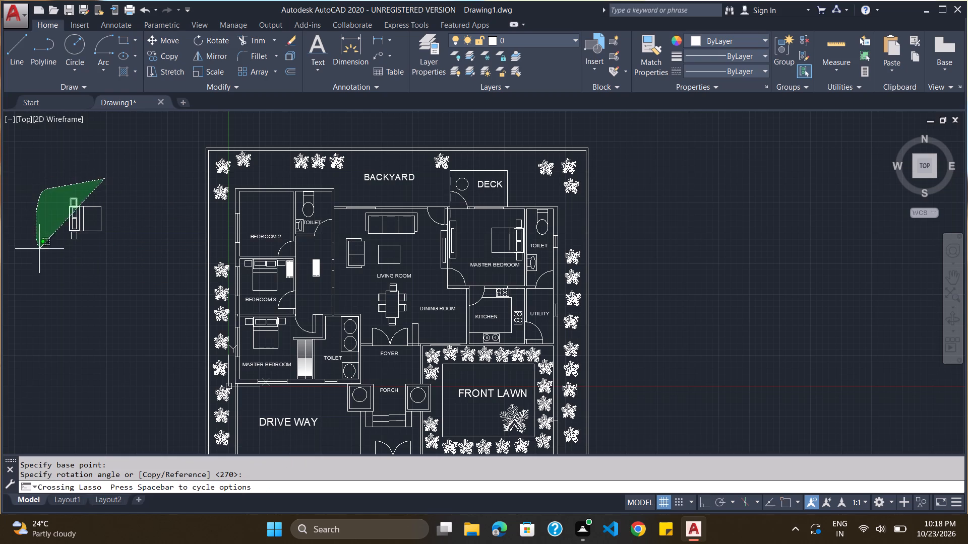
drag(41, 252, 43, 150)
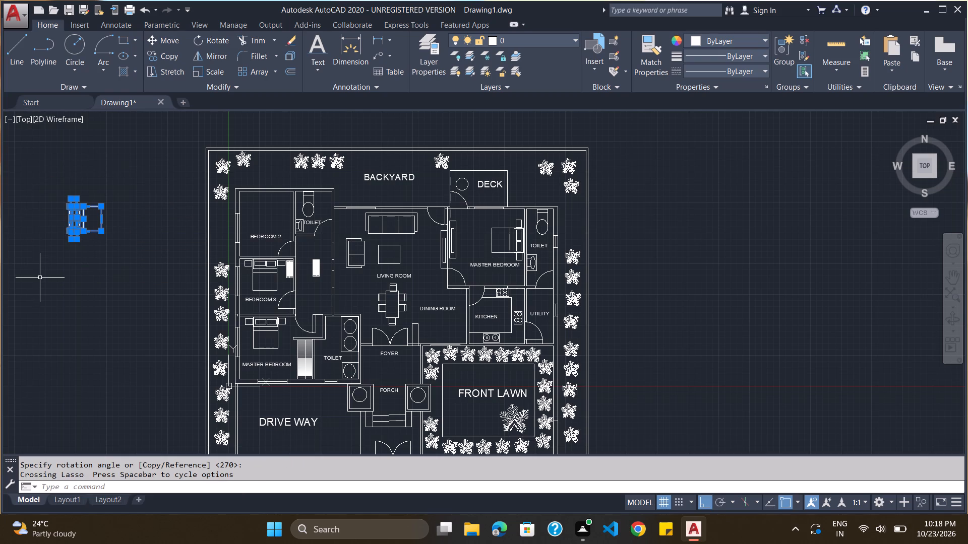
key(ctrl+x)
key(ctrl+v)
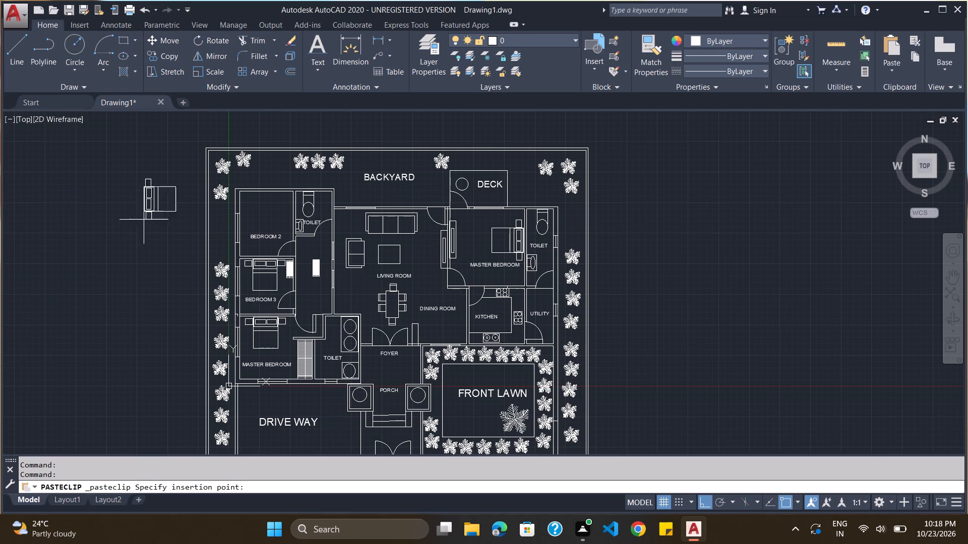
scroll(246, 231, up, 3)
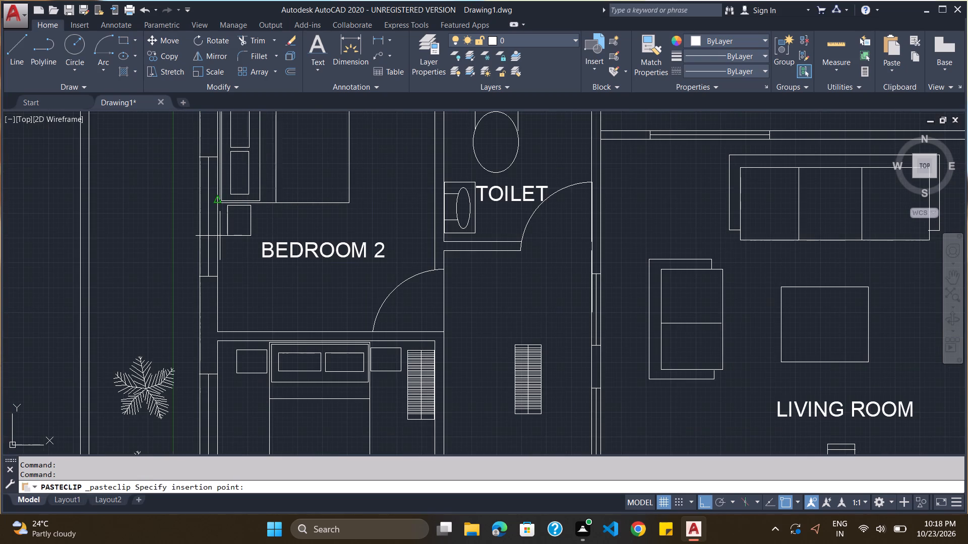
click(218, 236)
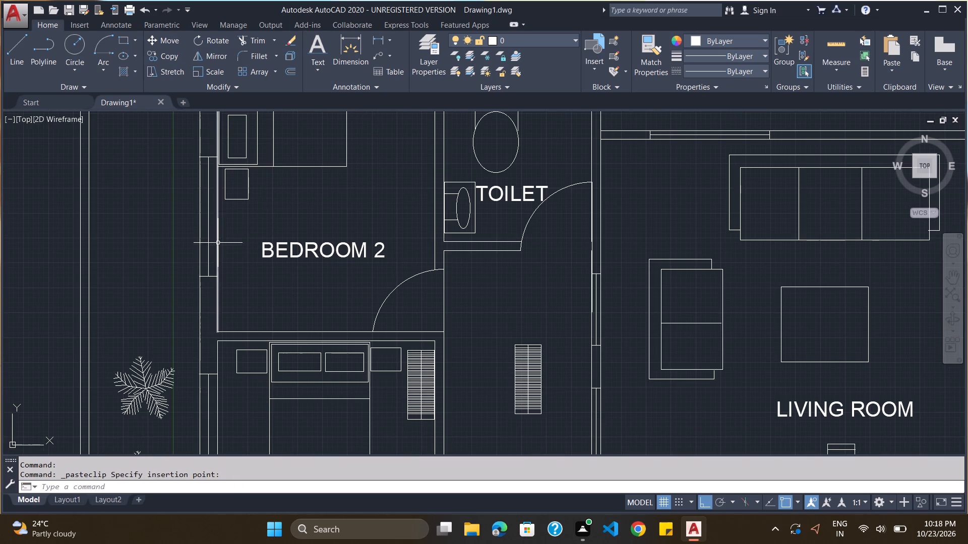
scroll(218, 245, down, 3)
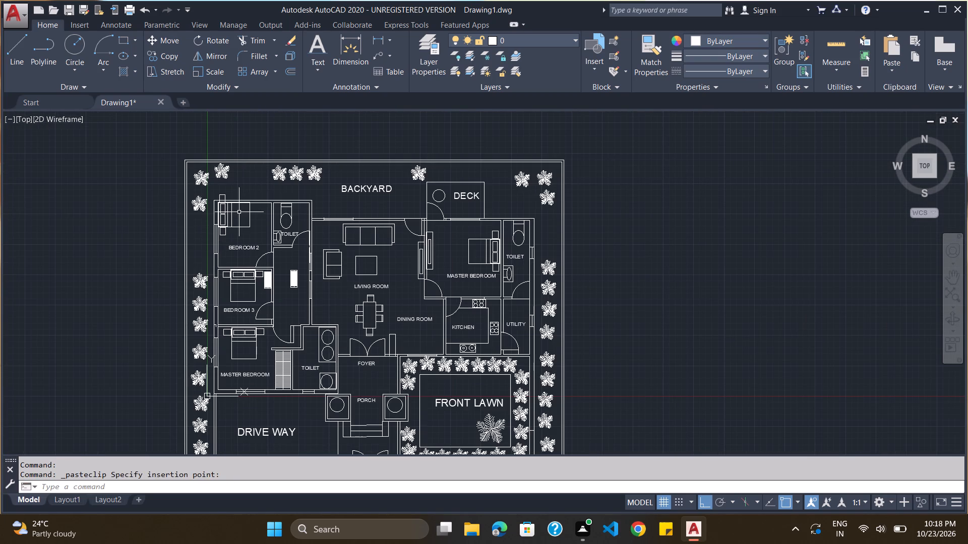
Undo the bed set's placement and paste it again along BEDROOM 2's west wall, above the room label, with object snap off.
key(ctrl+z)
key(ctrl+z)
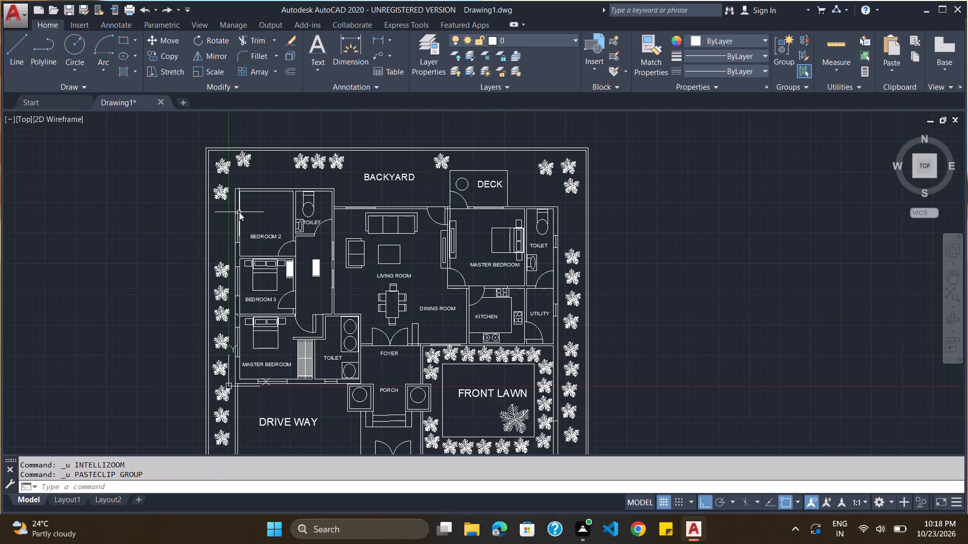
key(ctrl+v)
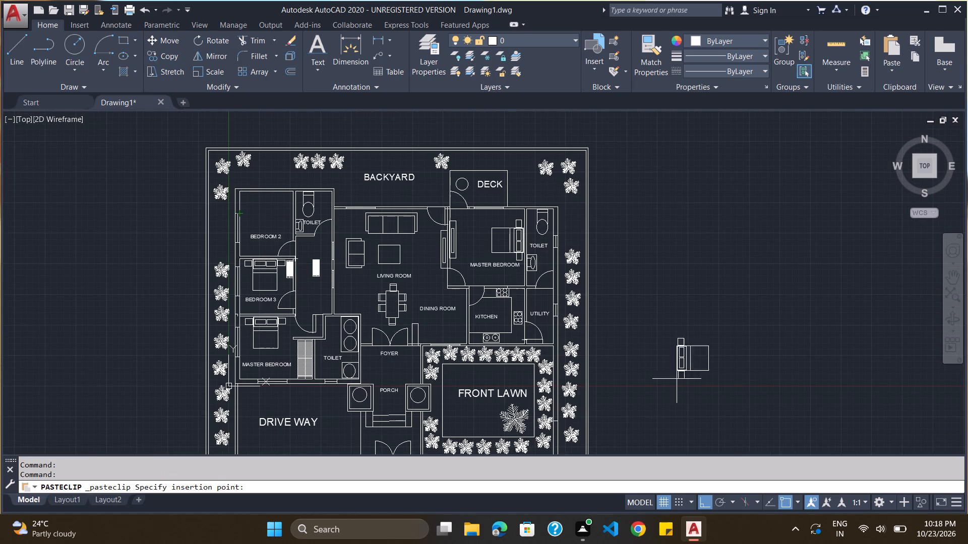
click(786, 499)
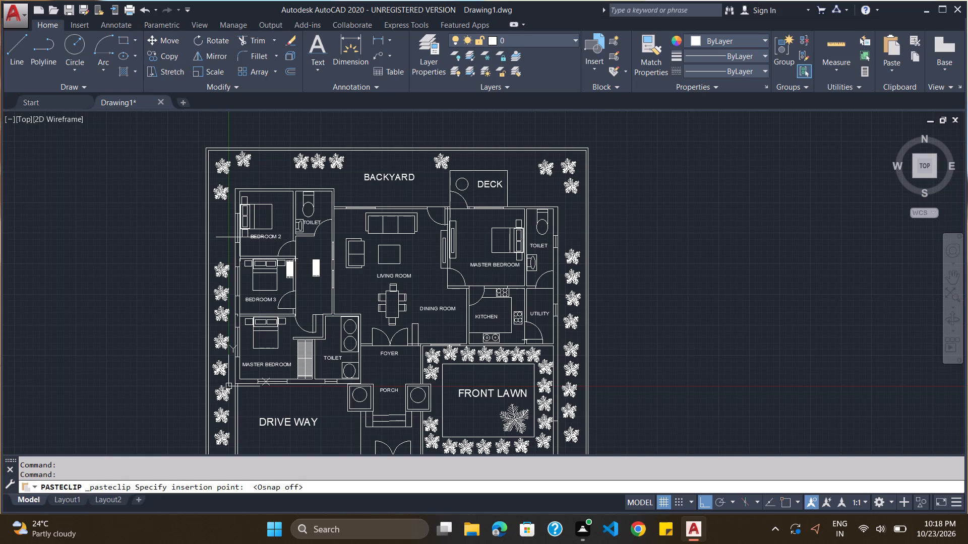
click(240, 237)
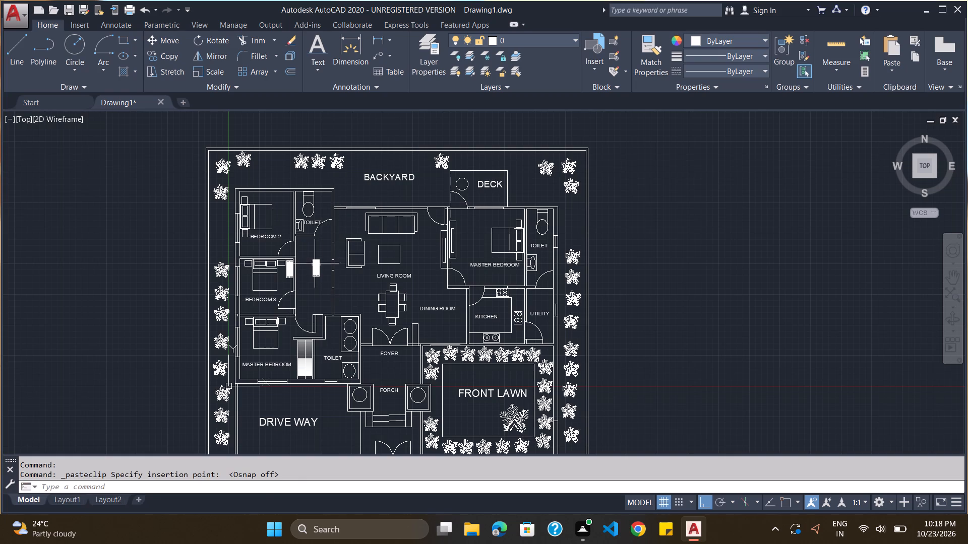
Copy the reduced wardrobe from the corridor into BEDROOM 2, near its north-east corner.
drag(317, 250, 325, 254)
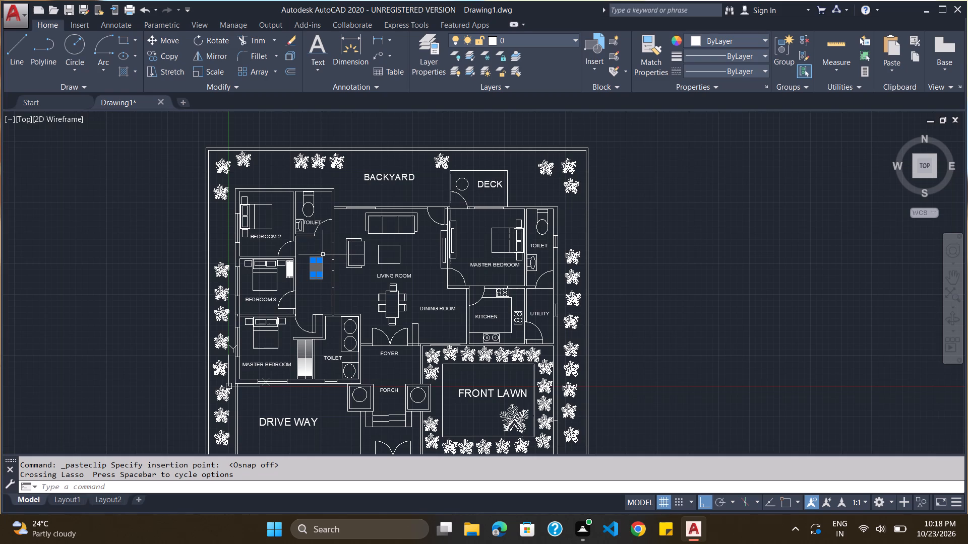
key(ctrl+c)
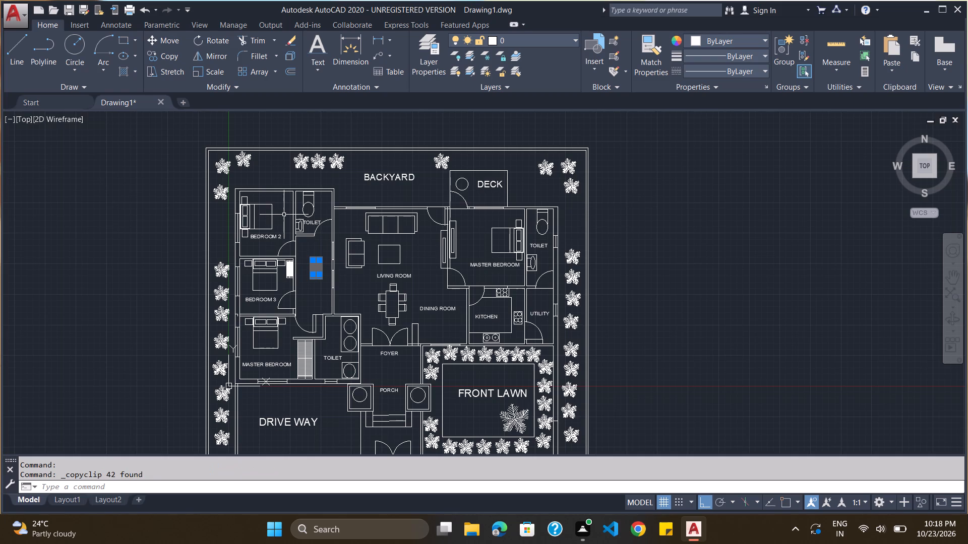
key(ctrl+v)
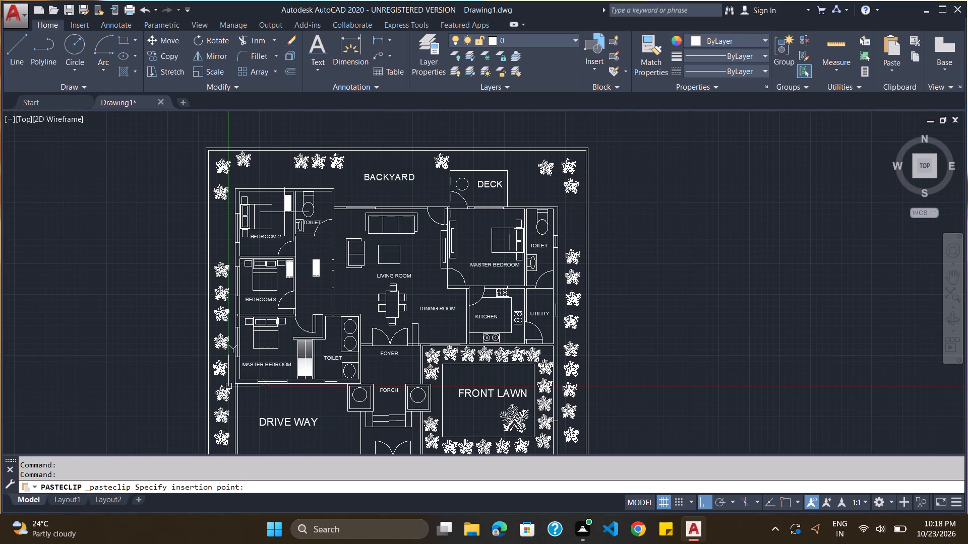
click(285, 211)
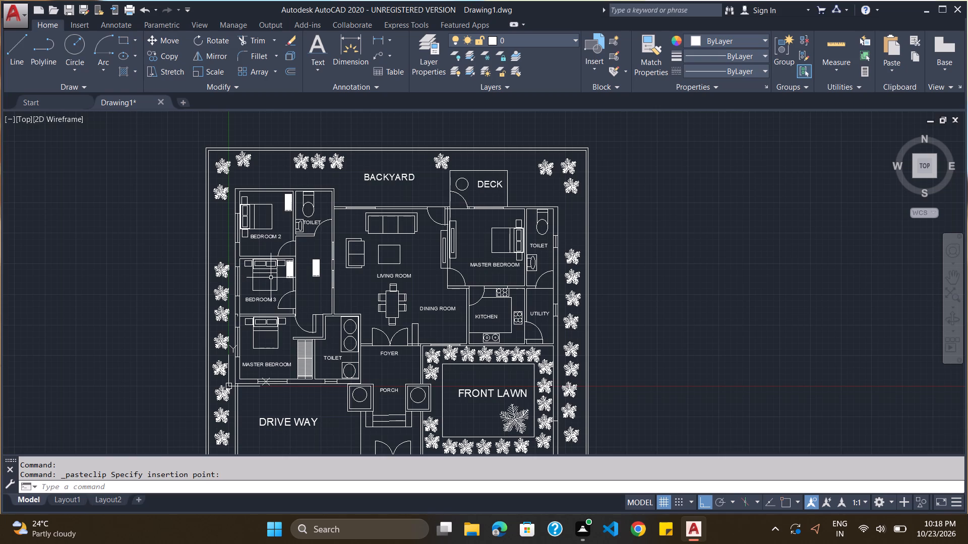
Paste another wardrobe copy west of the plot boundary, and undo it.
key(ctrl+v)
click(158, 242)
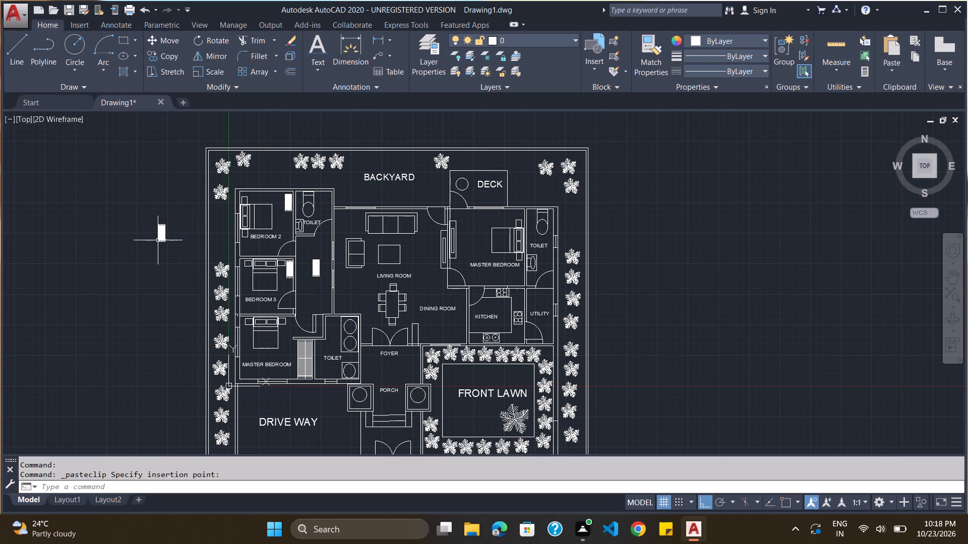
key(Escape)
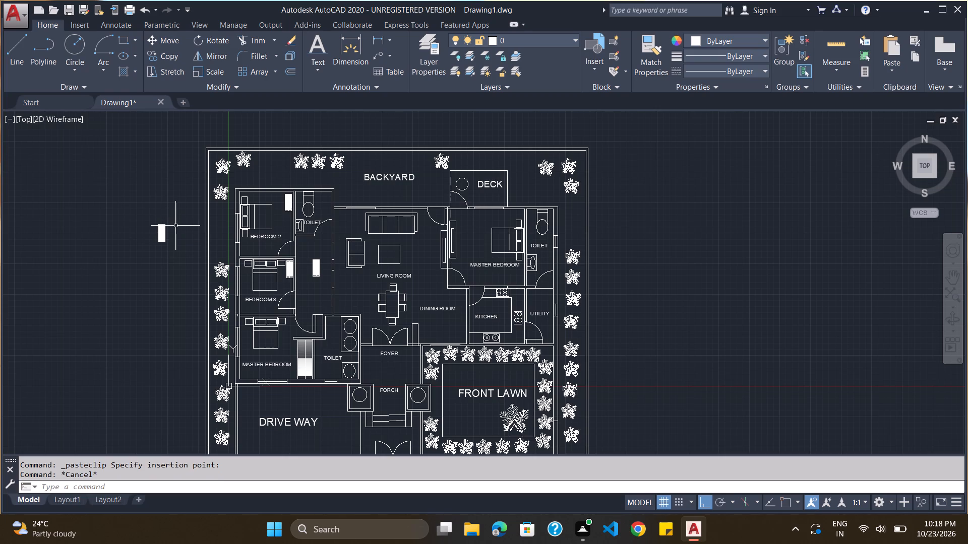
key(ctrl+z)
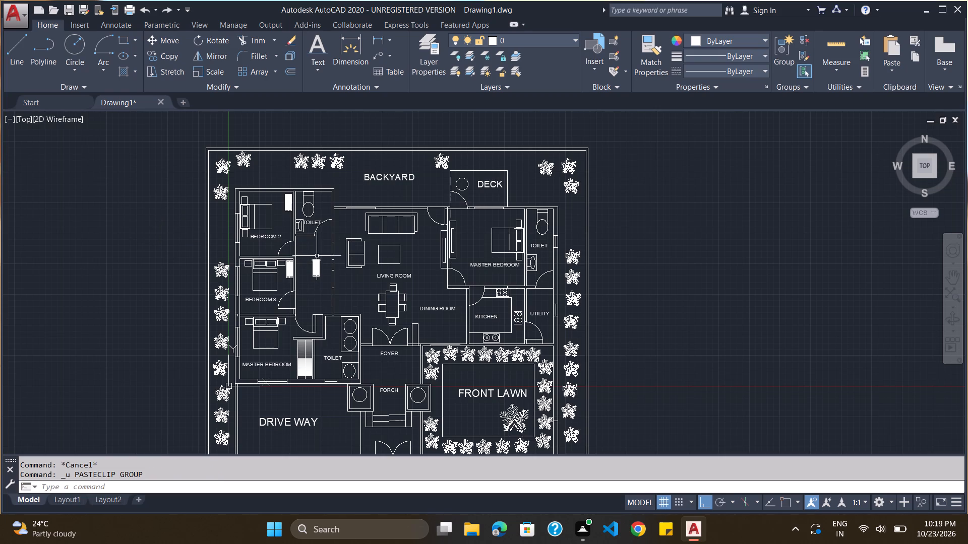
Rotate the corridor wardrobe by 90° about its south-west corner so it lies horizontally.
drag(315, 254, 325, 258)
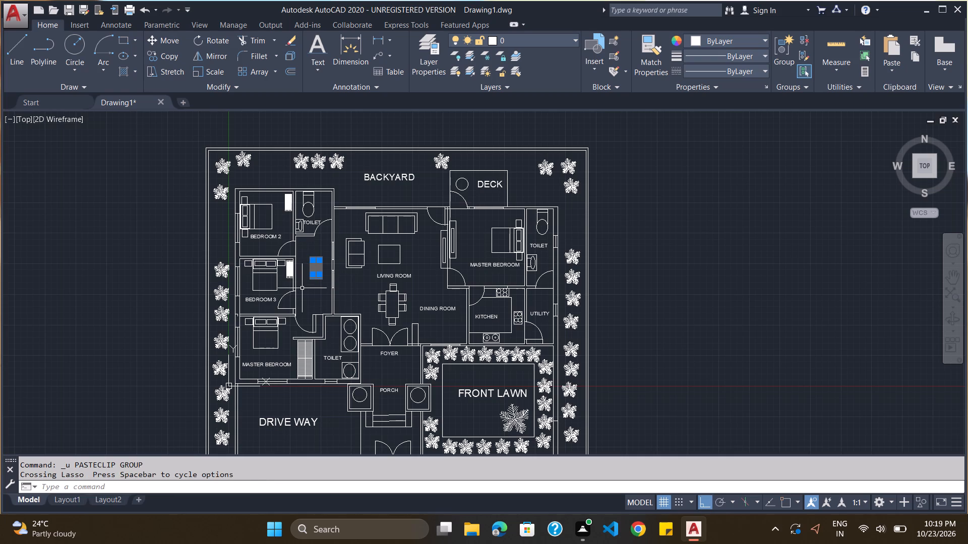
key(s)
key(c)
key(BackSpace)
key(BackSpace)
key(BackSpace)
text(RO)
key(Return)
scroll(318, 269, up, 2)
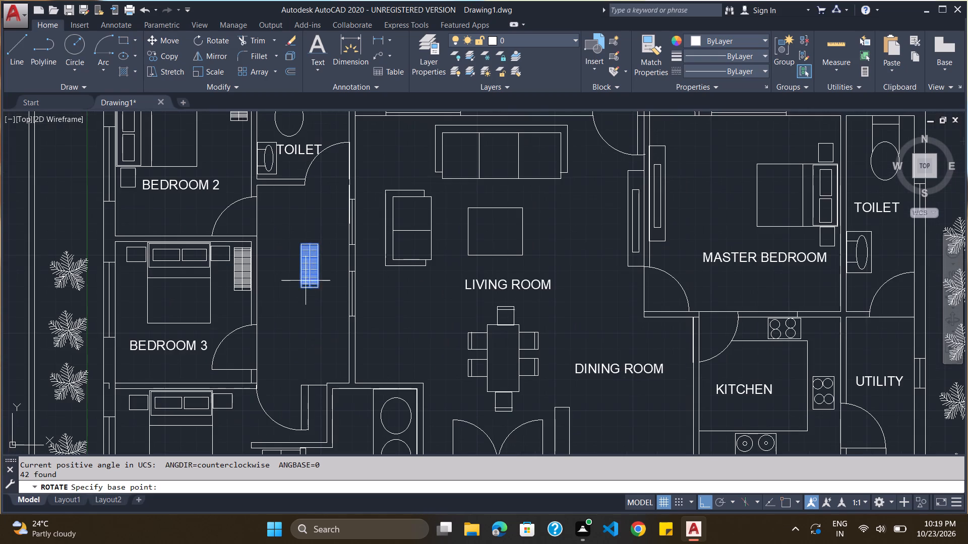
click(302, 287)
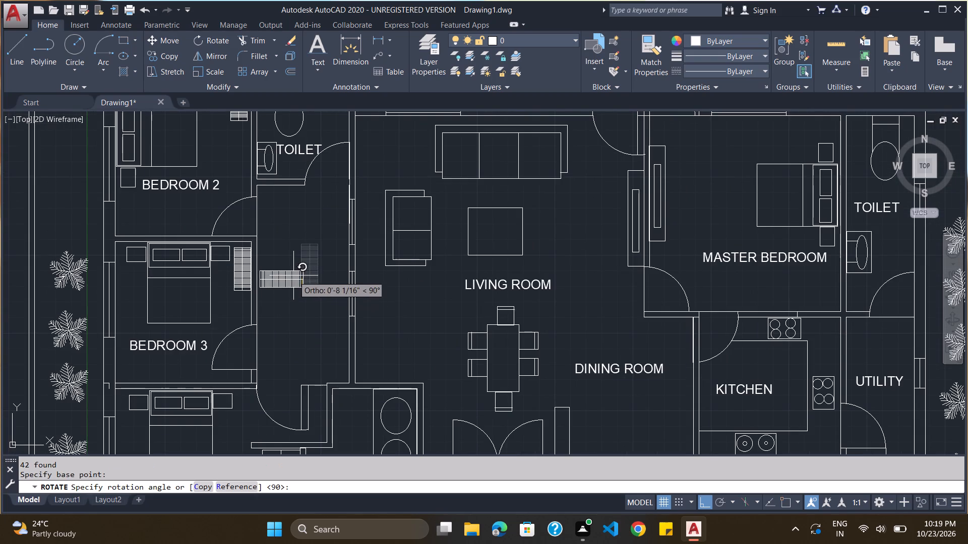
click(293, 276)
Move the rotated horizontal wardrobe from the corridor to BEDROOM 2's south wall, below the room label, using cut and paste.
drag(302, 261, 263, 272)
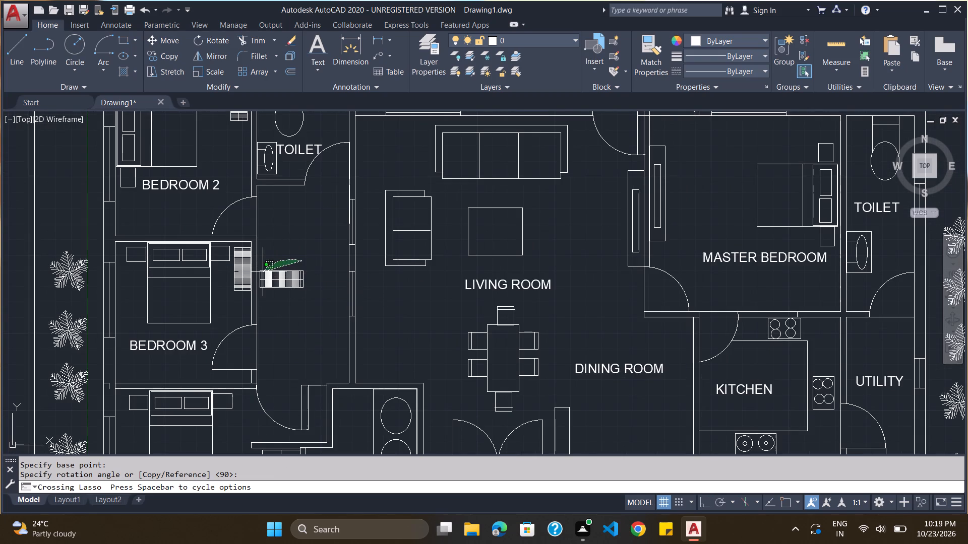
drag(263, 272, 298, 298)
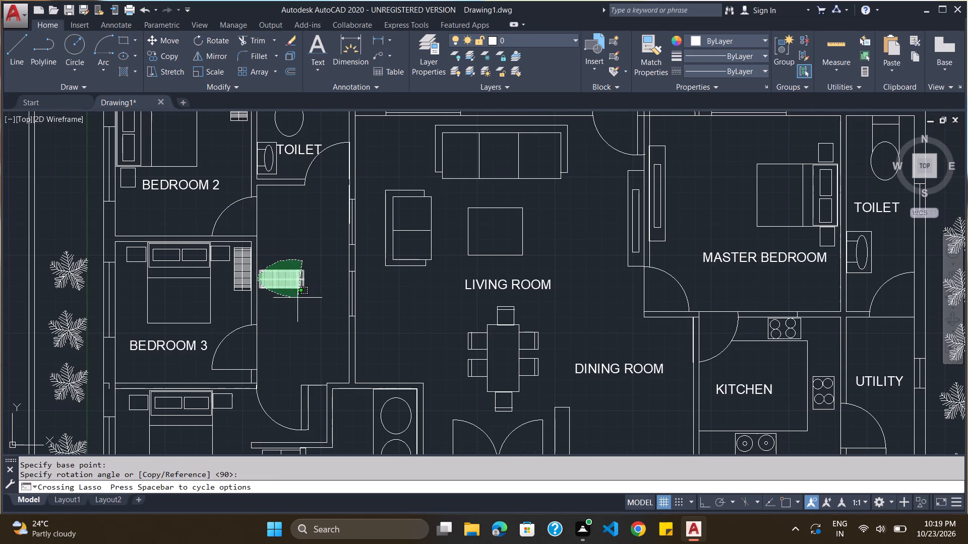
drag(298, 298, 316, 262)
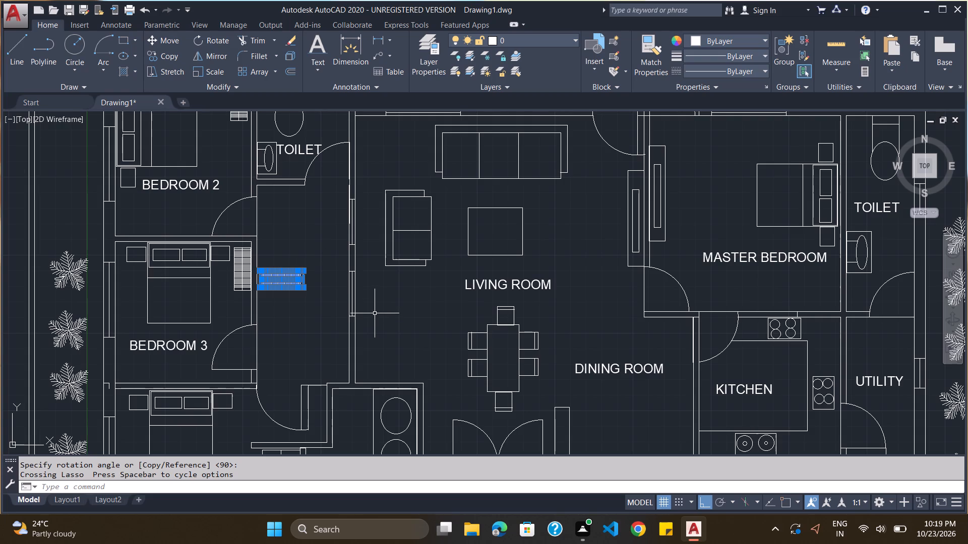
key(ctrl+x)
key(ctrl+v)
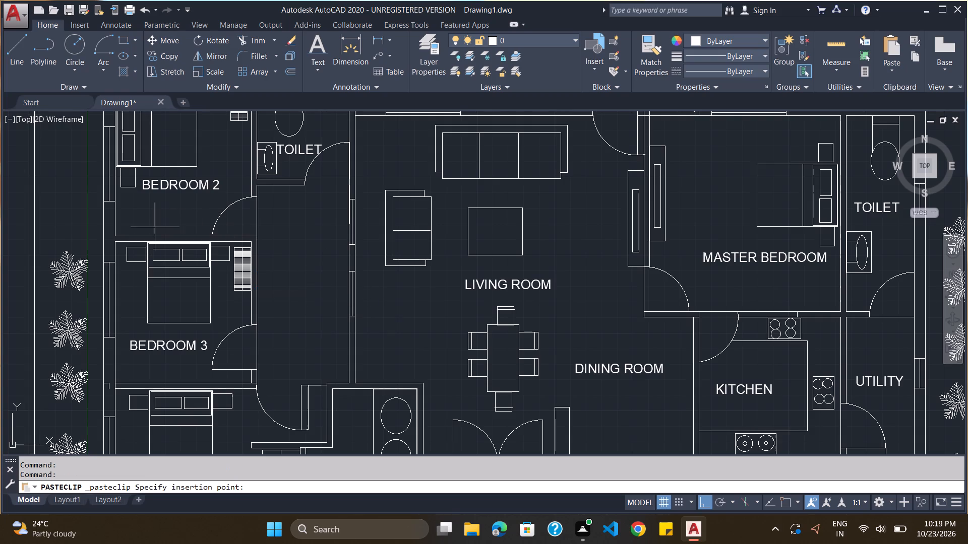
click(137, 235)
With ortho off, draw a small triangular tap as a polyline on the east side of the northernmost basin in the toilet beside the foyer.
scroll(326, 218, down, 3)
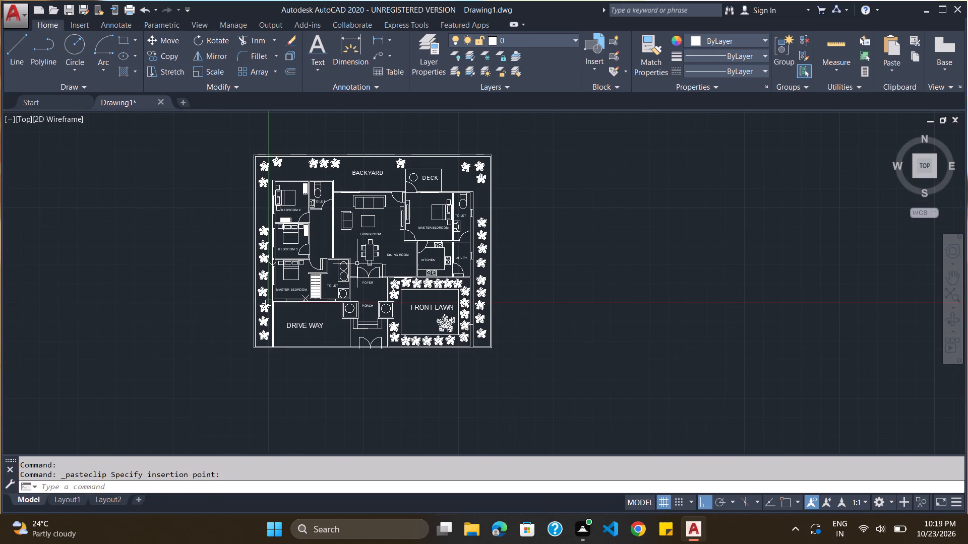
scroll(361, 289, up, 1)
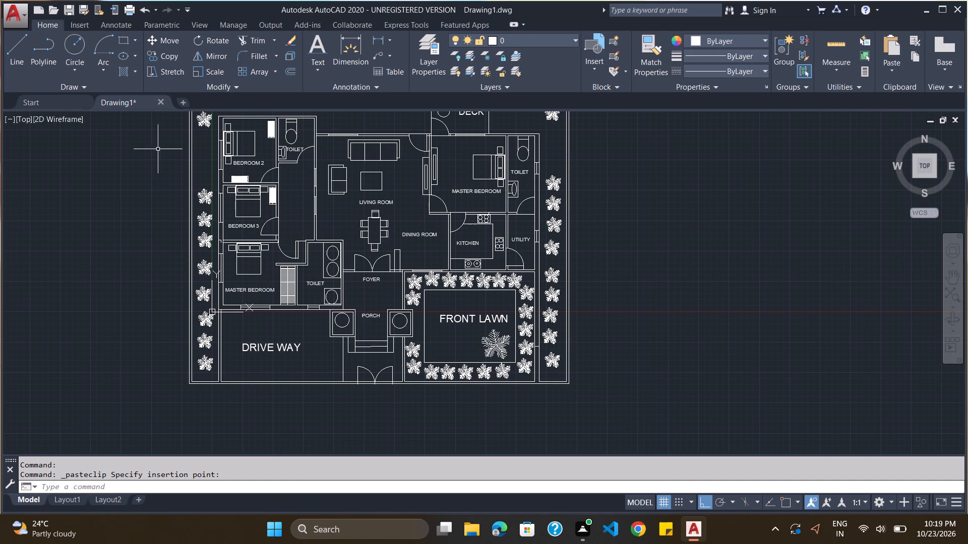
click(25, 54)
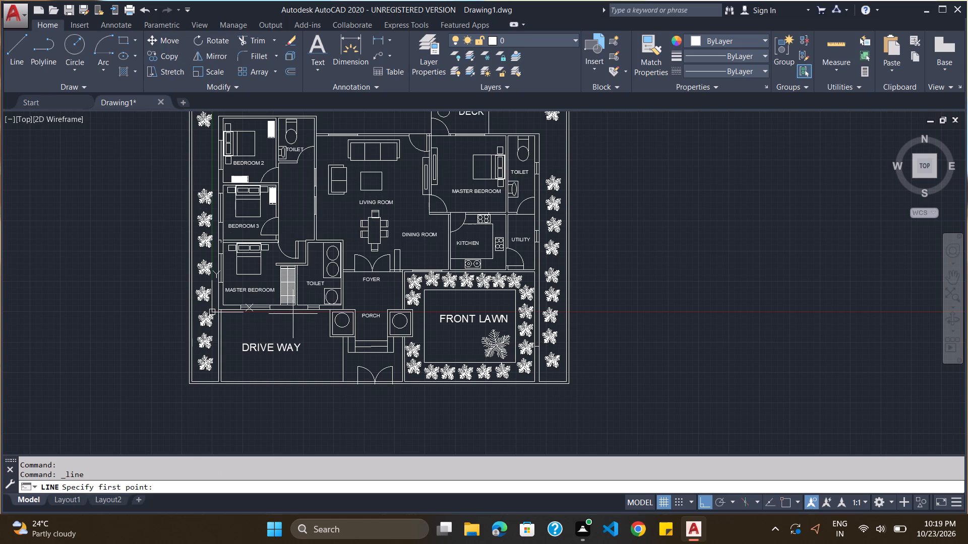
scroll(344, 267, up, 2)
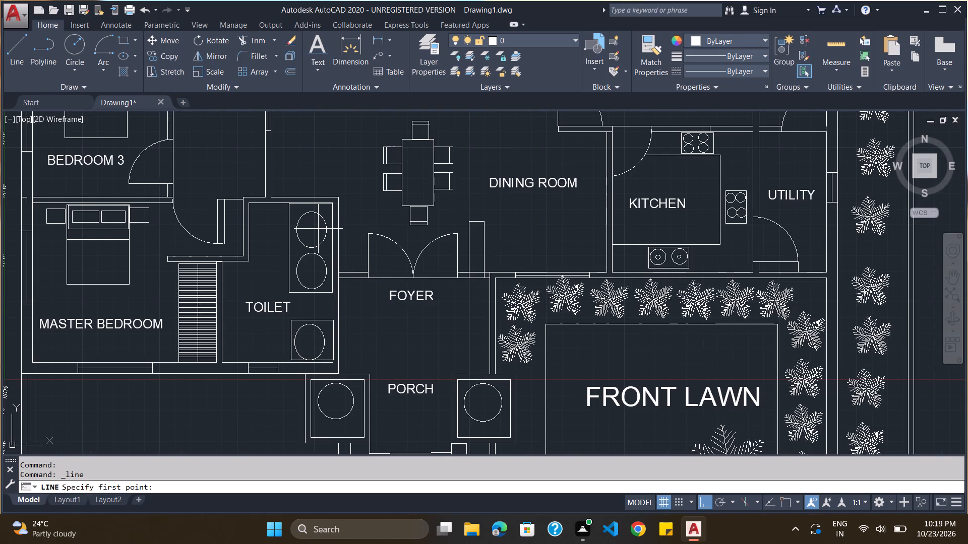
click(44, 49)
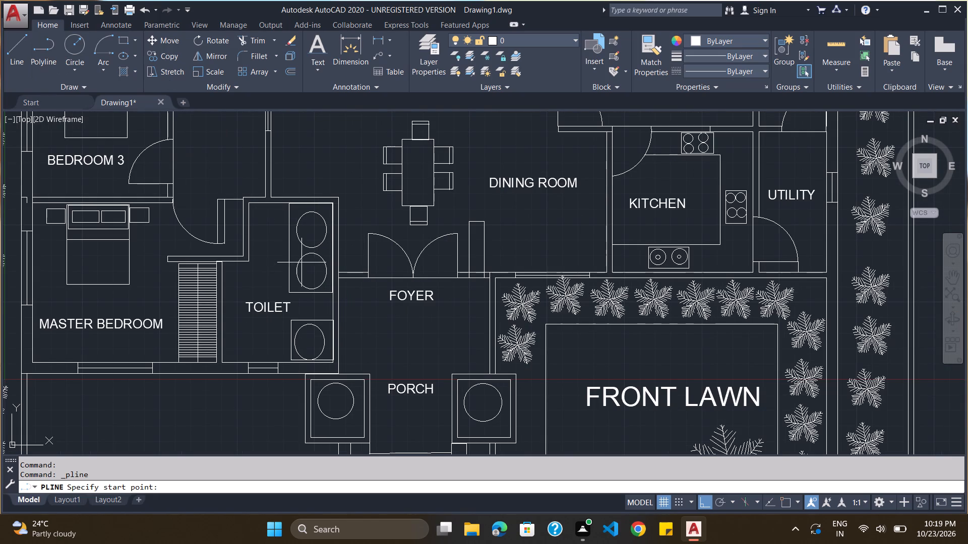
click(319, 223)
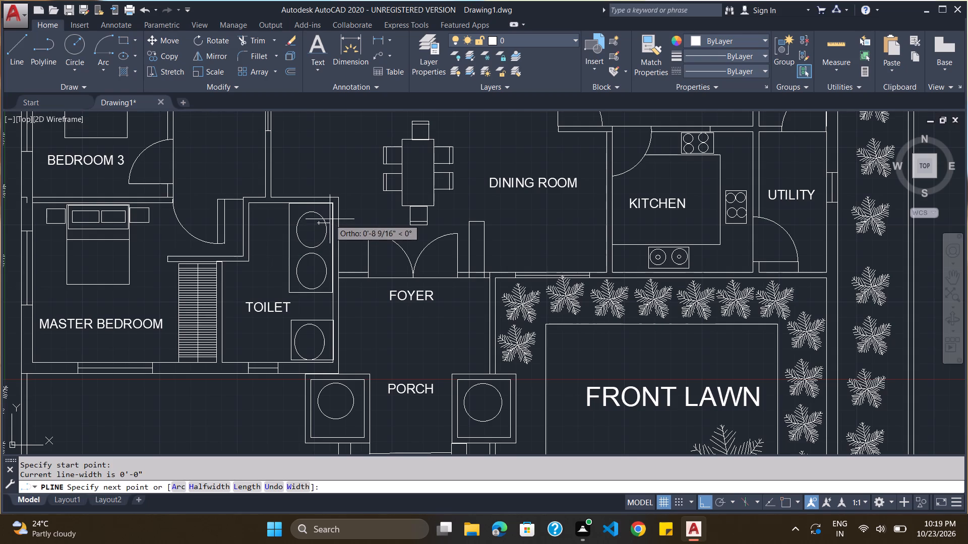
click(703, 505)
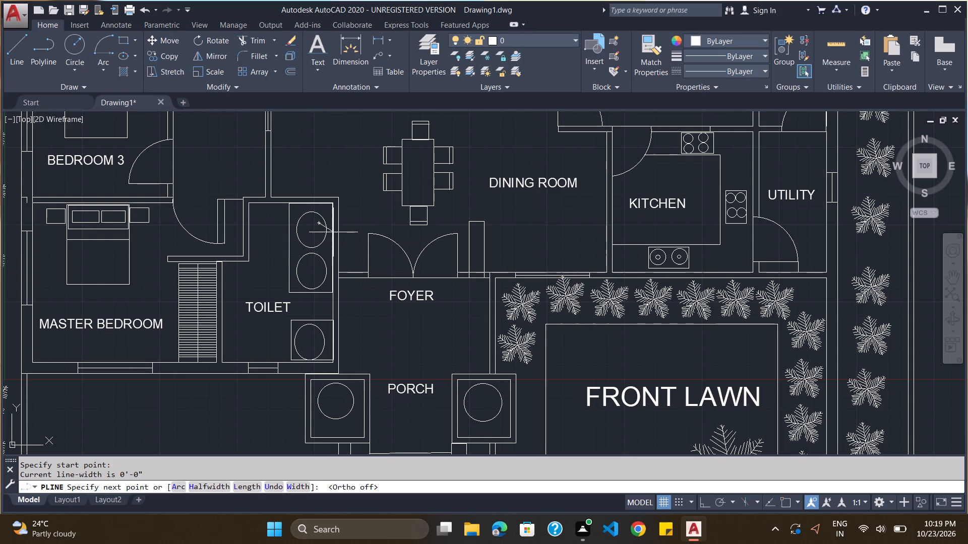
click(332, 219)
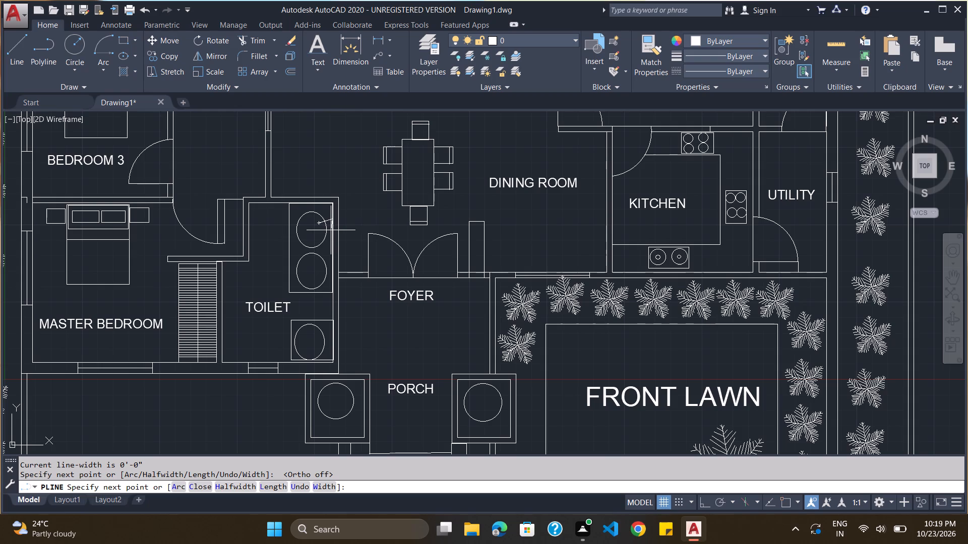
click(331, 230)
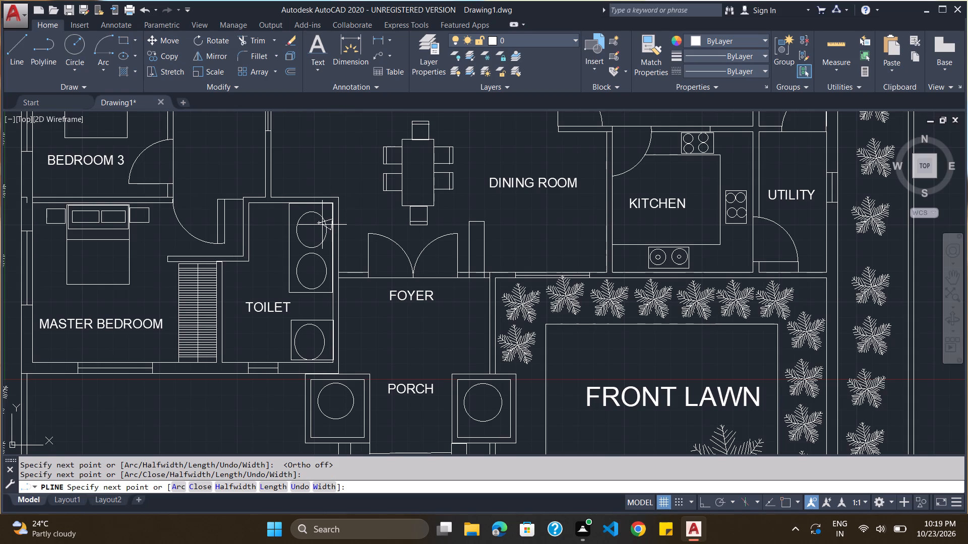
click(319, 224)
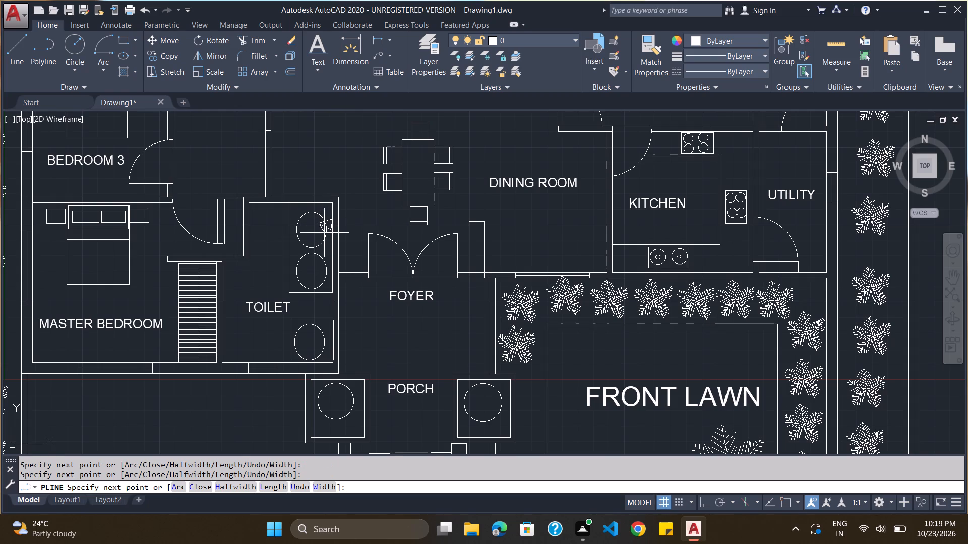
key(Escape)
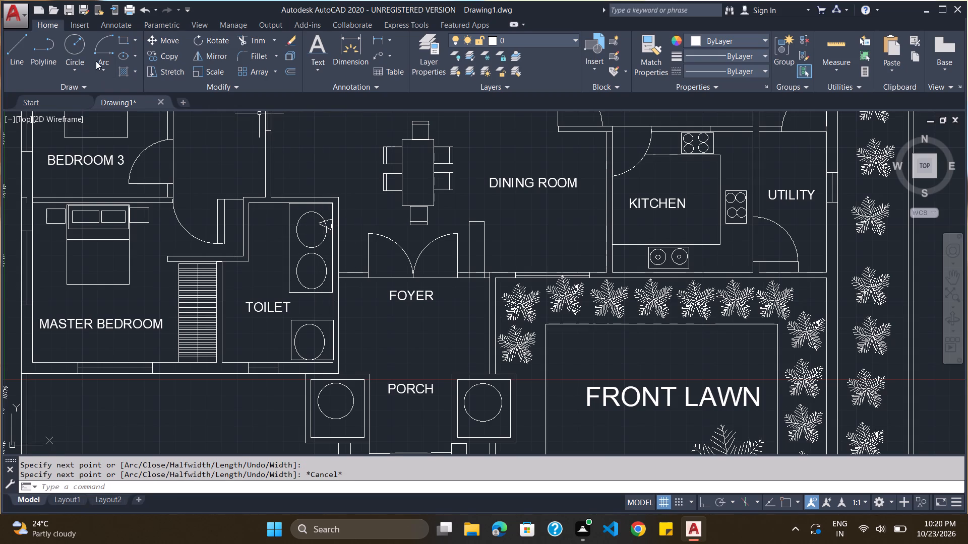
Draw a matching triangular tap polyline on the east side of the middle basin in the same toilet.
click(38, 49)
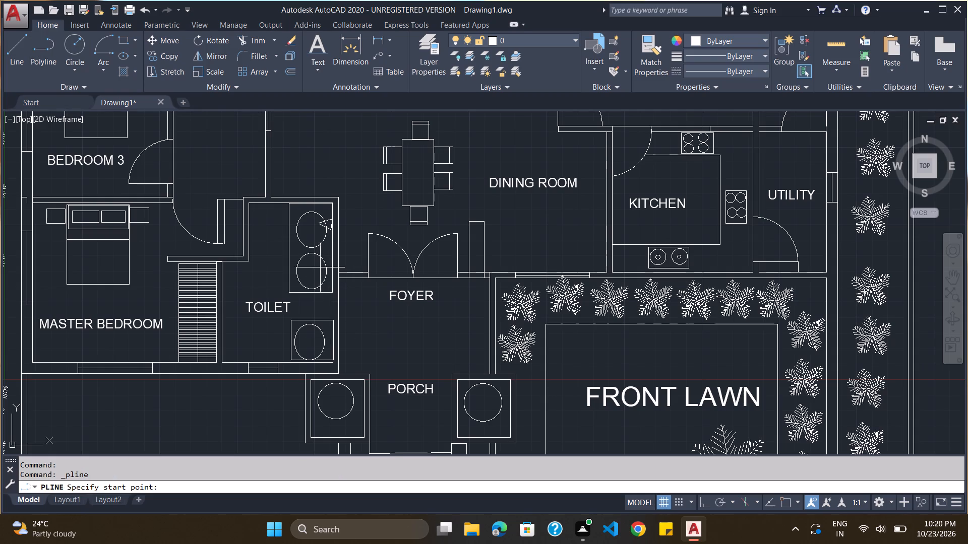
click(319, 268)
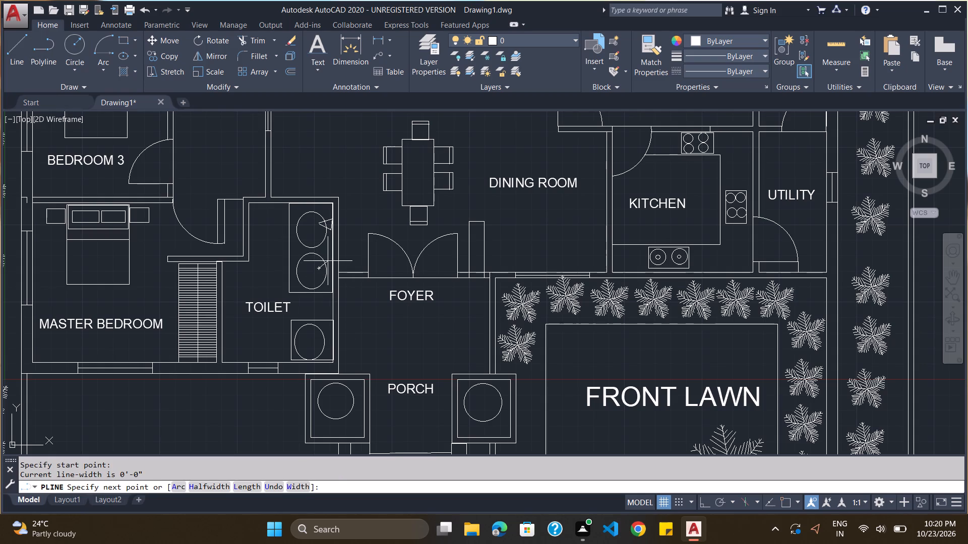
click(329, 260)
click(329, 274)
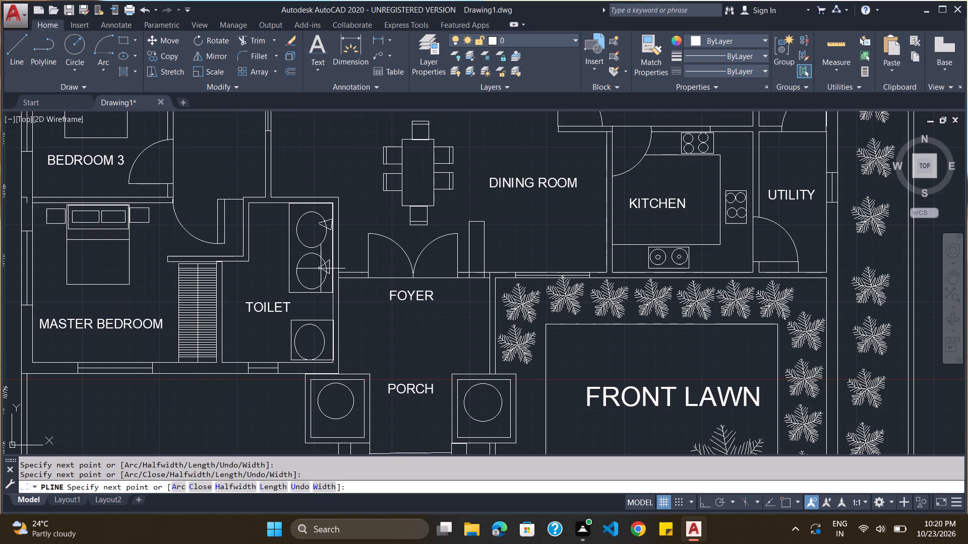
click(320, 269)
key(Escape)
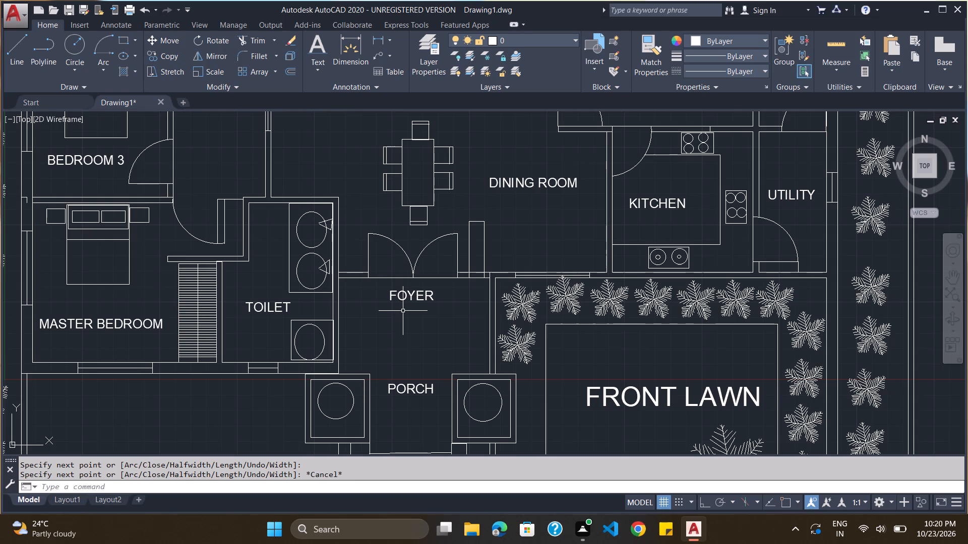
Draw a triangular tap polyline on the east side of the southernmost basin in the toilet beside the foyer.
scroll(403, 315, down, 1)
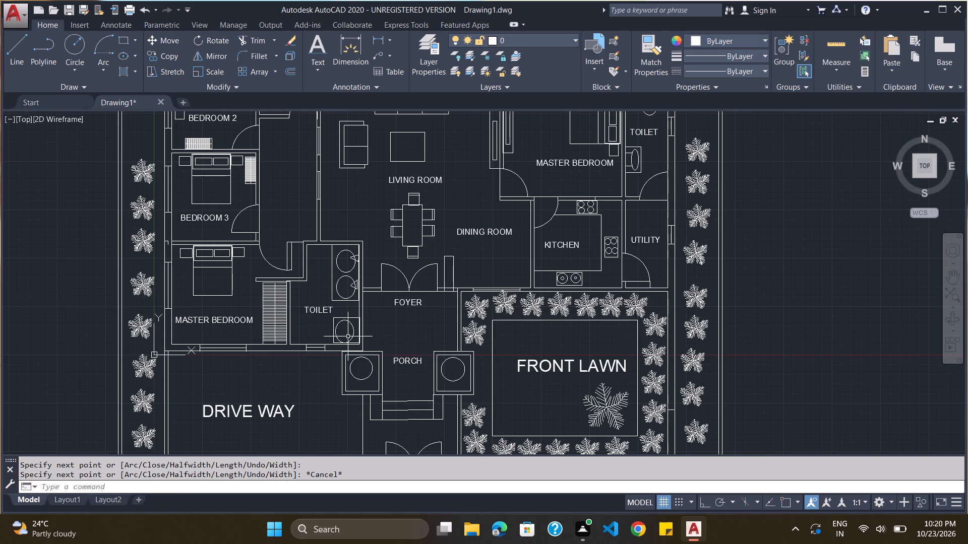
click(48, 52)
scroll(367, 355, up, 3)
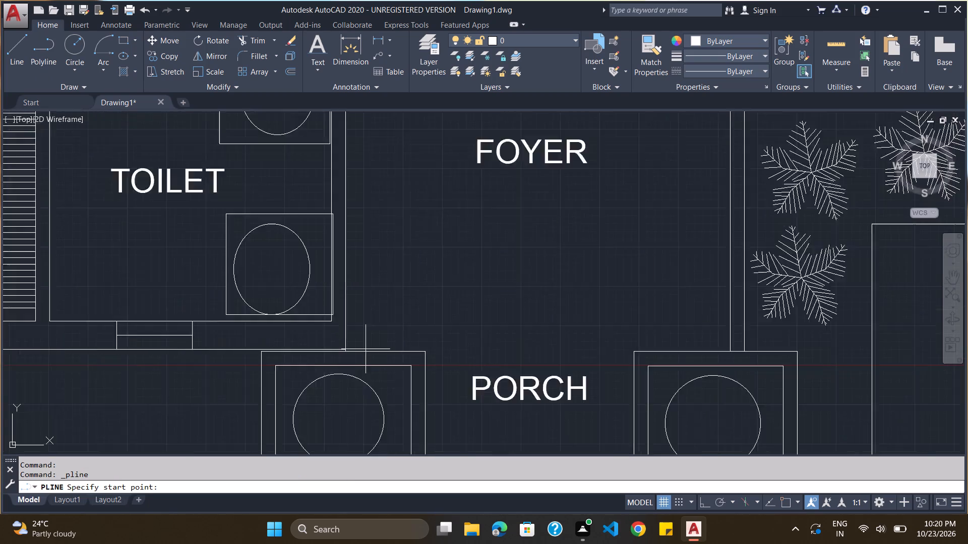
scroll(366, 349, up, 1)
click(248, 221)
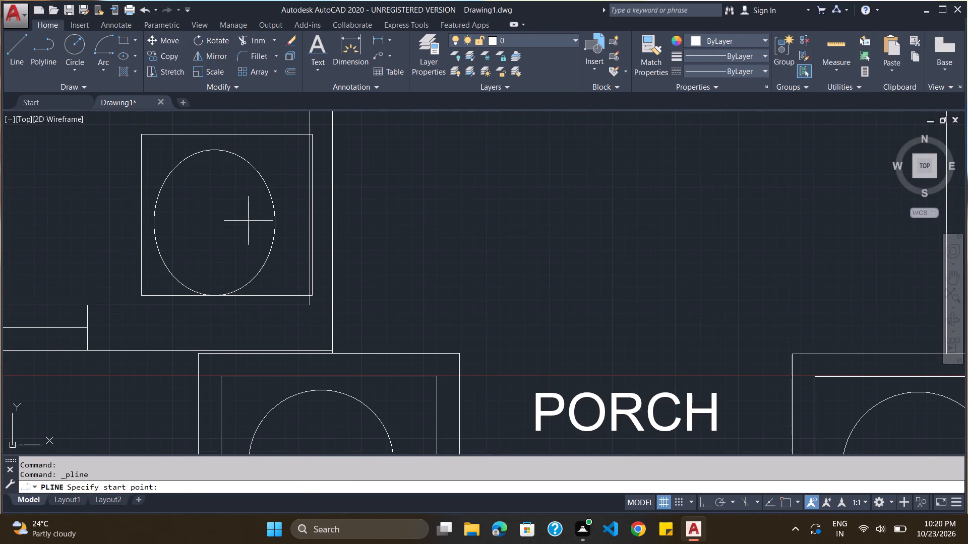
click(285, 197)
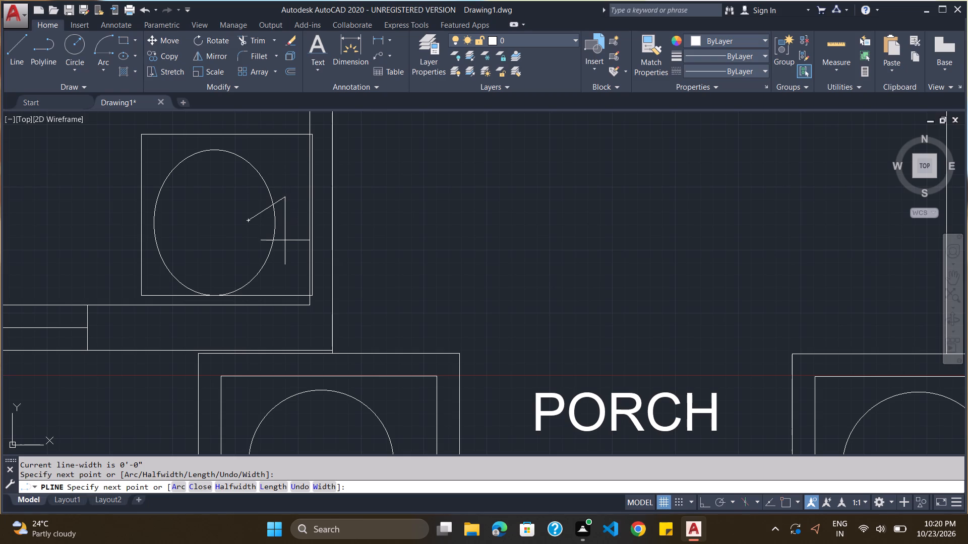
click(285, 243)
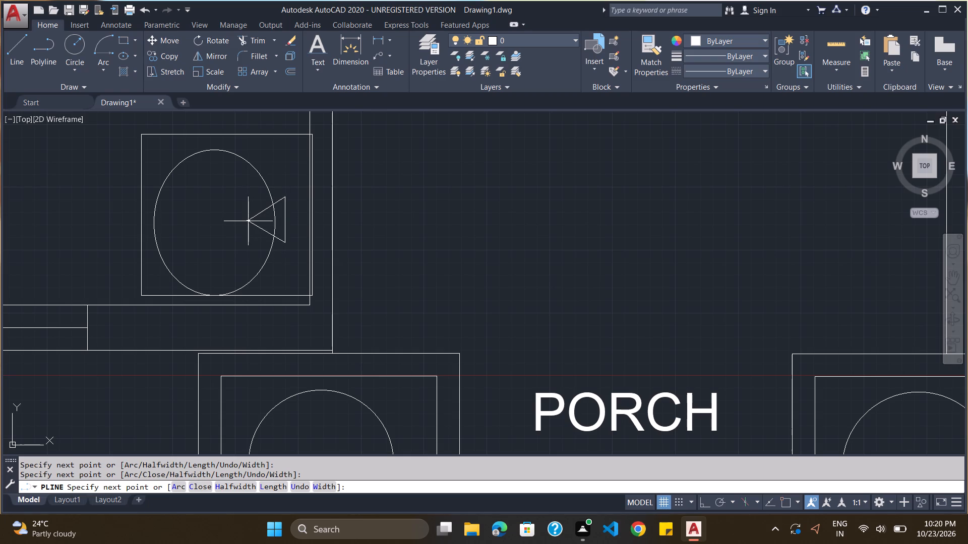
click(248, 221)
key(Escape)
Draw a circle of about 1 1/4" radius at the tip of the northernmost toilet basin's triangular tap.
scroll(302, 262, down, 5)
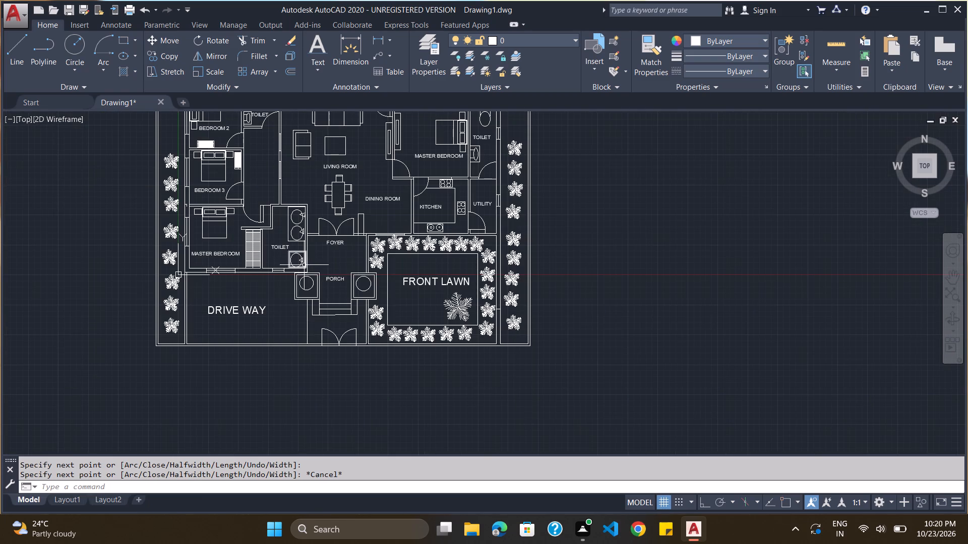
scroll(312, 267, down, 1)
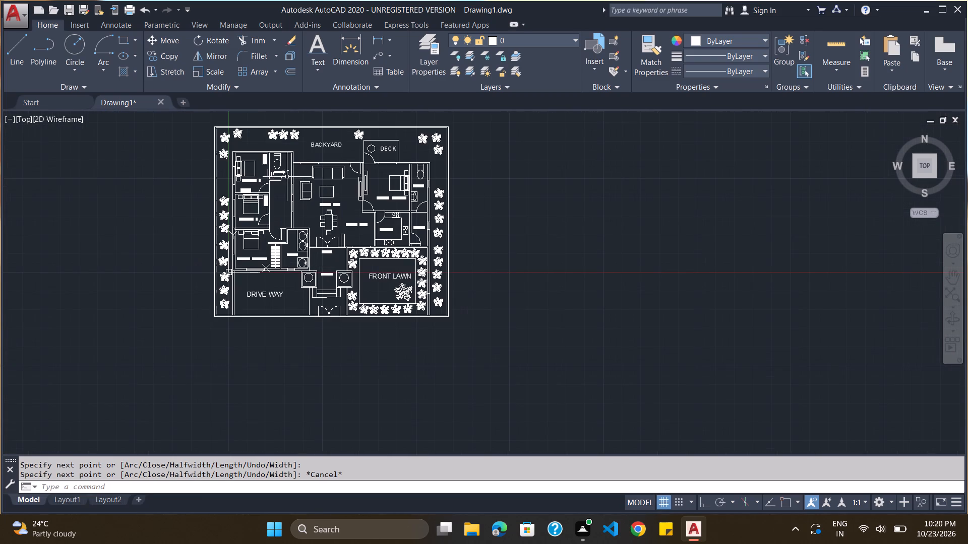
scroll(269, 181, up, 2)
scroll(268, 182, down, 2)
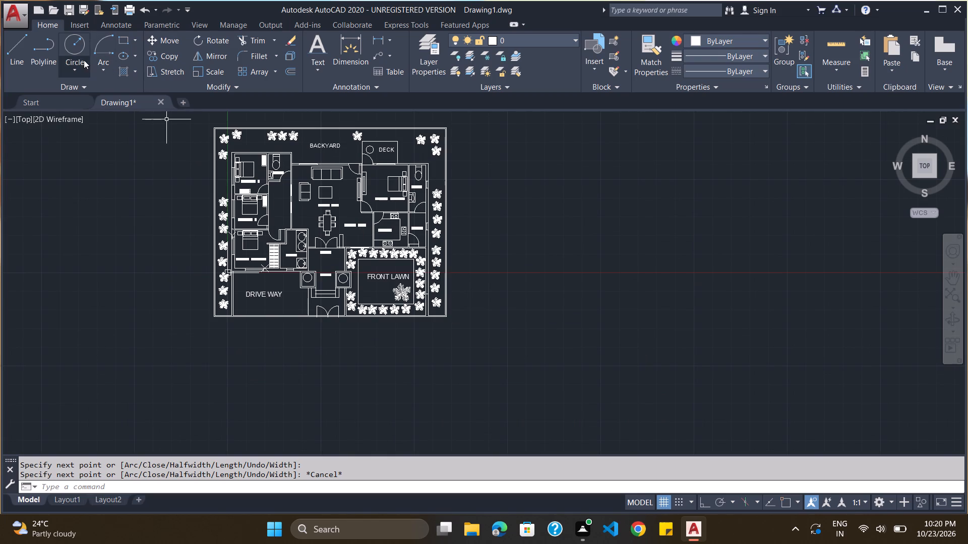
click(79, 47)
scroll(298, 244, up, 4)
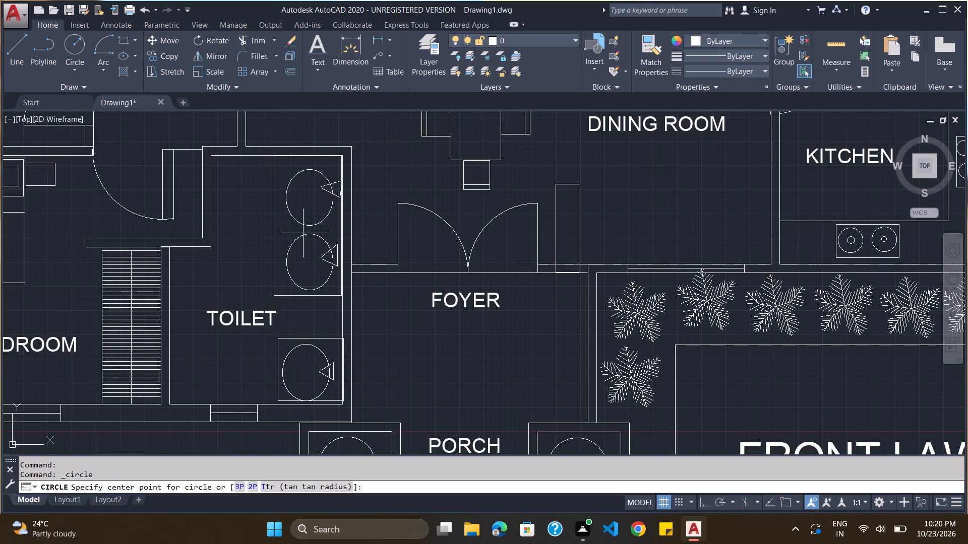
scroll(312, 208, up, 3)
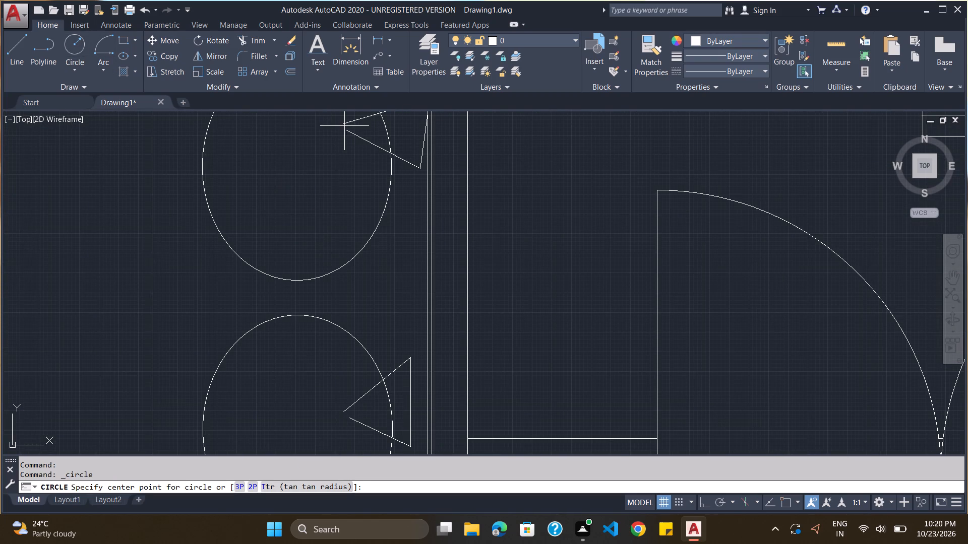
click(344, 126)
click(339, 118)
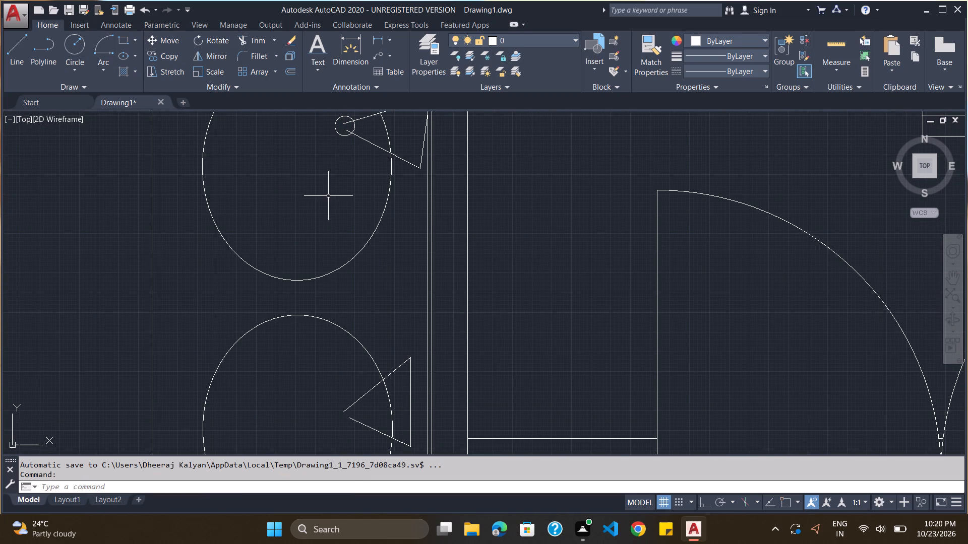
Draw a small circle at the tip of the middle toilet basin's triangular tap.
scroll(340, 363, down, 1)
scroll(353, 420, up, 2)
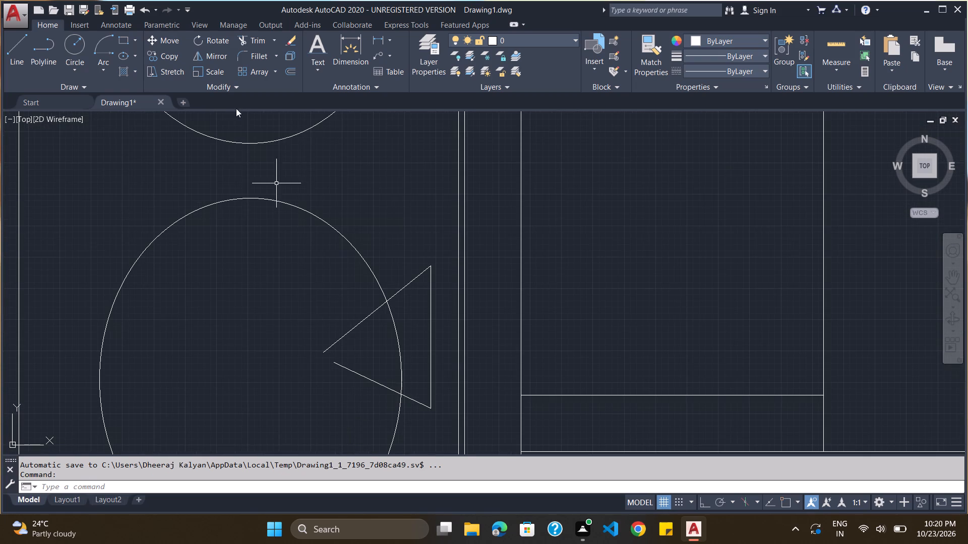
click(68, 47)
click(325, 360)
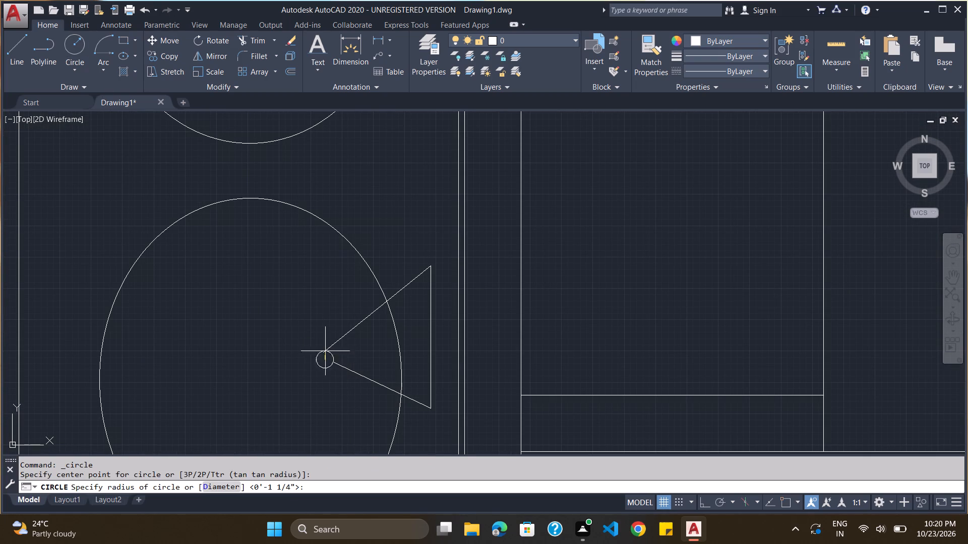
click(325, 340)
Draw a small circle at the tip of the southernmost basin's triangular tap in the toilet beside the foyer.
scroll(328, 346, down, 4)
scroll(329, 394, down, 2)
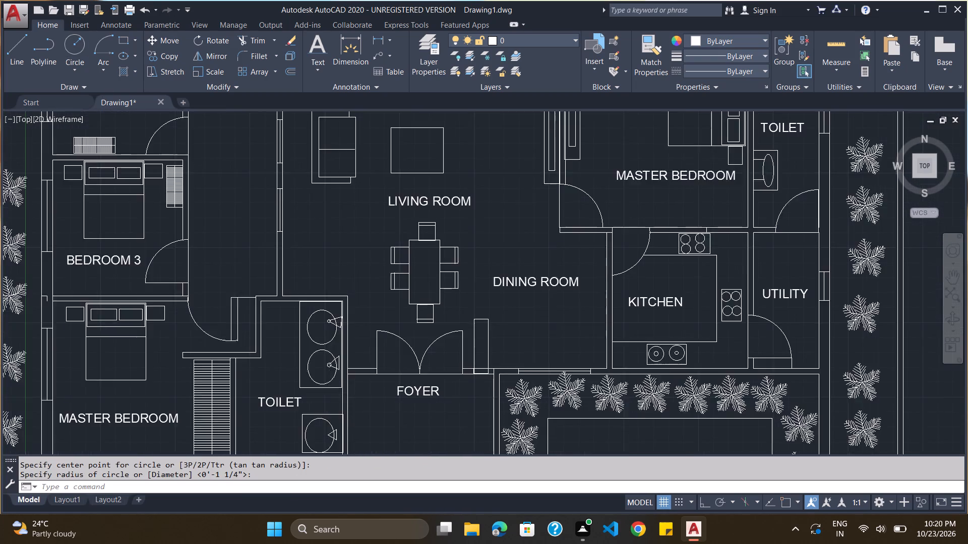
scroll(325, 427, up, 4)
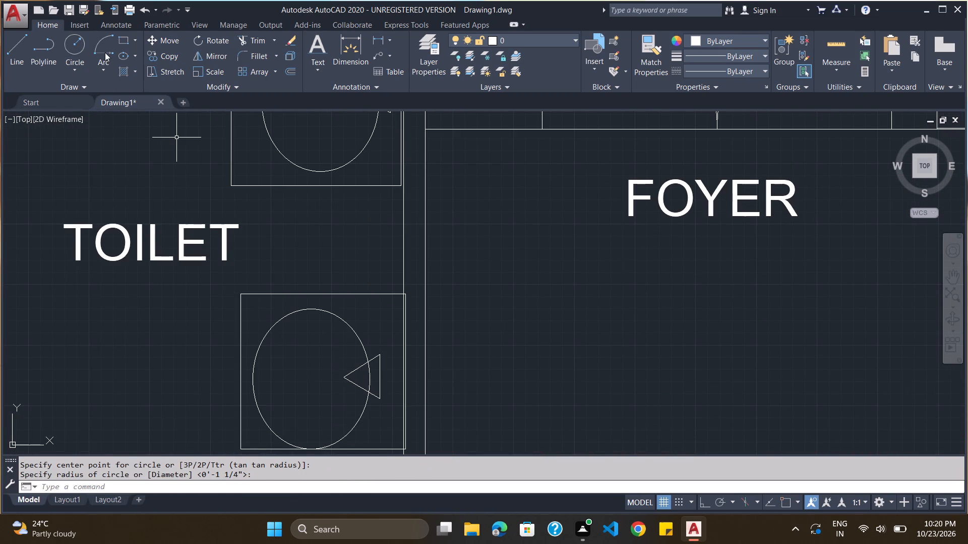
click(81, 44)
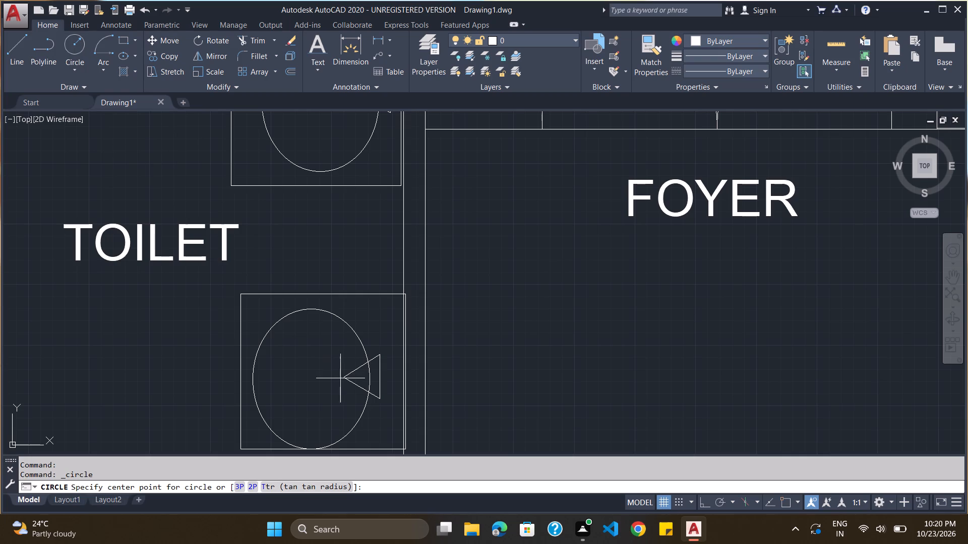
click(343, 377)
click(344, 369)
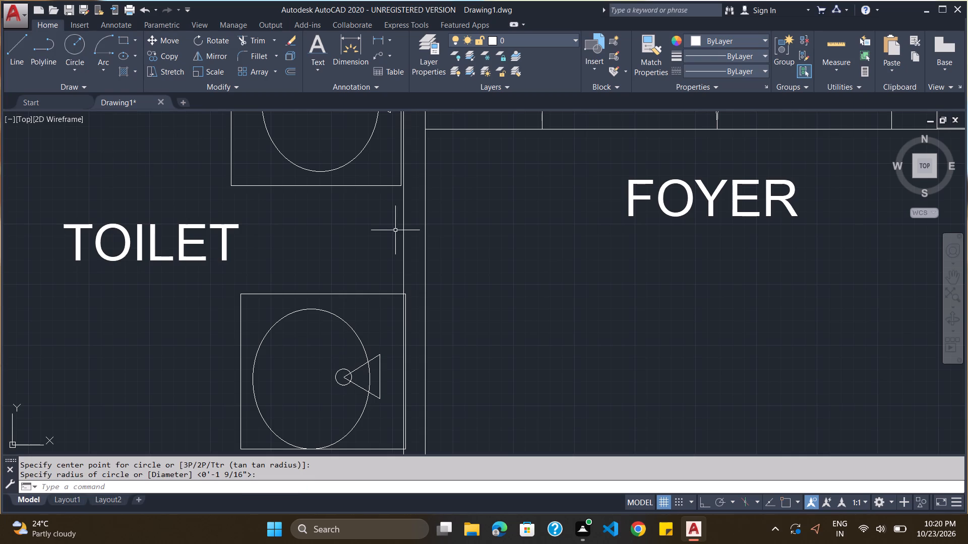
key(Escape)
Trim the two triangular tap lines inside the small circle on the southernmost basin.
text(TRIM)
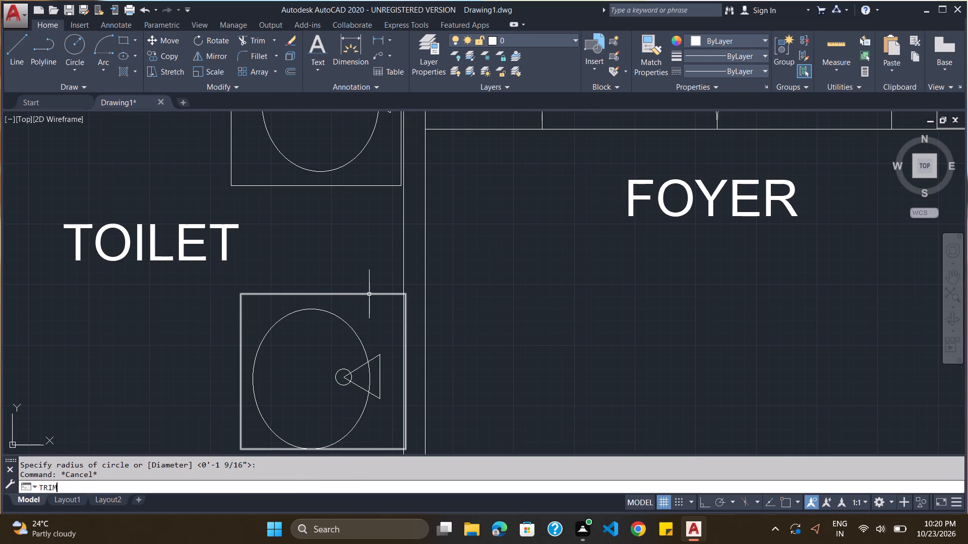
key(Return)
key(Return)
scroll(369, 294, up, 1)
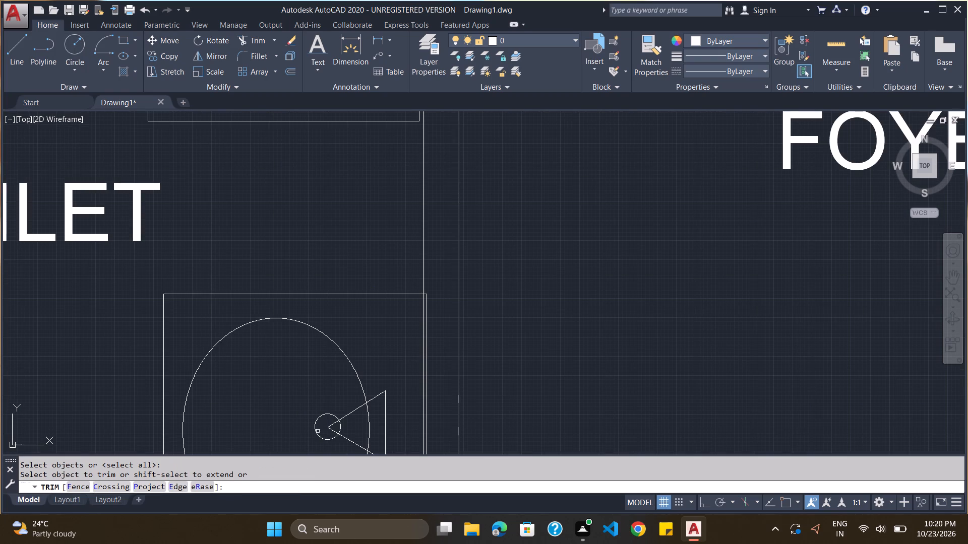
click(333, 426)
click(330, 431)
scroll(332, 294, down, 2)
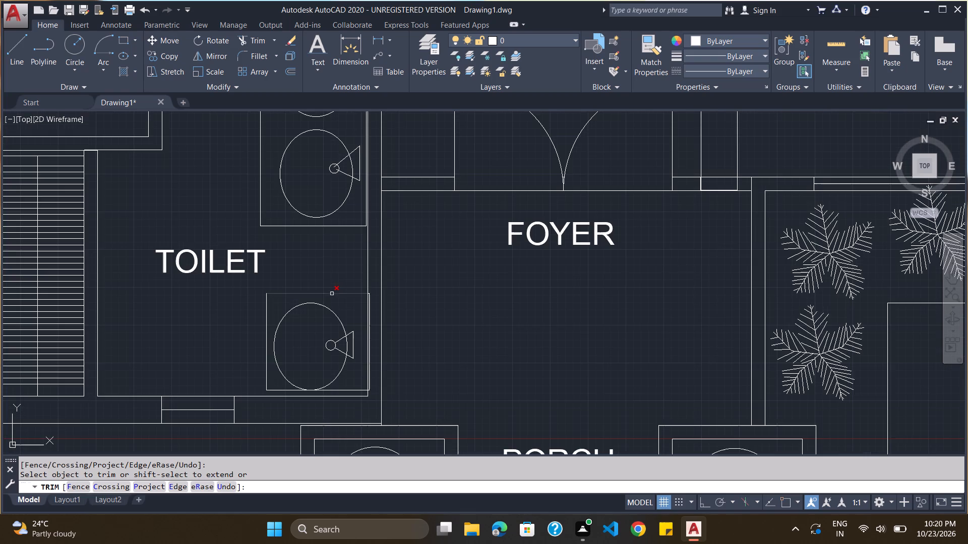
Trim the tap lines inside the small circle on the middle basin of the same toilet.
scroll(340, 147, up, 4)
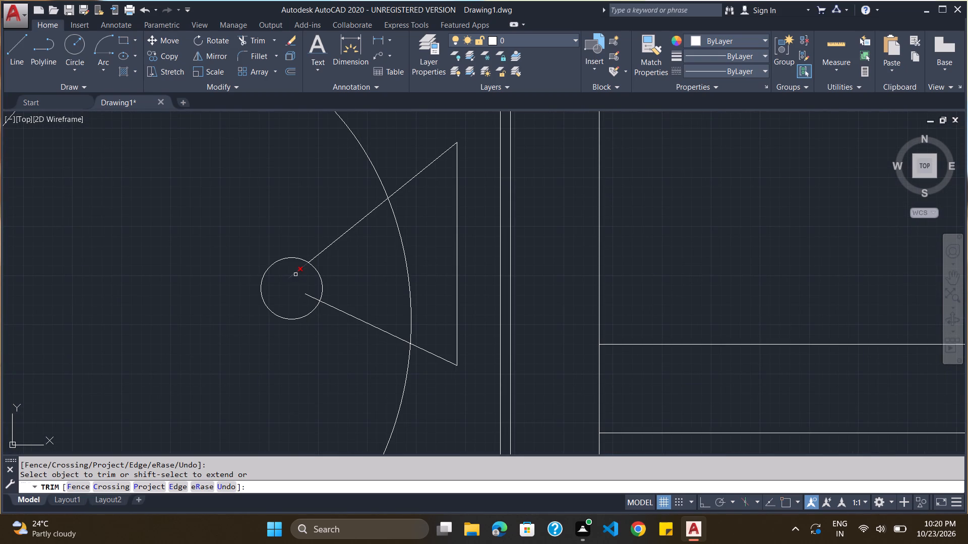
click(295, 275)
click(310, 296)
scroll(308, 223, down, 4)
scroll(281, 166, down, 2)
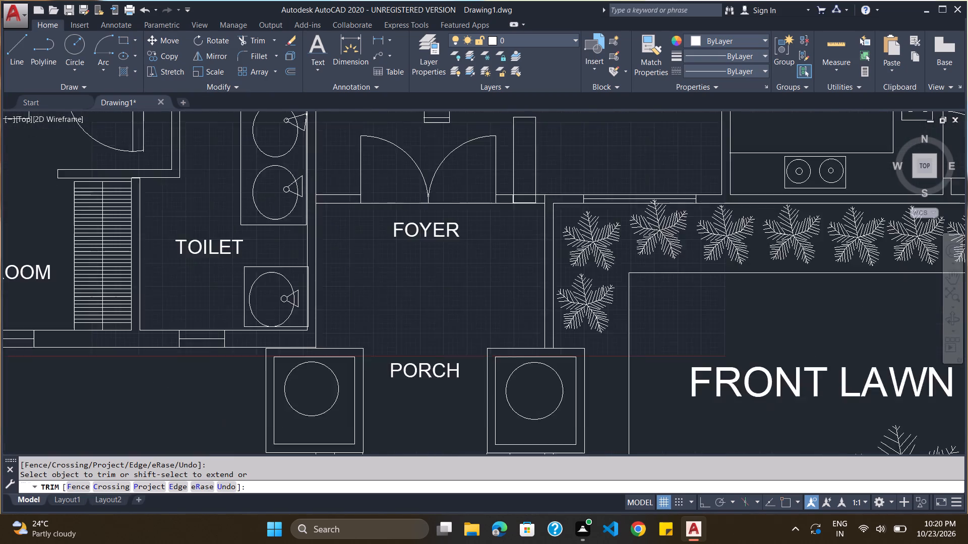
Trim the tap lines inside the small circle on the northernmost basin of the same toilet.
scroll(281, 171, down, 2)
scroll(283, 125, up, 4)
click(291, 214)
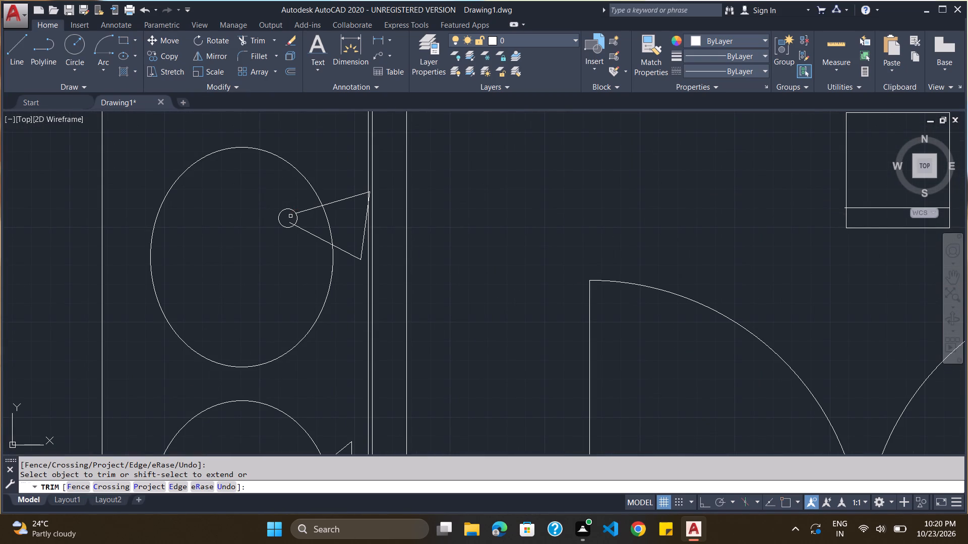
click(291, 222)
scroll(304, 182, down, 4)
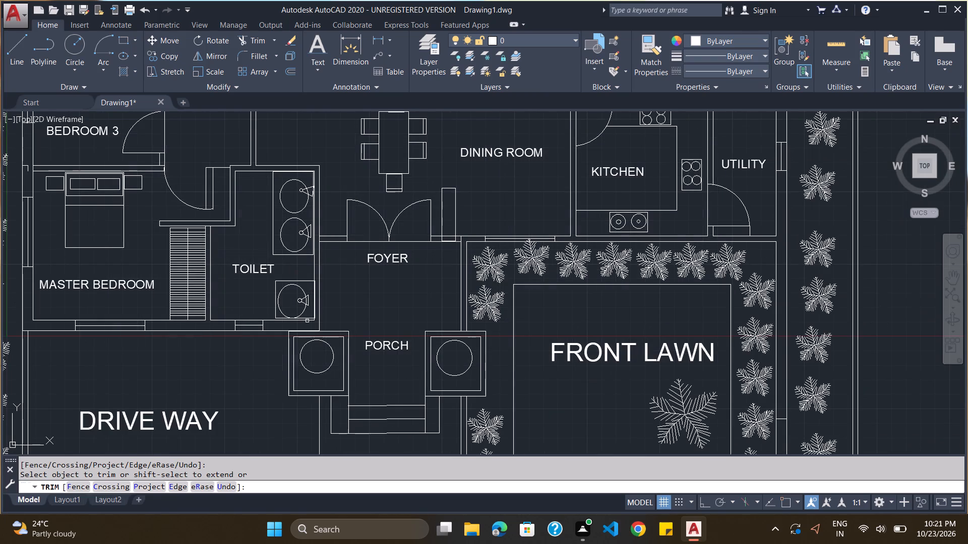
scroll(312, 296, up, 4)
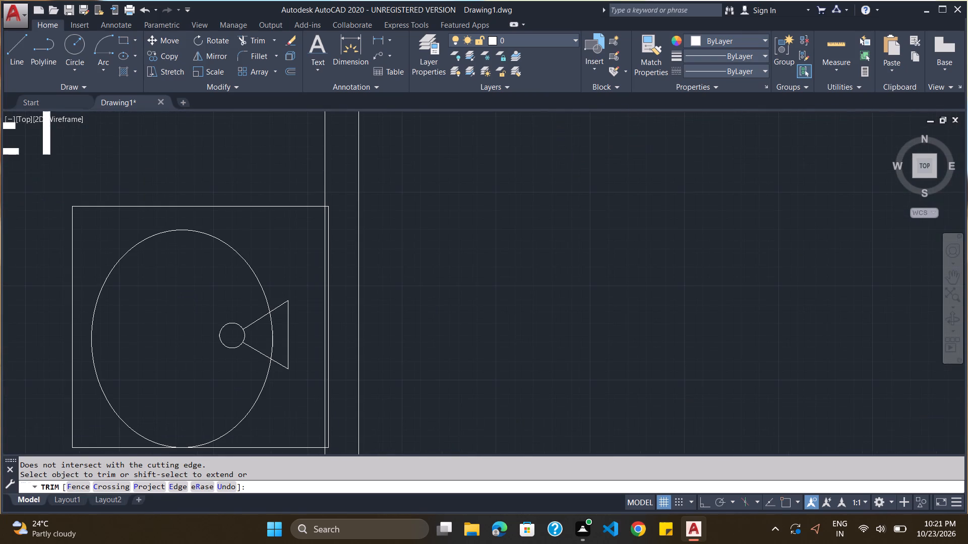
key(Escape)
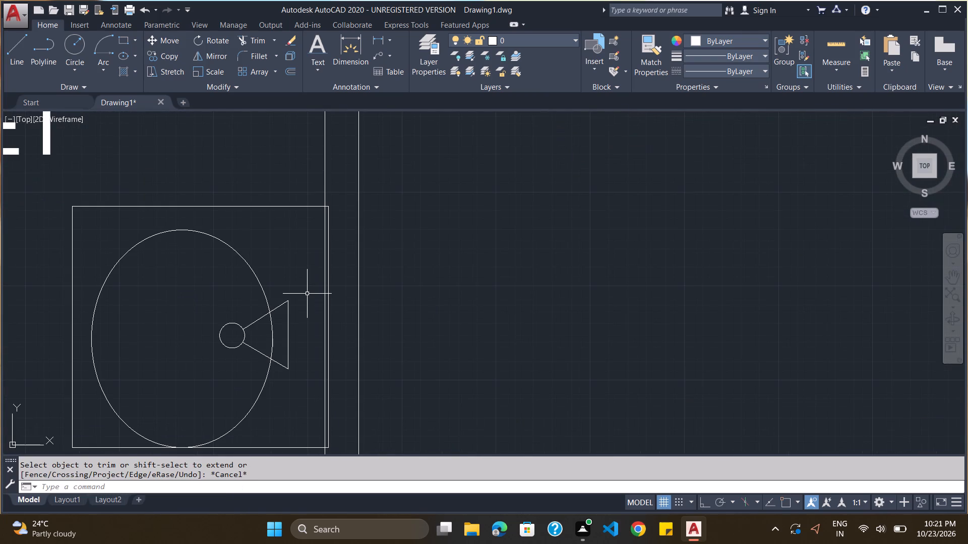
Copy the southernmost basin's tap, triangle and circle together, into the open floor of the toilet beside Bedroom 2.
click(236, 325)
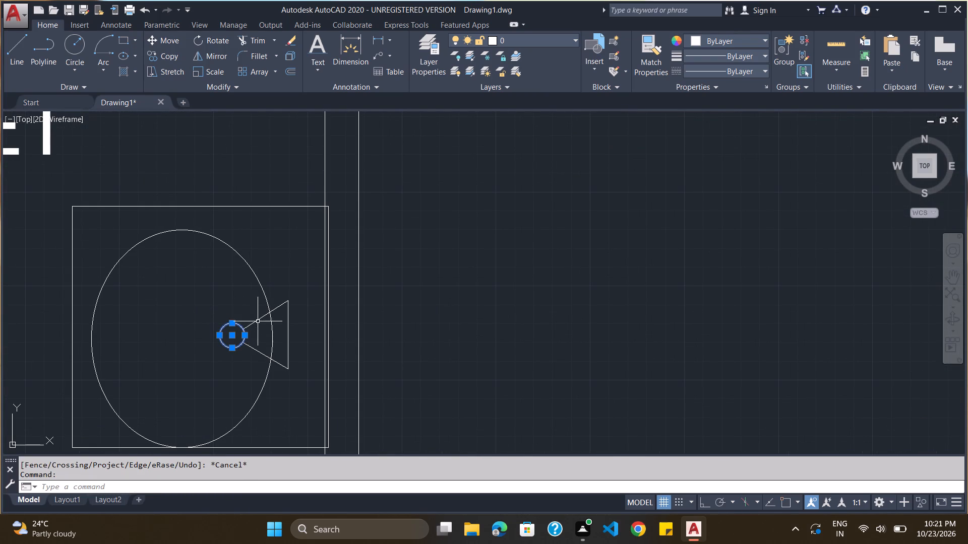
click(258, 321)
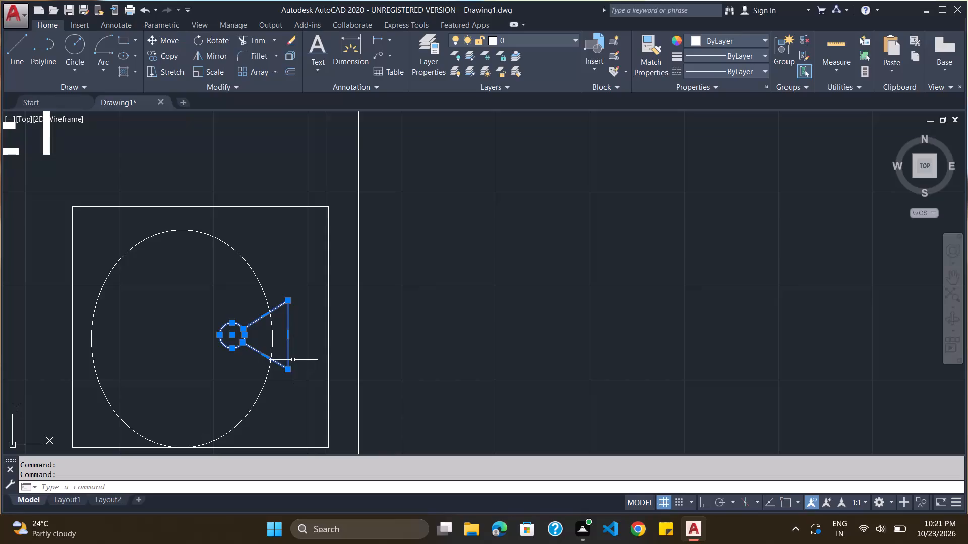
key(ctrl+c)
scroll(263, 345, down, 6)
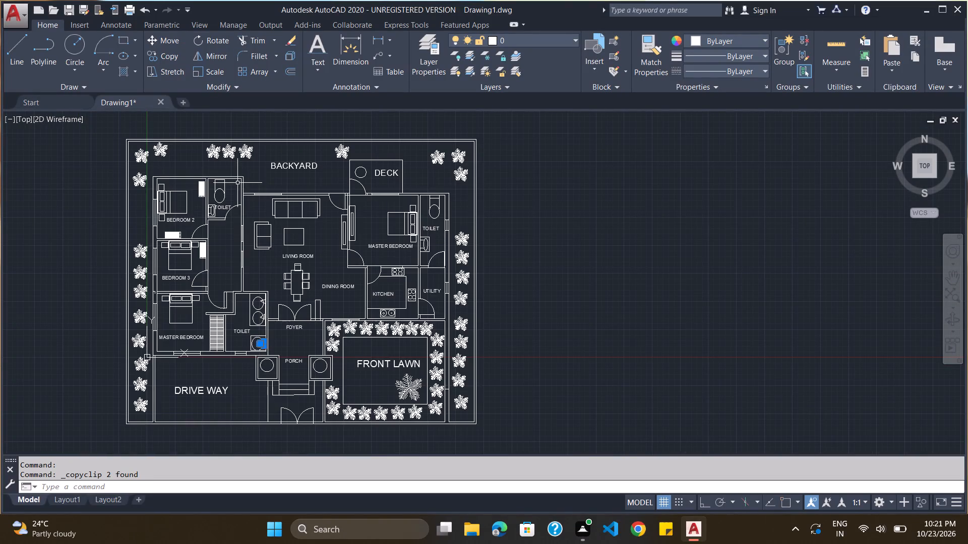
scroll(237, 183, up, 2)
scroll(157, 253, up, 1)
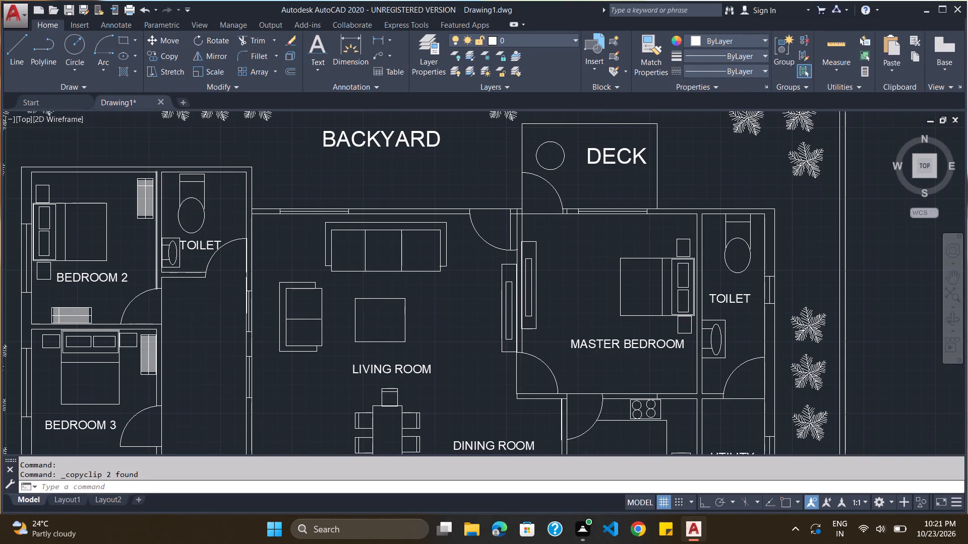
key(ctrl+v)
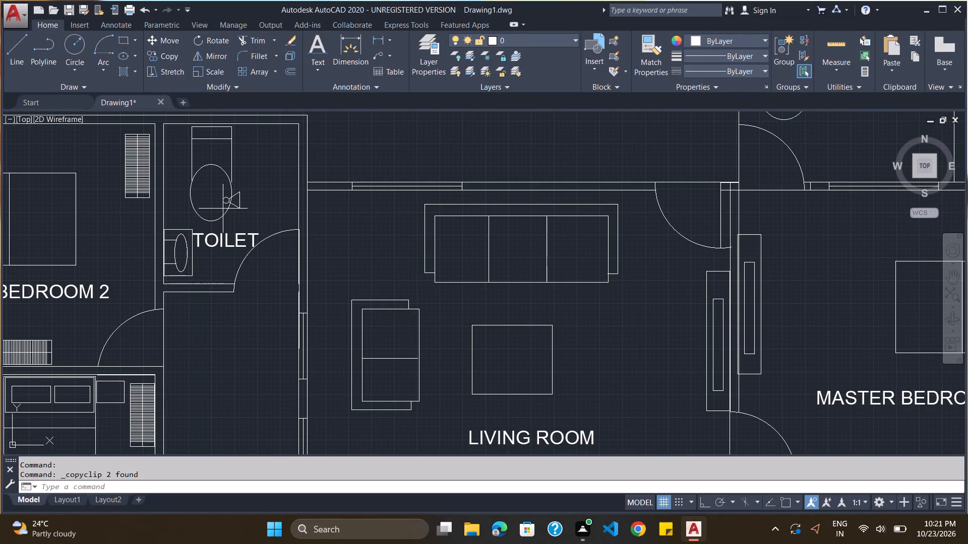
click(260, 199)
Rotate the pasted tap 180 degrees so its circular tip points east.
drag(284, 165, 250, 205)
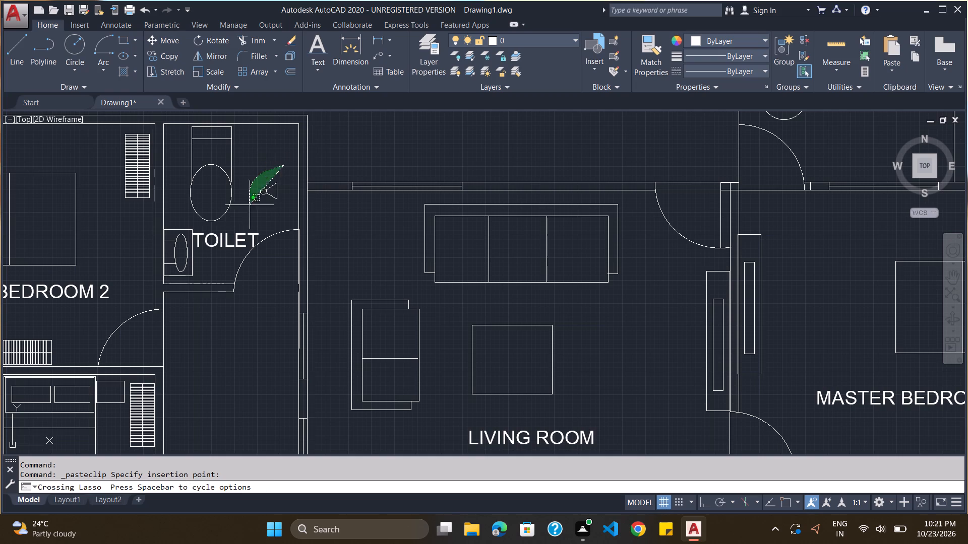
drag(250, 205, 284, 178)
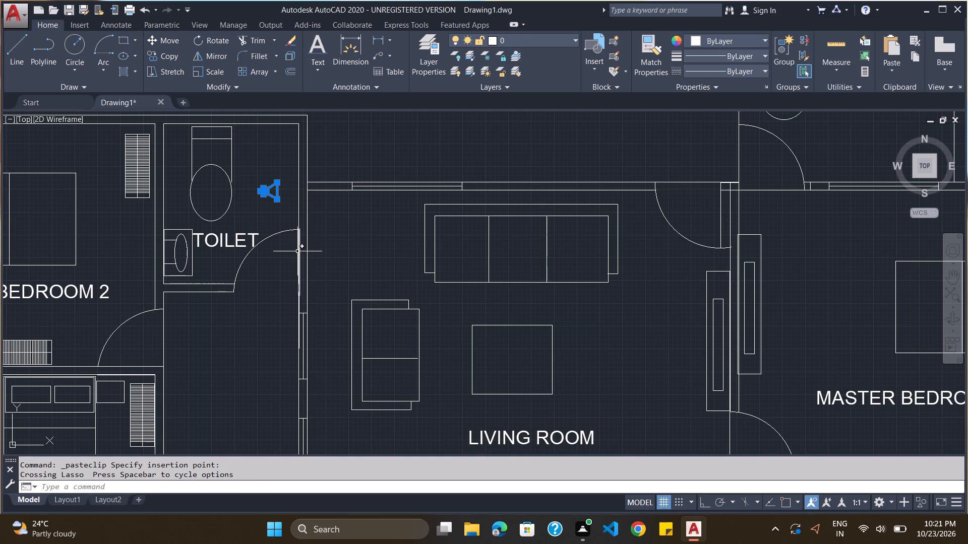
text(RO)
key(Return)
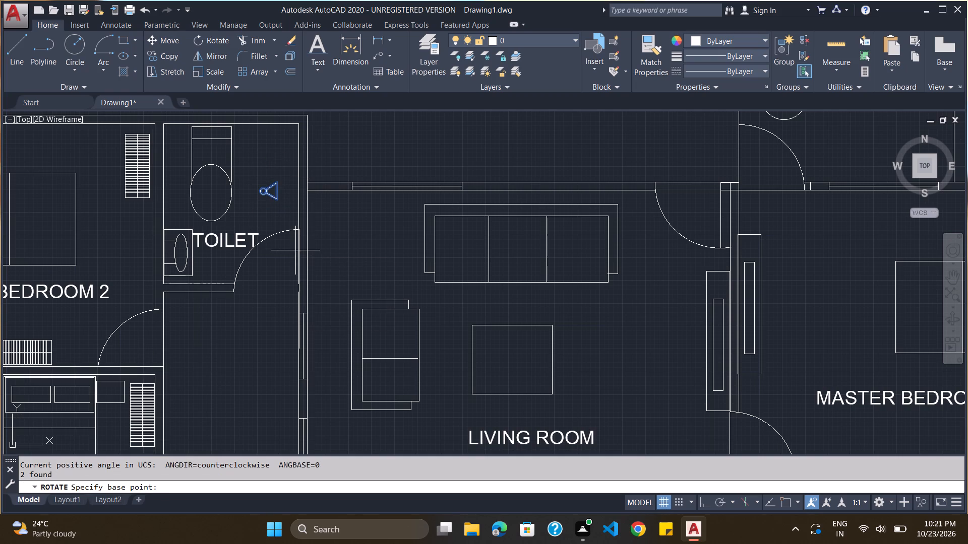
click(278, 183)
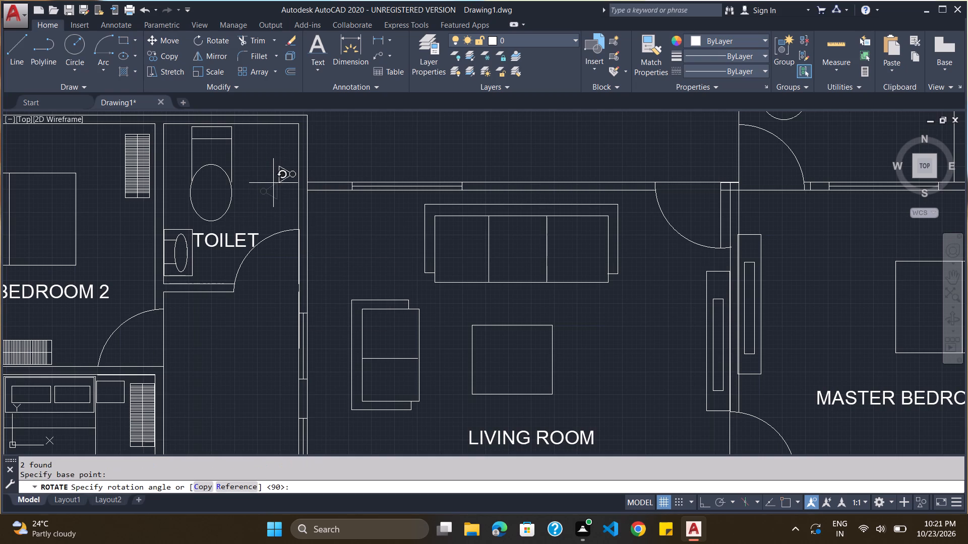
click(272, 183)
Move the rotated tap onto the Bedroom 2 toilet's basin, with its flat side against the west wall.
drag(285, 160, 277, 193)
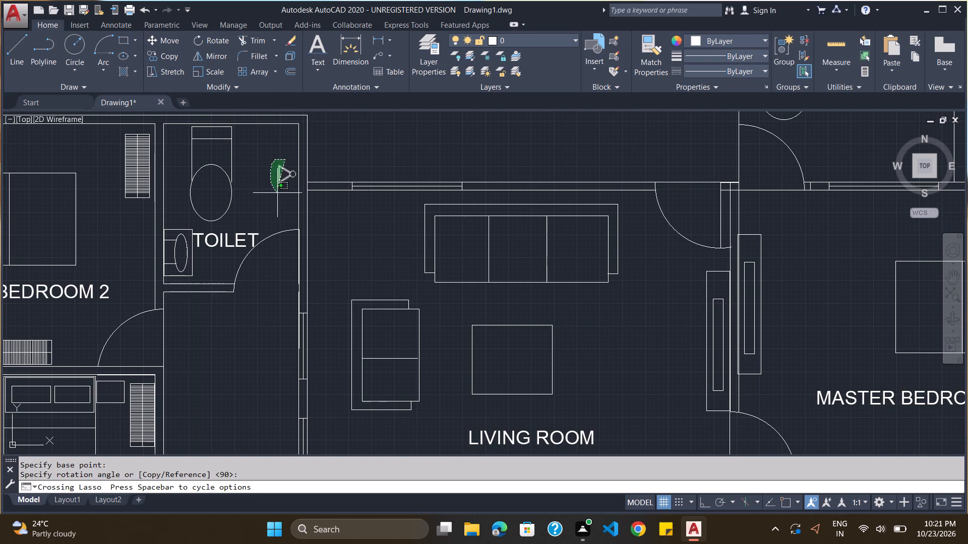
drag(277, 193, 292, 164)
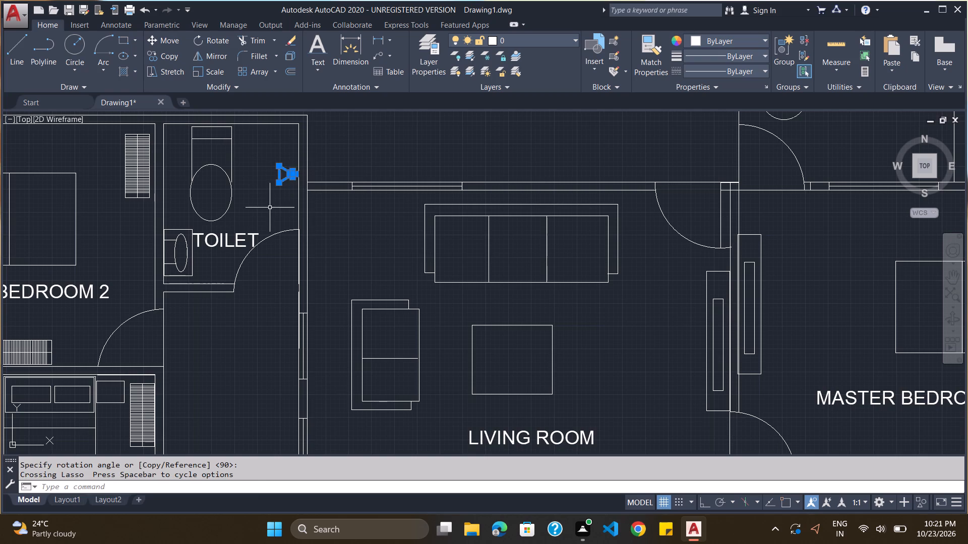
key(m)
key(Return)
click(279, 173)
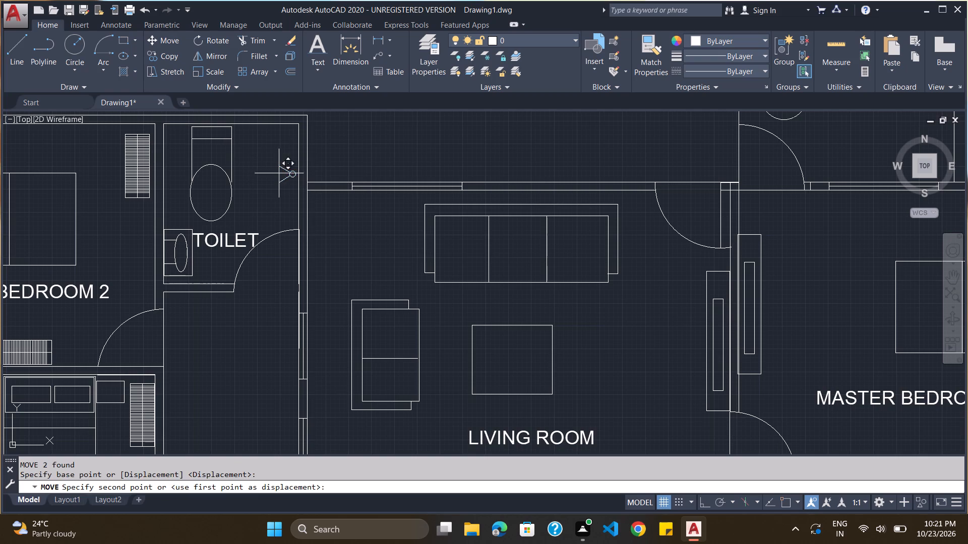
click(163, 253)
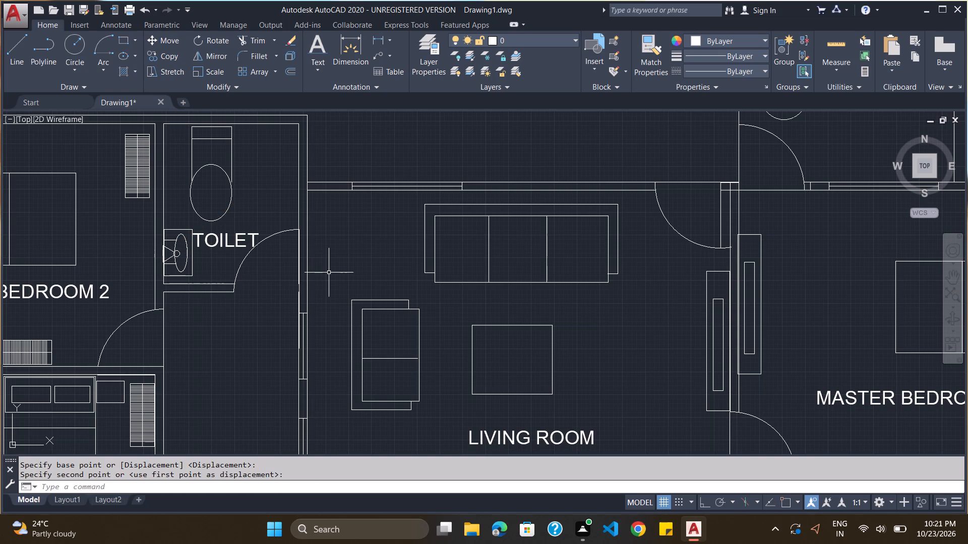
Copy the Bedroom 2 toilet's tap, triangle and circle, onto the basin in the toilet beside the eastern master bedroom.
scroll(418, 129, down, 3)
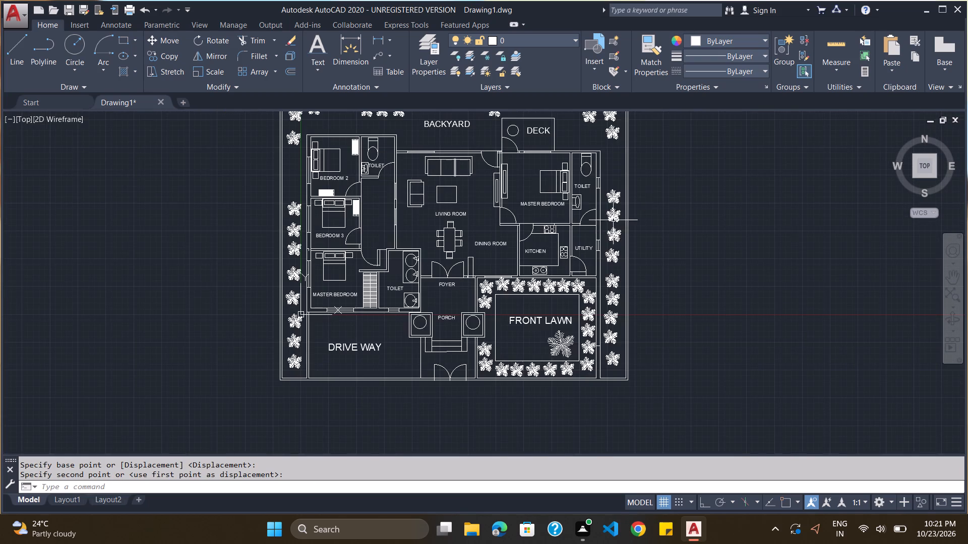
scroll(643, 184, up, 1)
scroll(184, 148, up, 1)
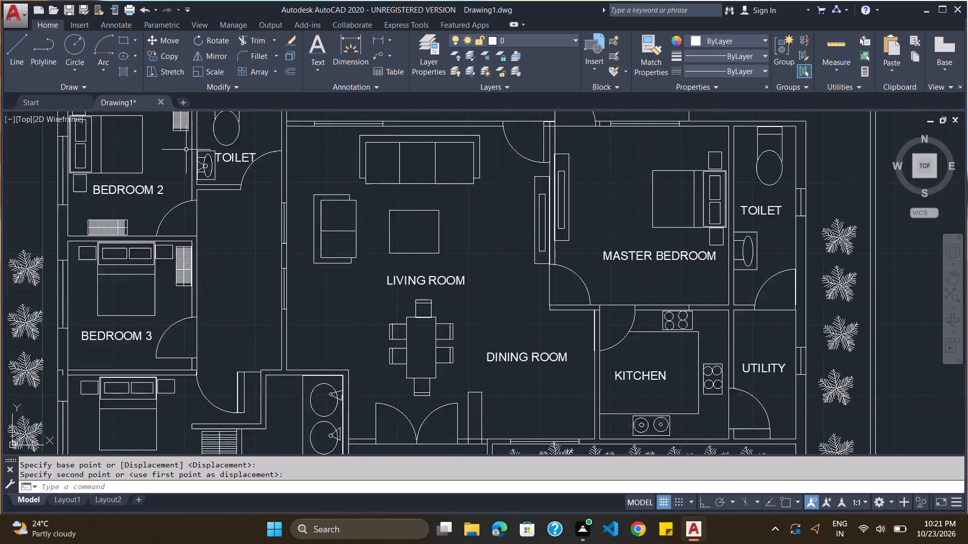
scroll(186, 150, up, 3)
click(245, 205)
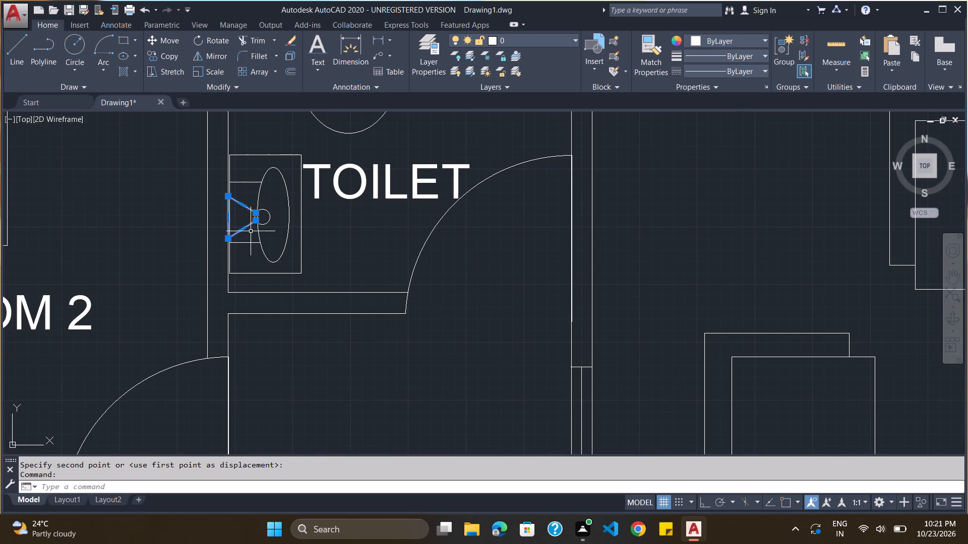
click(268, 210)
key(ctrl+c)
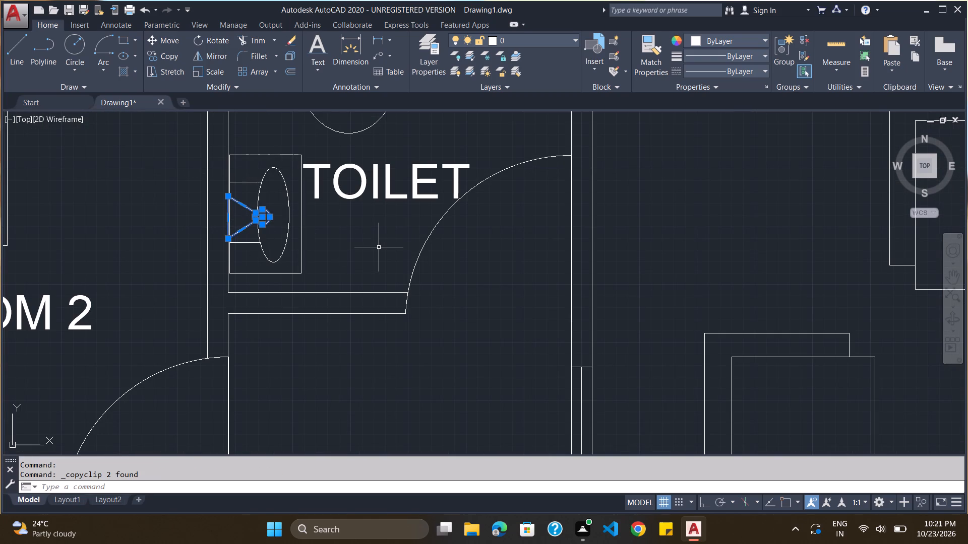
scroll(378, 247, down, 5)
scroll(596, 270, up, 3)
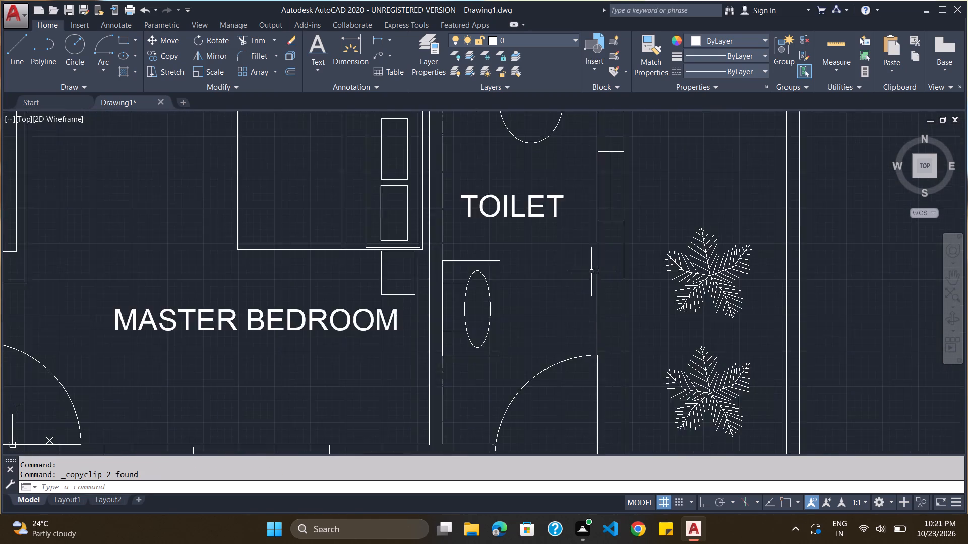
scroll(591, 271, up, 2)
key(ctrl+v)
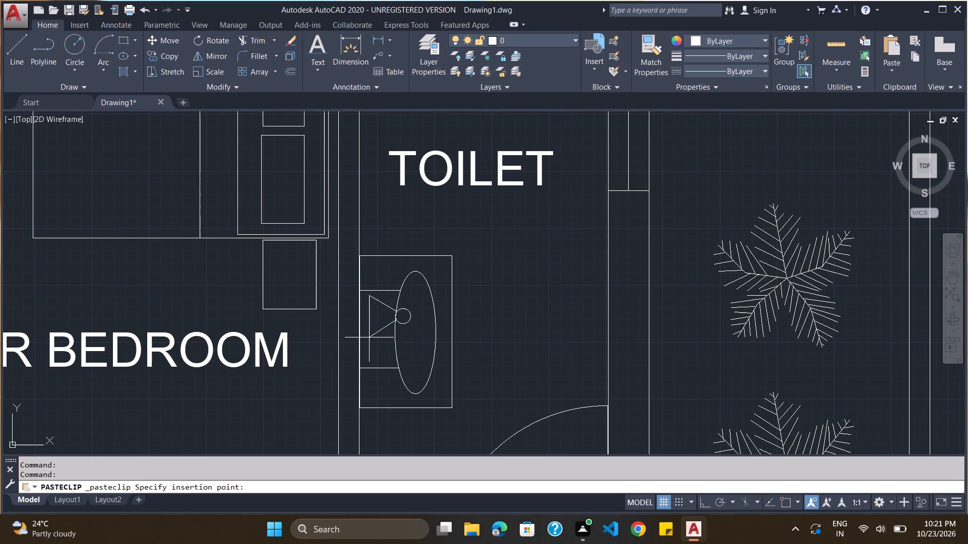
click(376, 346)
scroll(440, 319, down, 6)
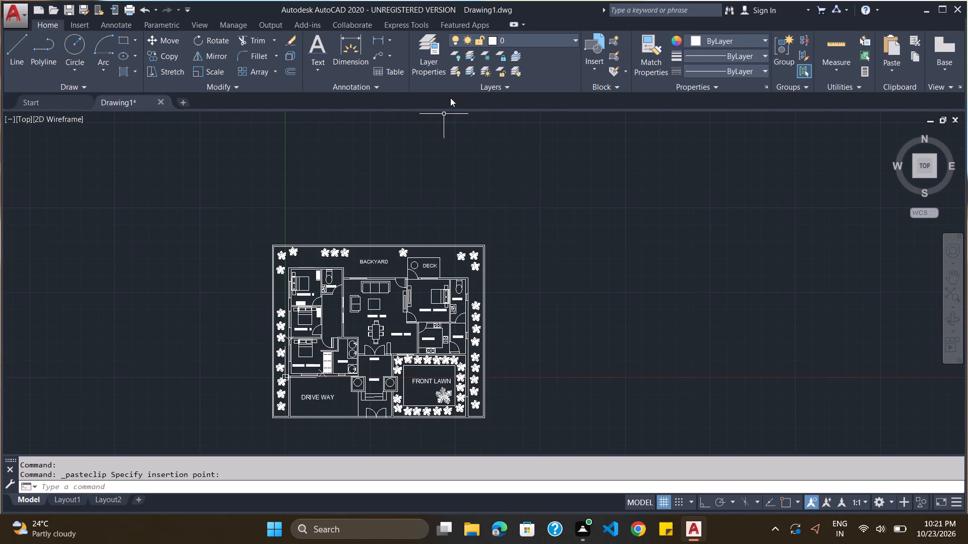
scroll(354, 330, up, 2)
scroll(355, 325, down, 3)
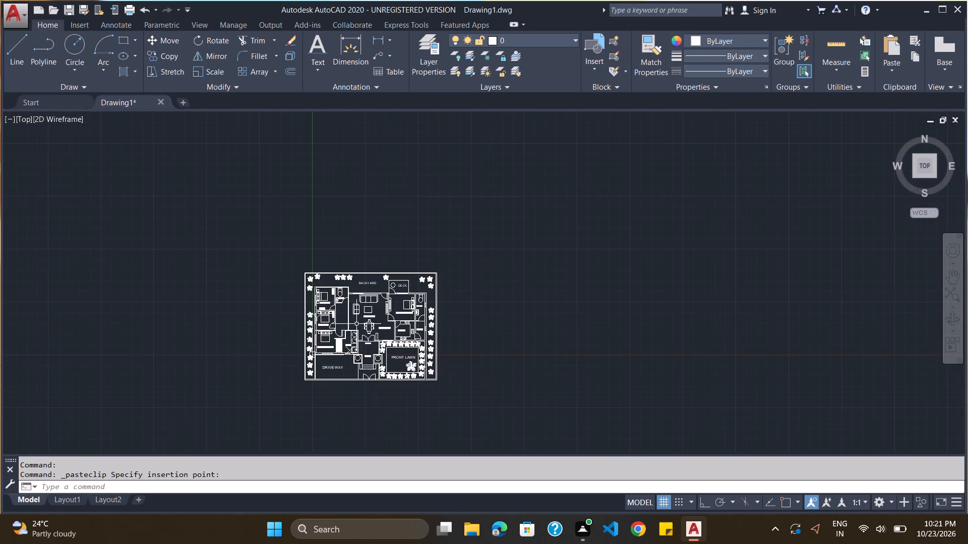
Offset the living room's coffee table rectangle inward by 2".
scroll(367, 365, up, 2)
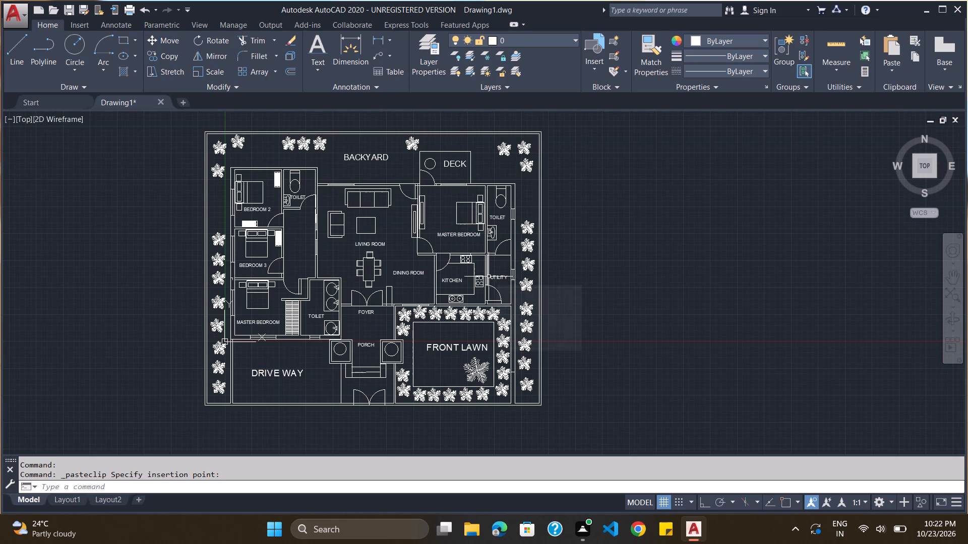
scroll(364, 233, up, 2)
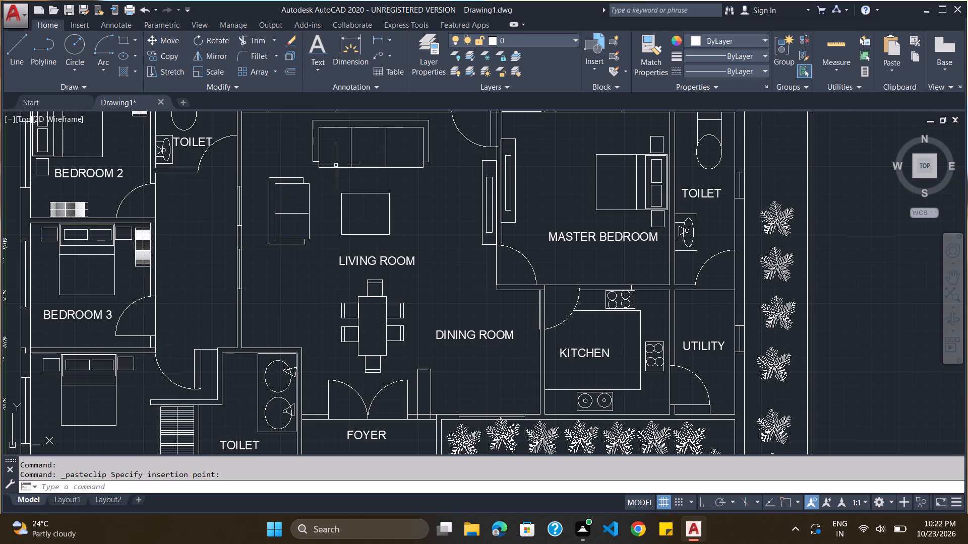
key(Escape)
key(o)
key(Return)
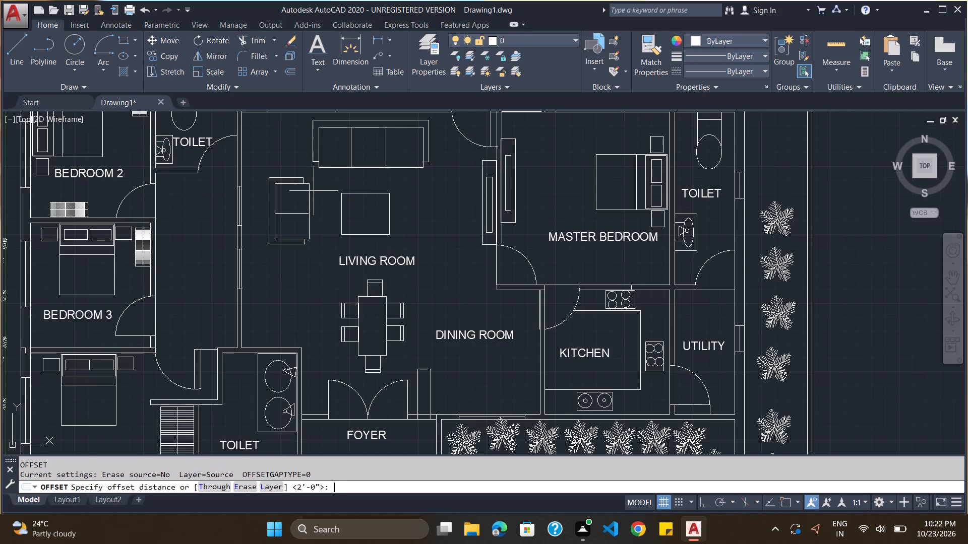
key(2)
key(shift+quotedbl)
key(Return)
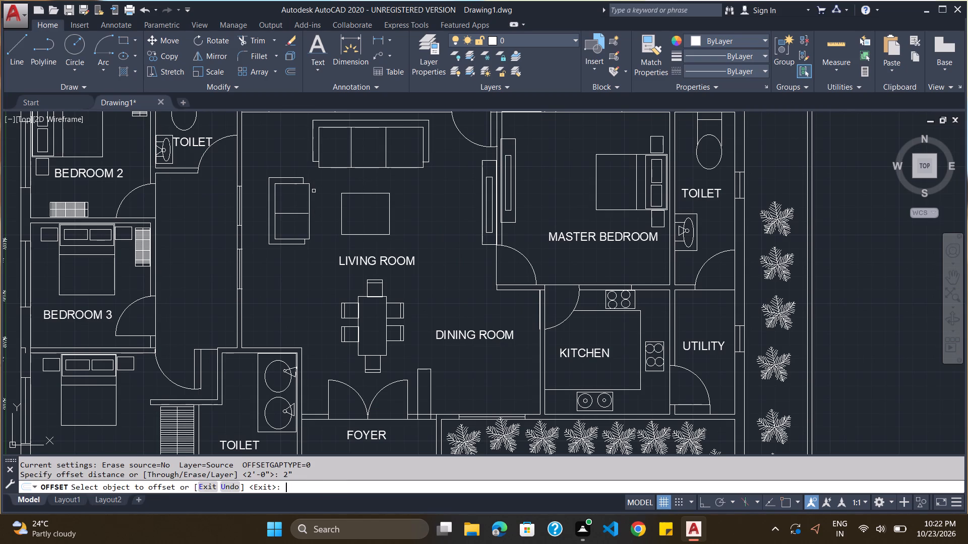
click(374, 192)
click(374, 200)
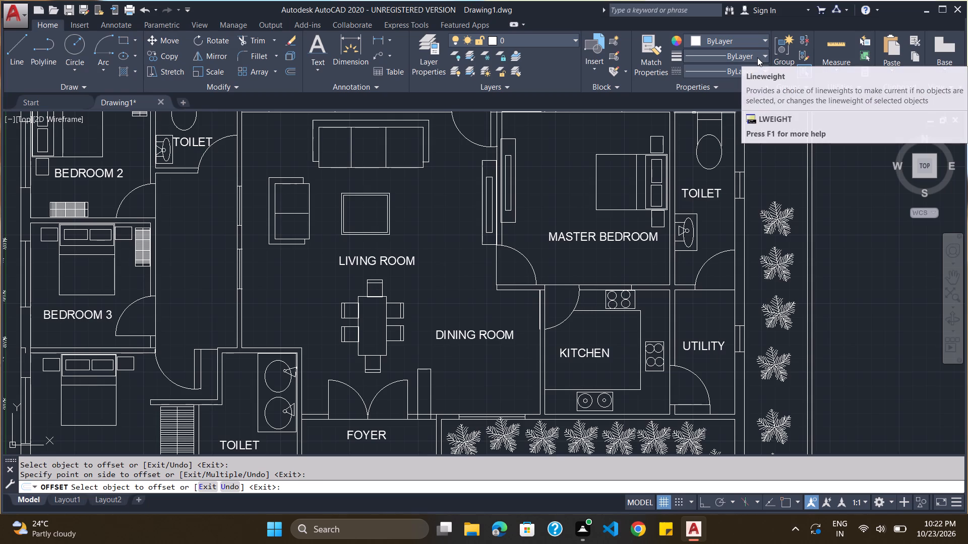
key(grave)
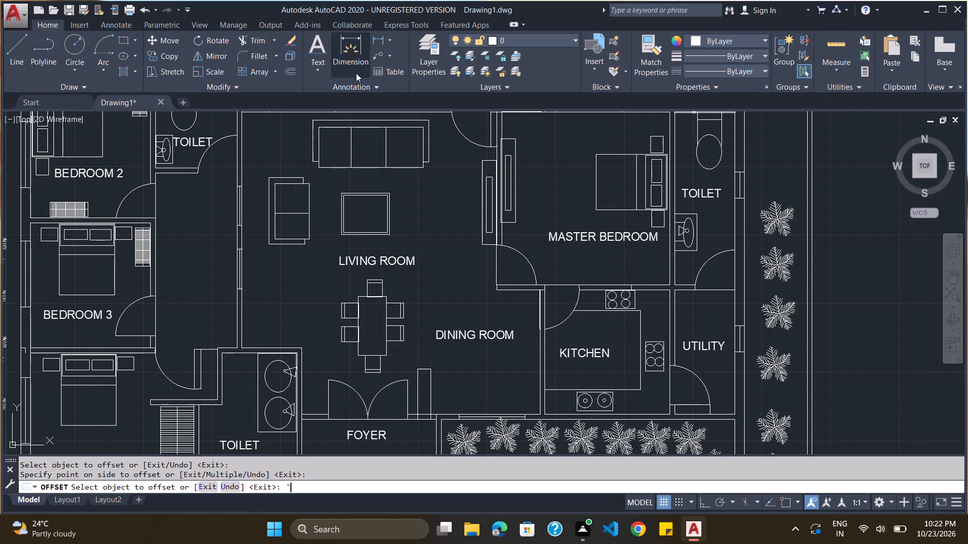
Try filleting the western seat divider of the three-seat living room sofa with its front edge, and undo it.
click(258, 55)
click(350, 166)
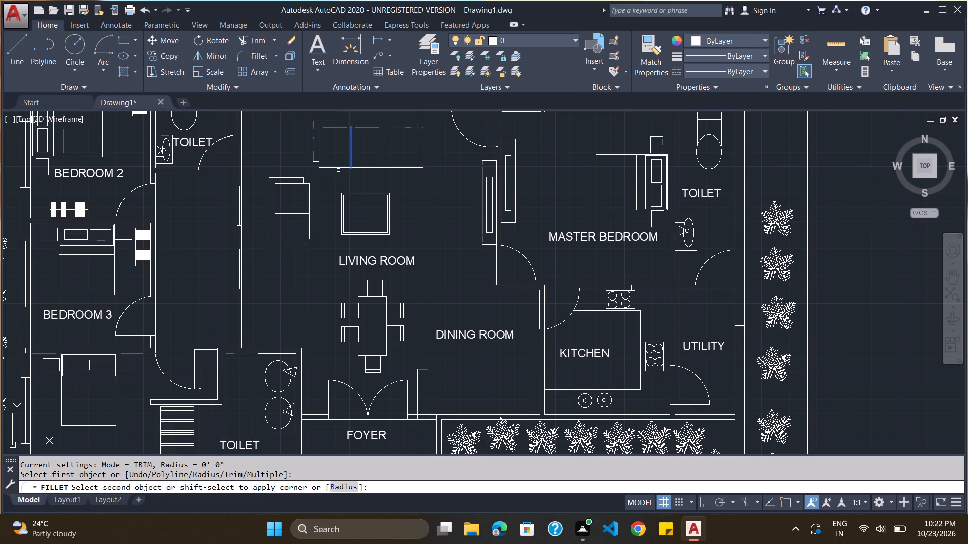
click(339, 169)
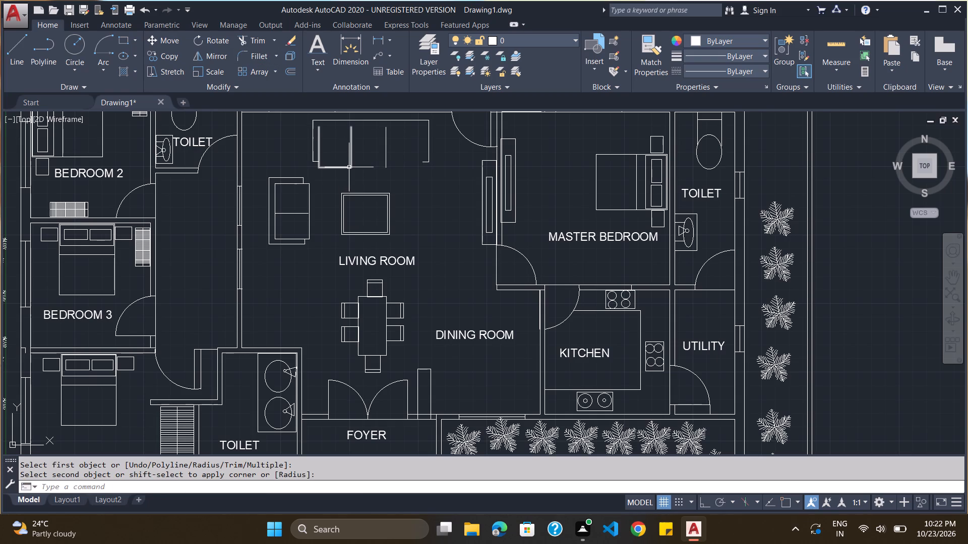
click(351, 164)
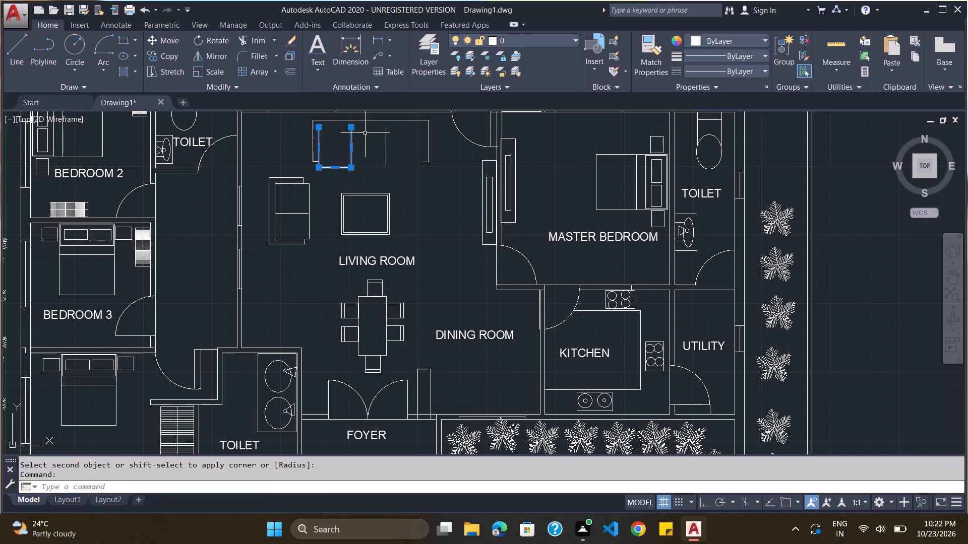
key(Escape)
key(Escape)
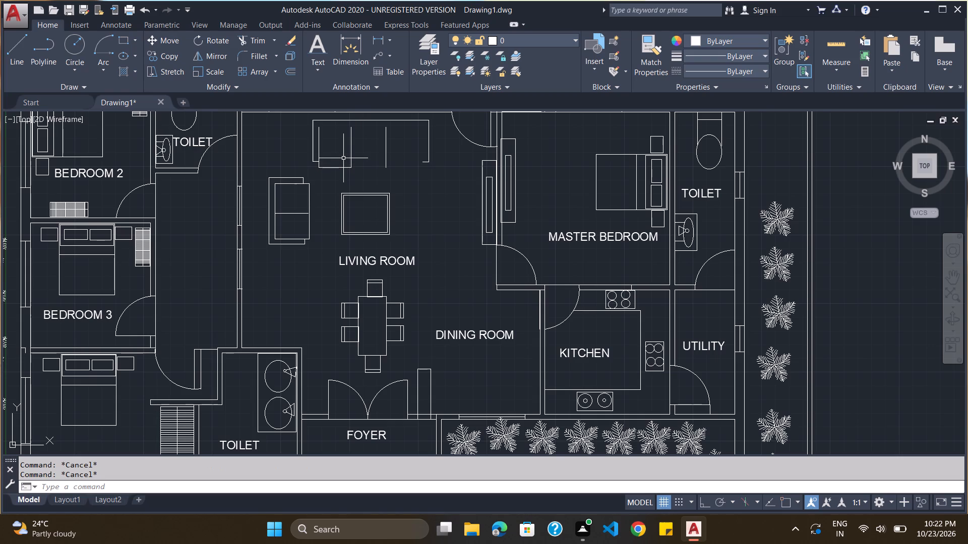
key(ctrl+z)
Draw two connected test lines, one roughly horizontal and one running down from its east end, in the empty space west of the plan.
scroll(354, 151, down, 5)
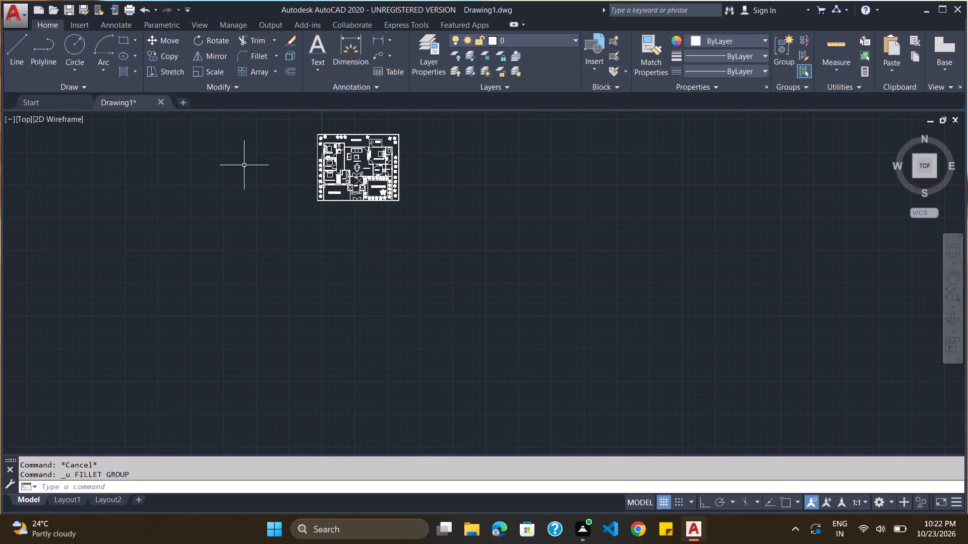
scroll(249, 163, up, 3)
scroll(249, 166, down, 3)
scroll(270, 137, up, 3)
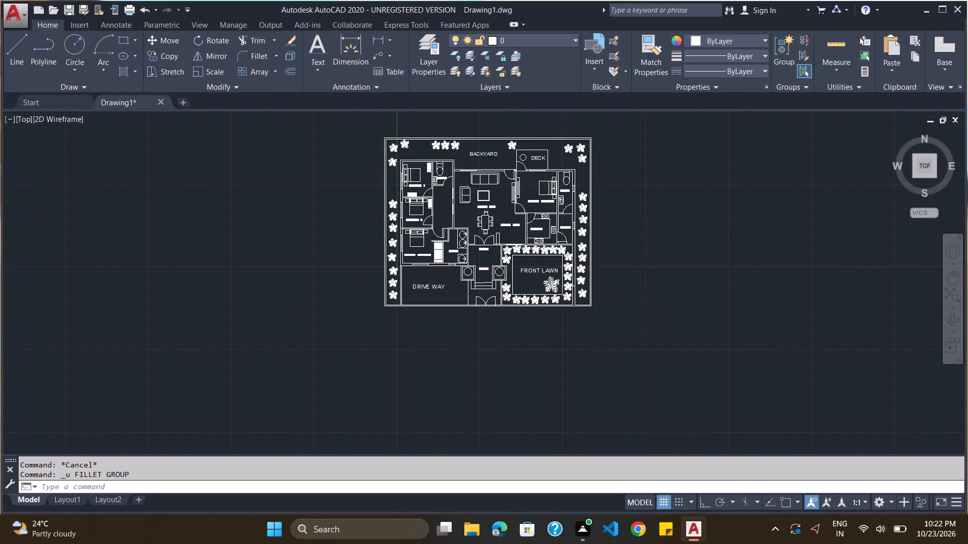
click(13, 44)
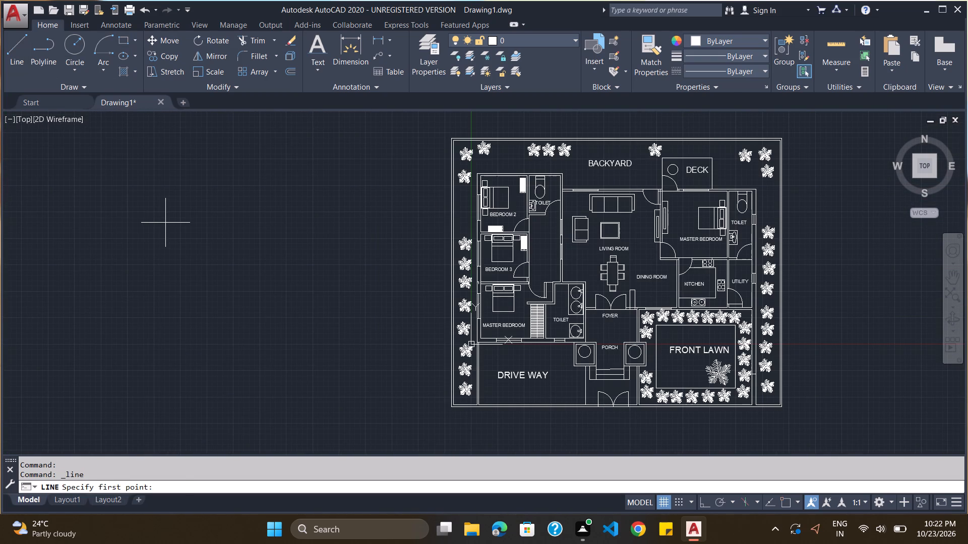
click(166, 223)
click(343, 221)
click(336, 313)
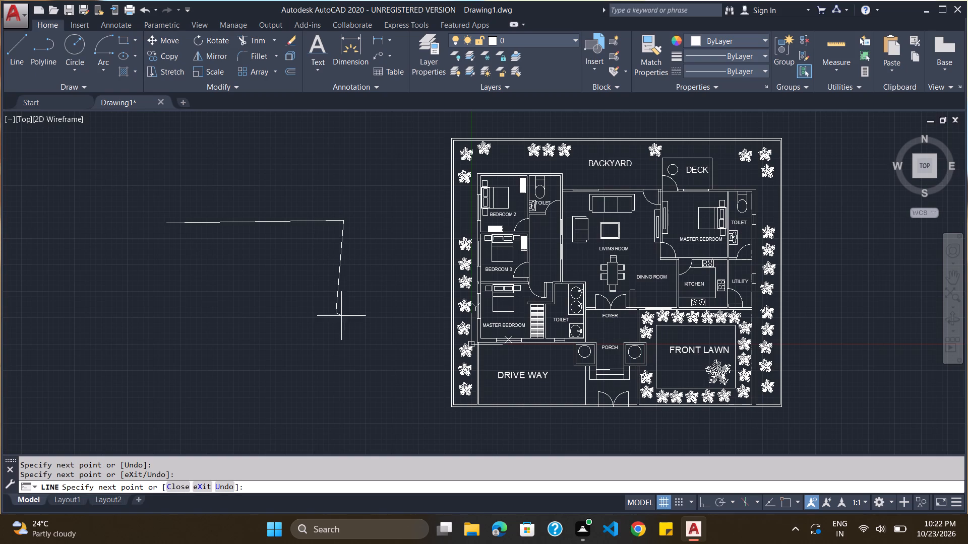
key(Escape)
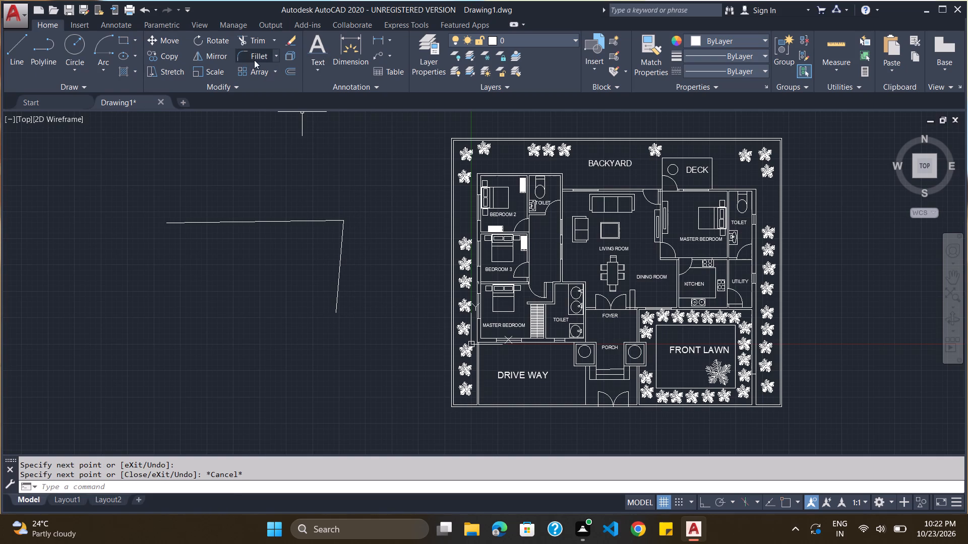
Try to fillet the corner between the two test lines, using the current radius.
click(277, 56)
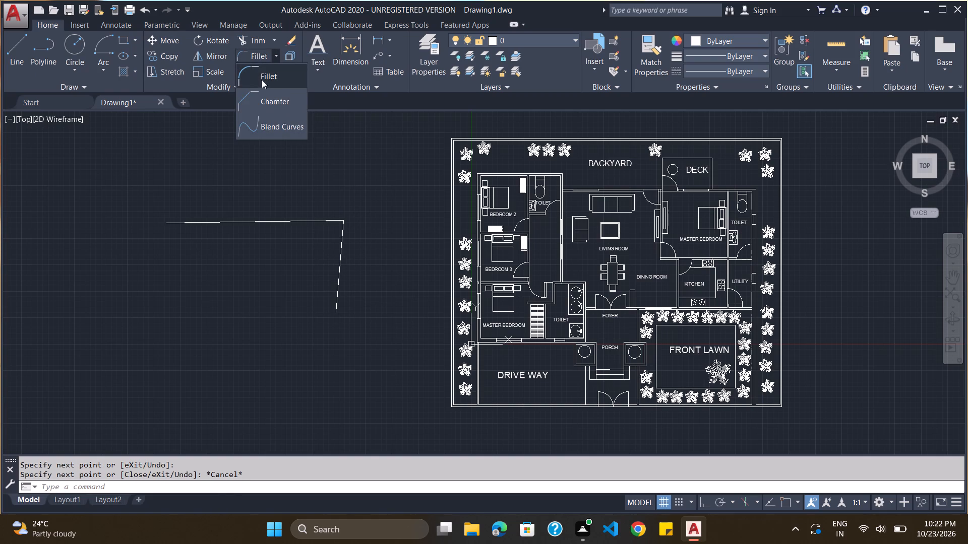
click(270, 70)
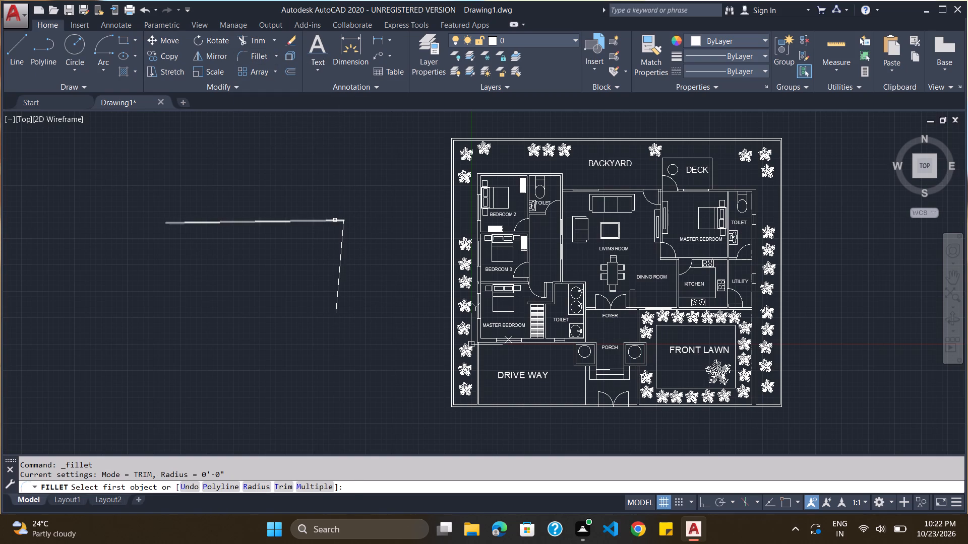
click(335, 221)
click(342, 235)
Select both test lines and move them together slightly southeast within the empty space.
drag(343, 231, 343, 229)
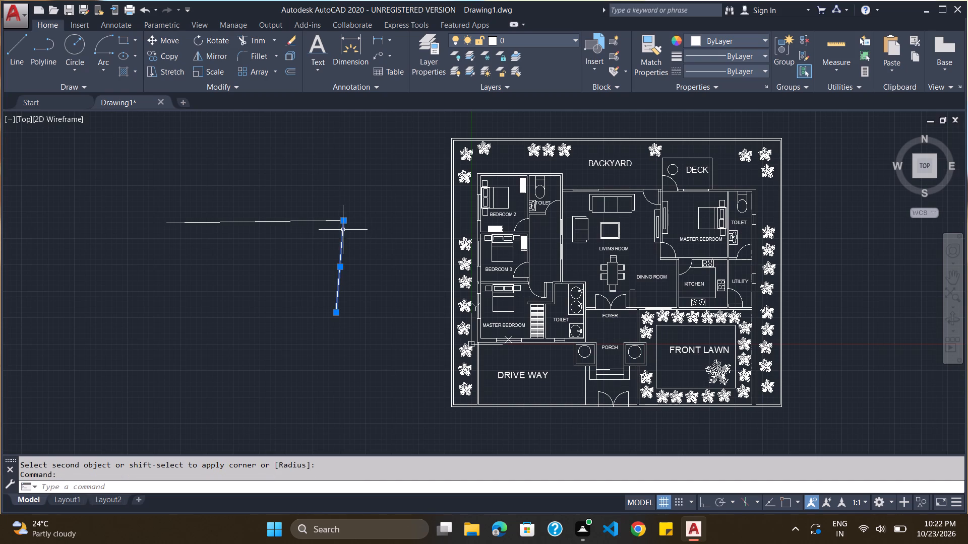
drag(343, 229, 342, 226)
click(339, 219)
drag(338, 219, 342, 237)
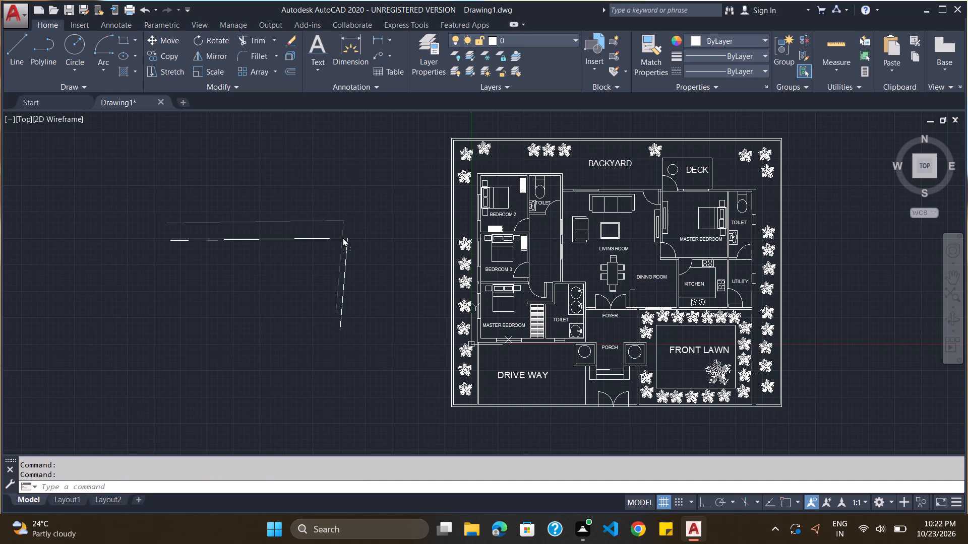
drag(342, 237, 344, 234)
key(Escape)
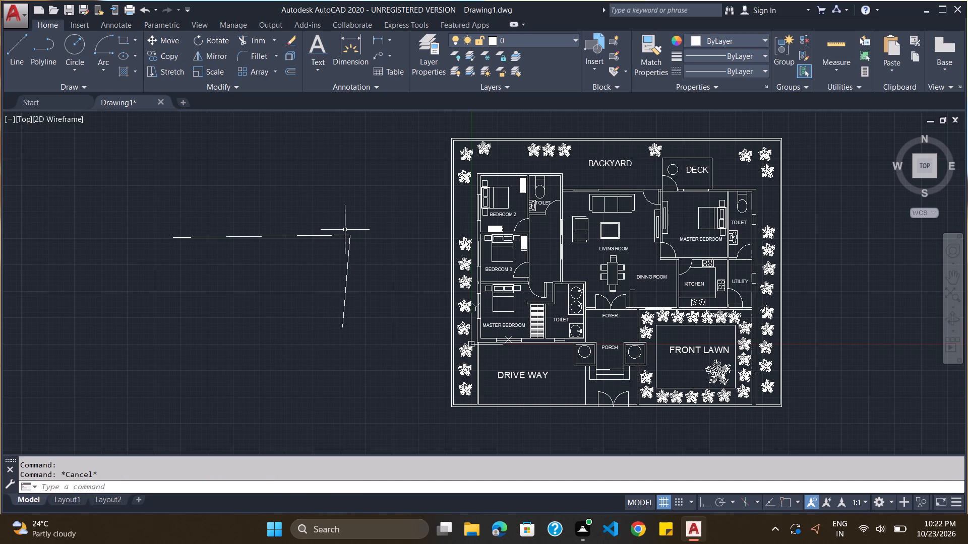
key(Escape)
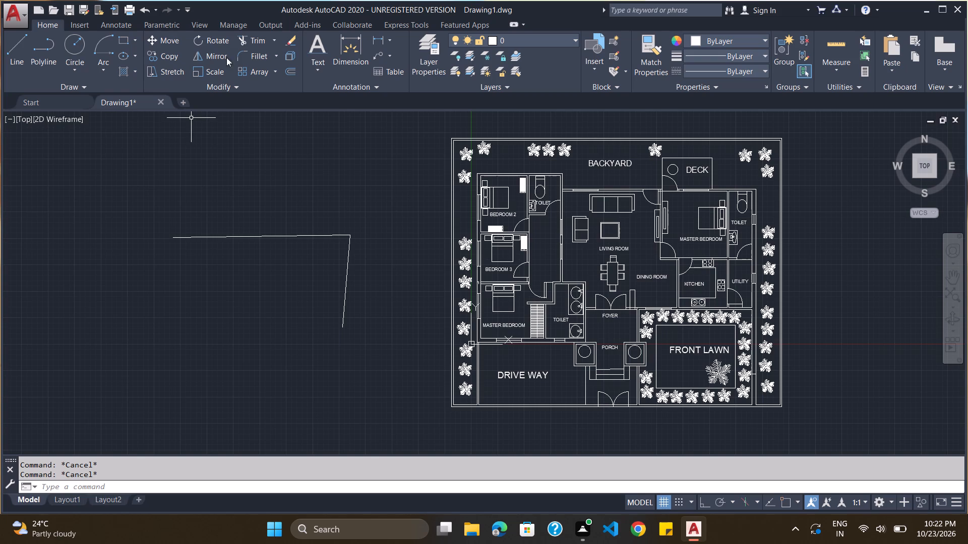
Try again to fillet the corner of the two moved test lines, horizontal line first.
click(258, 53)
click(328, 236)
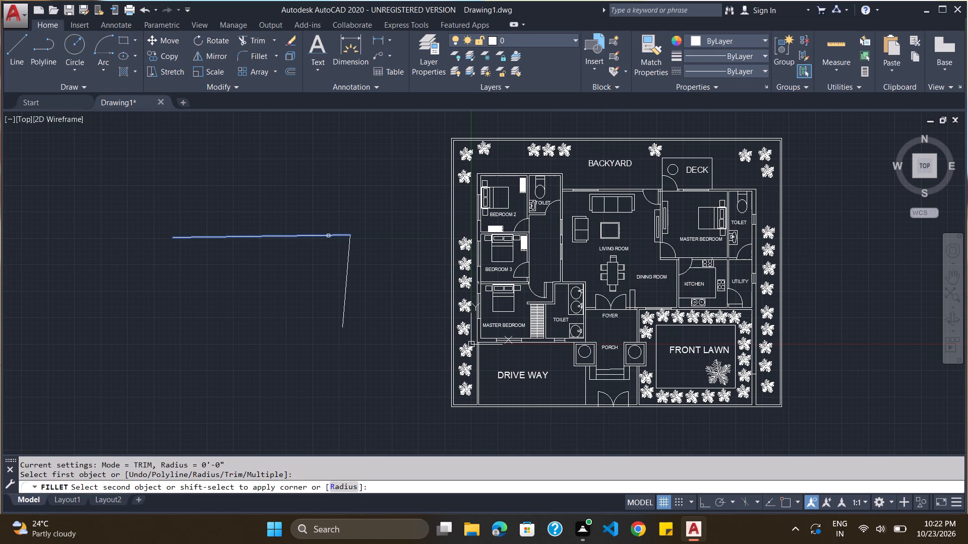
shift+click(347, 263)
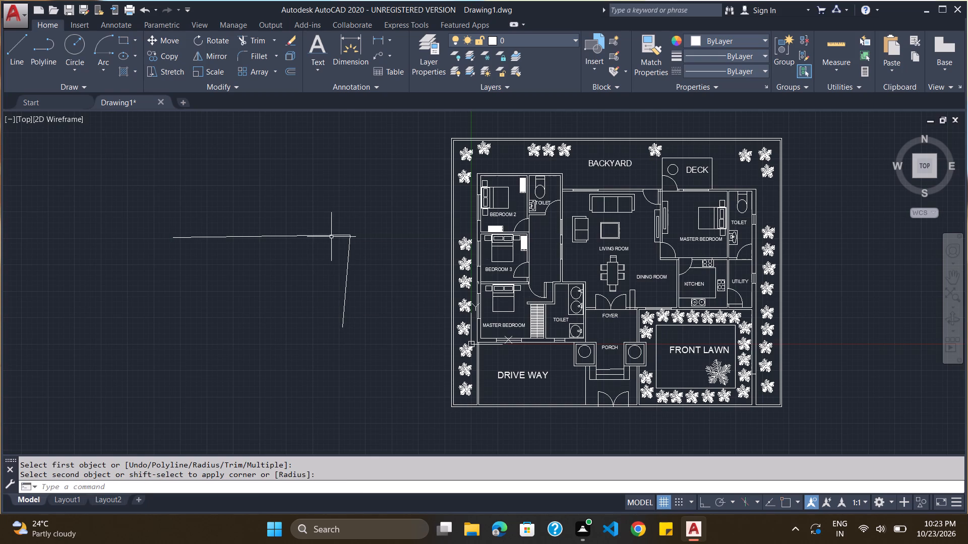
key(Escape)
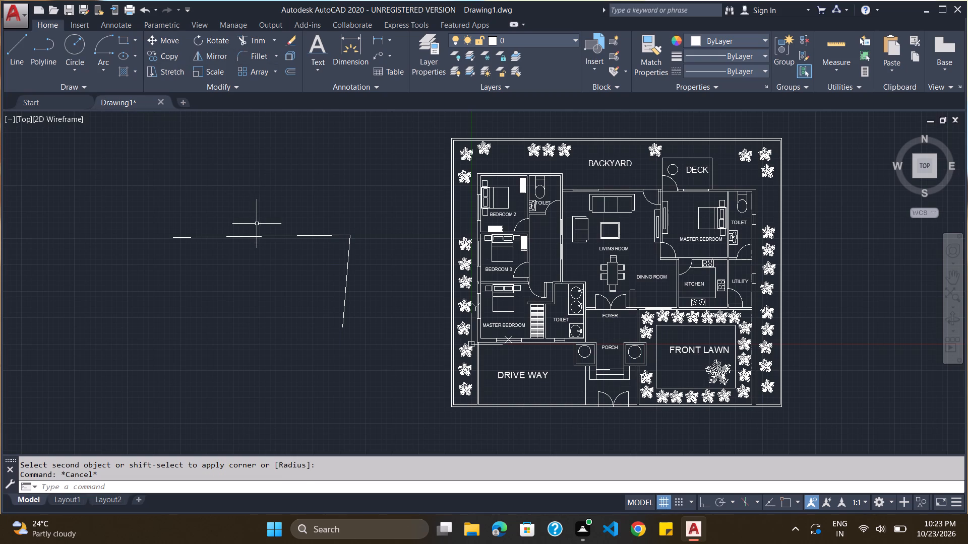
Draw a test rectangle in the empty space southwest of the two test lines.
click(15, 48)
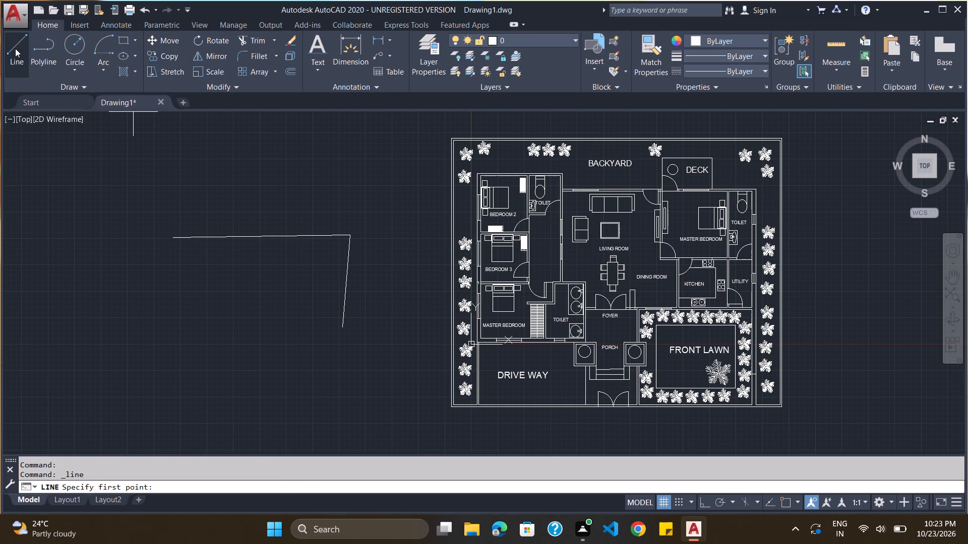
key(Escape)
click(121, 39)
drag(120, 268, 128, 274)
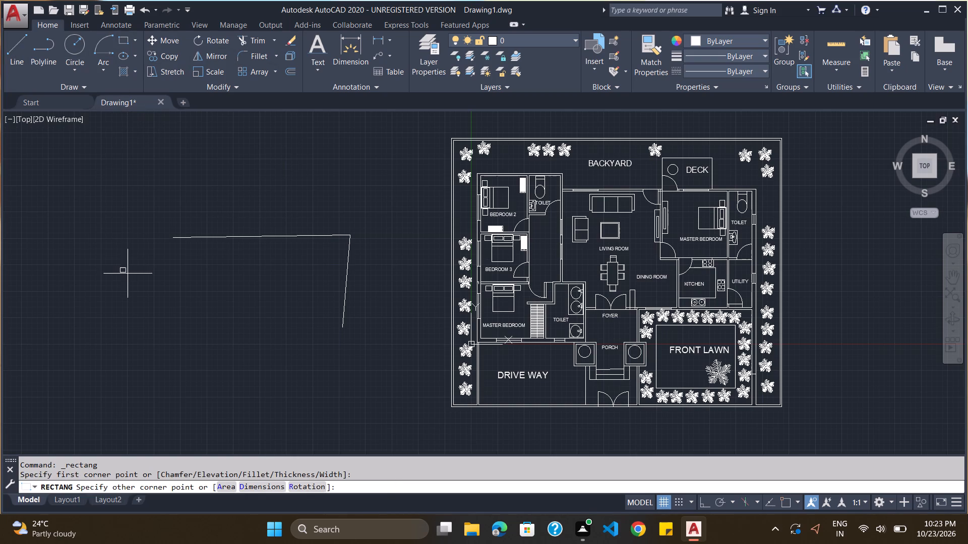
drag(128, 274, 133, 276)
click(210, 331)
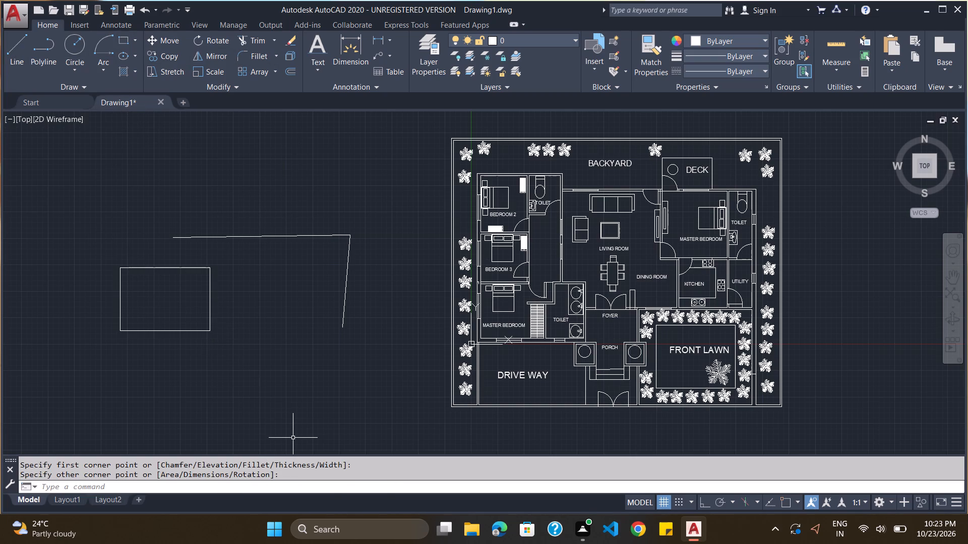
click(174, 268)
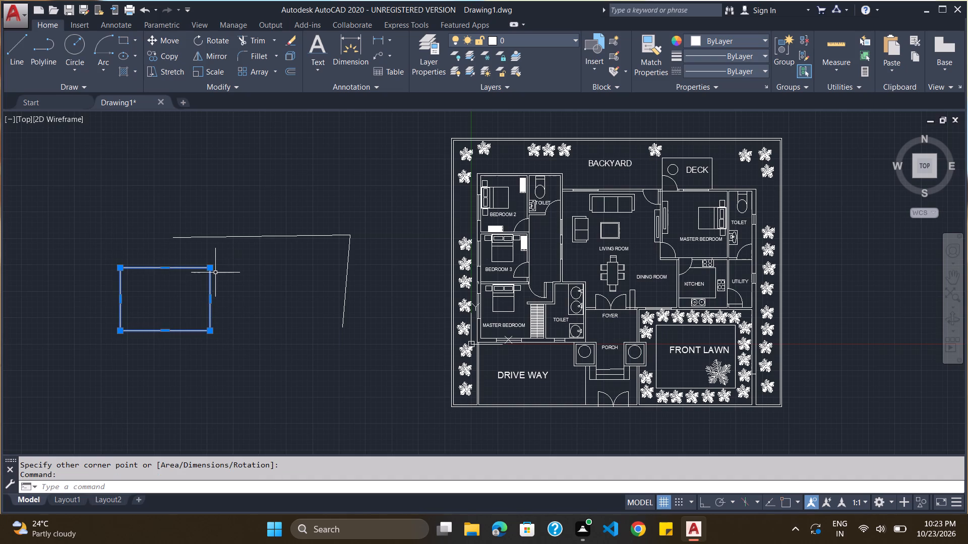
key(Escape)
click(246, 235)
key(Escape)
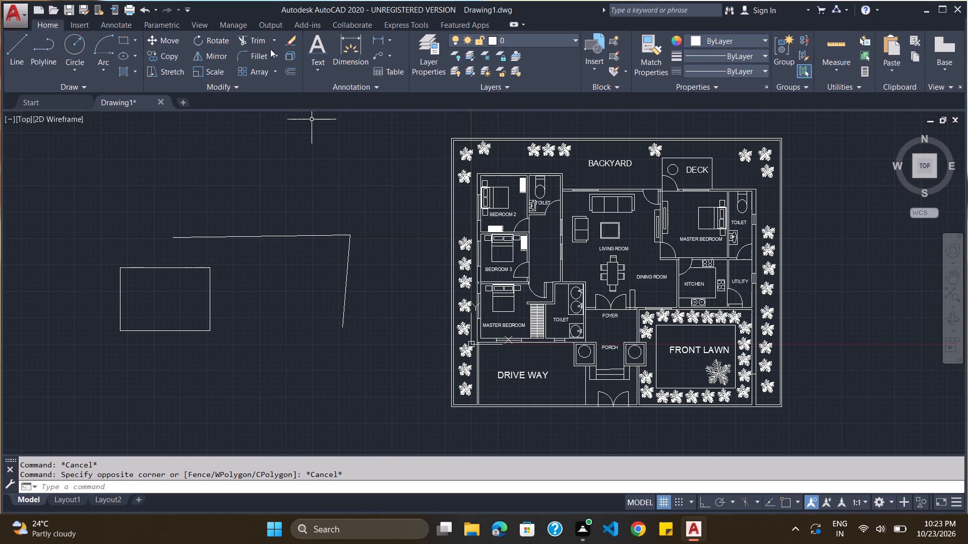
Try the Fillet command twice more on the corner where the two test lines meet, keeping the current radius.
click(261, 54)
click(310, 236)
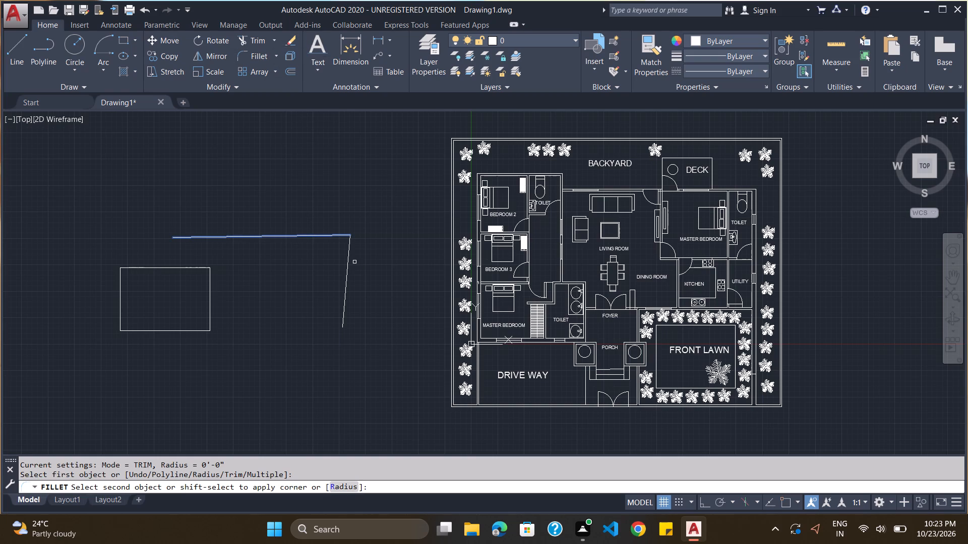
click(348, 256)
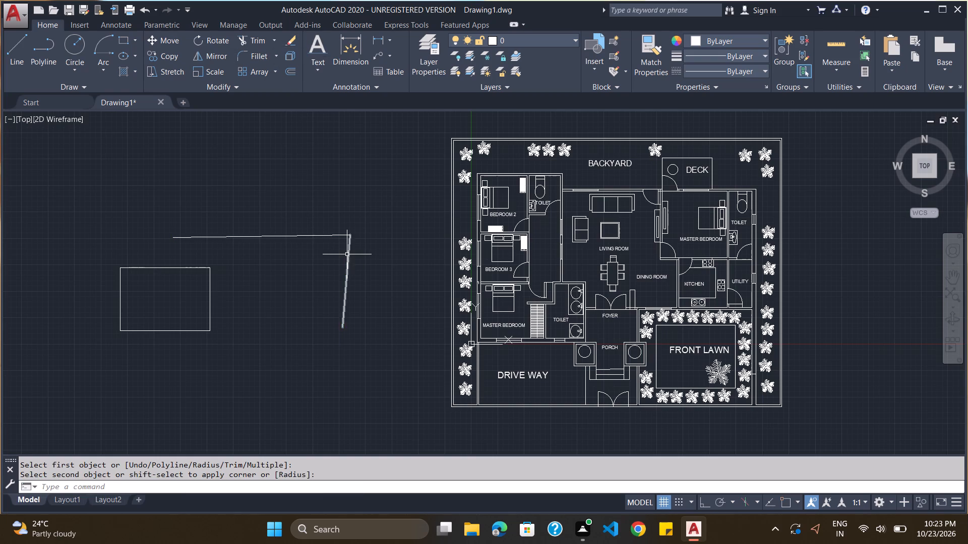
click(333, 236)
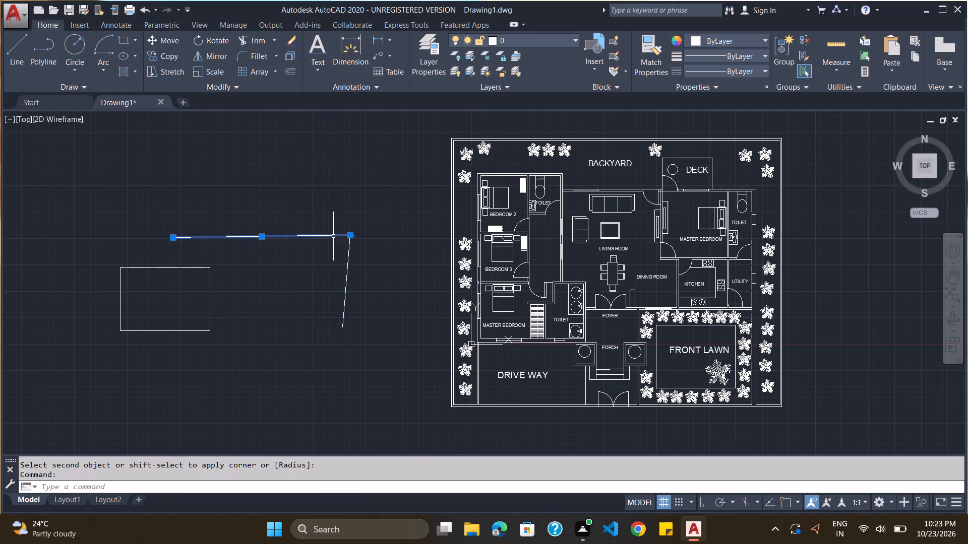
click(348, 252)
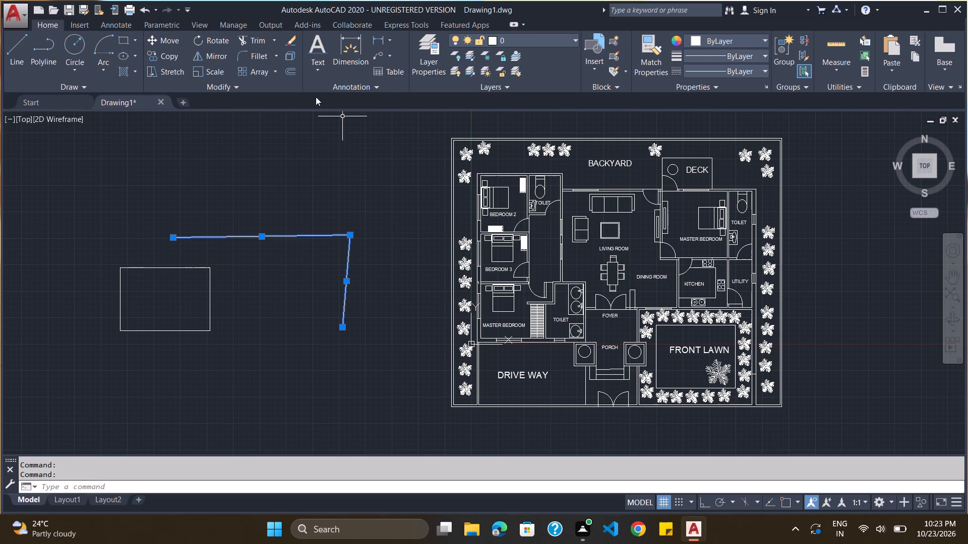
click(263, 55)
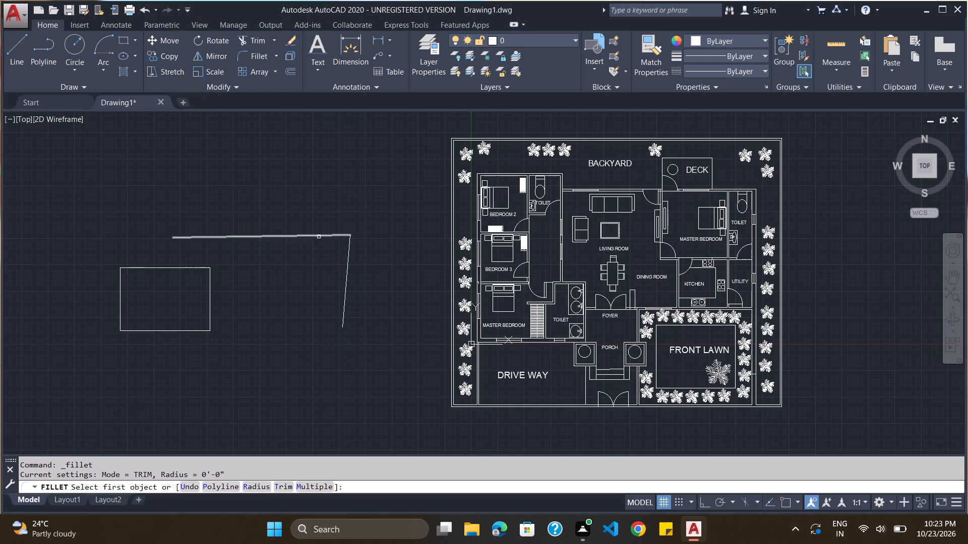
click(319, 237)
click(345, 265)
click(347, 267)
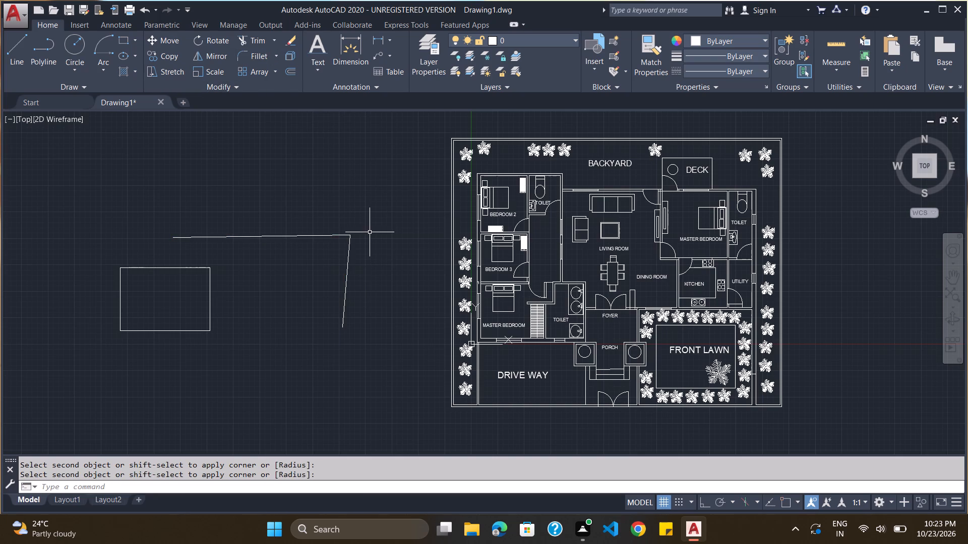
Delete the two test lines and the test rectangle from the empty space west of the floor plan.
drag(355, 219, 334, 372)
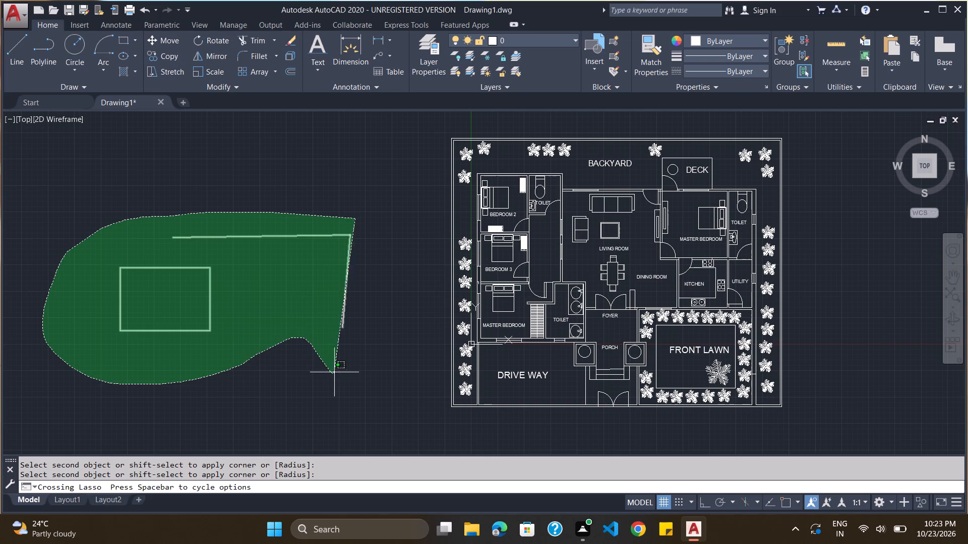
drag(334, 372, 317, 212)
key(Delete)
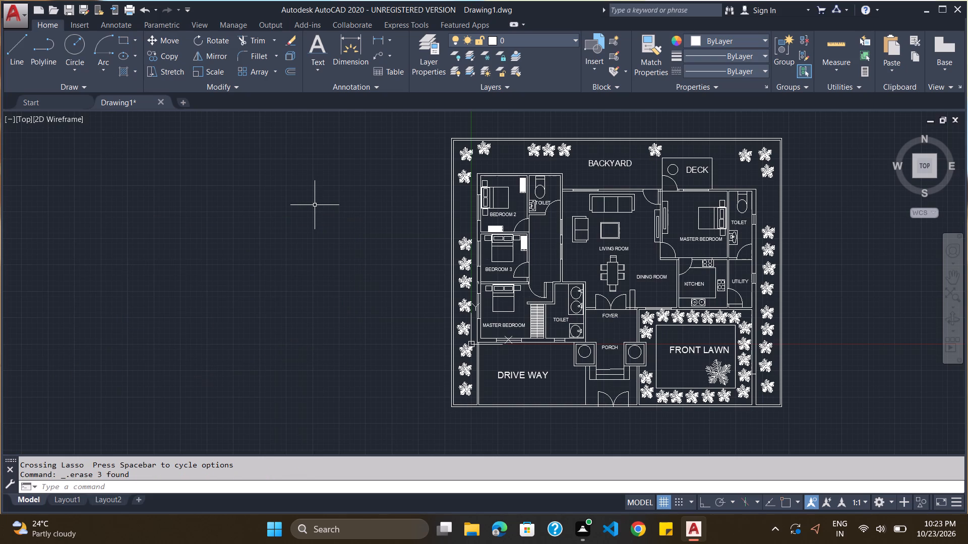
Examine the whole floor plan, with a closer look at the rooms, driveway, porch and front lawn.
scroll(316, 210, down, 1)
scroll(536, 198, up, 1)
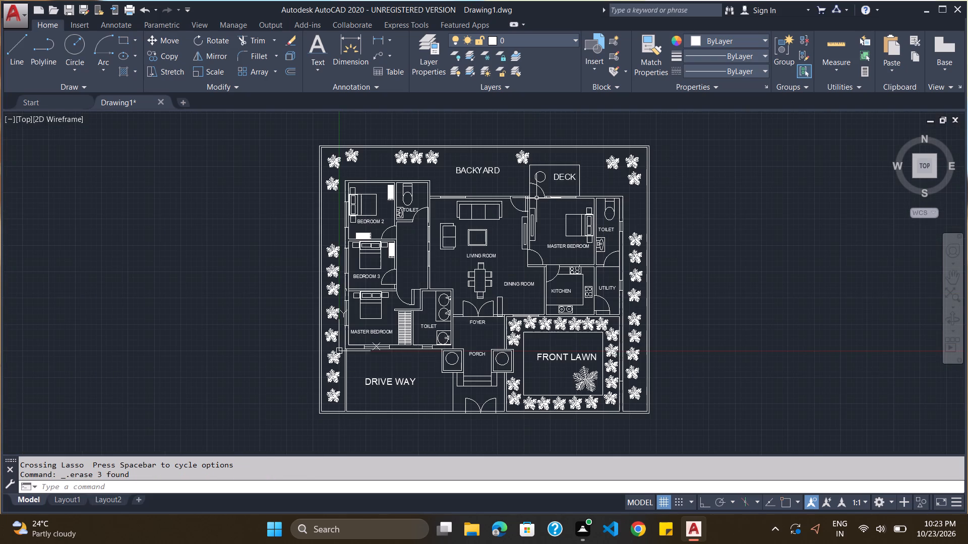
scroll(536, 198, up, 1)
scroll(536, 199, down, 1)
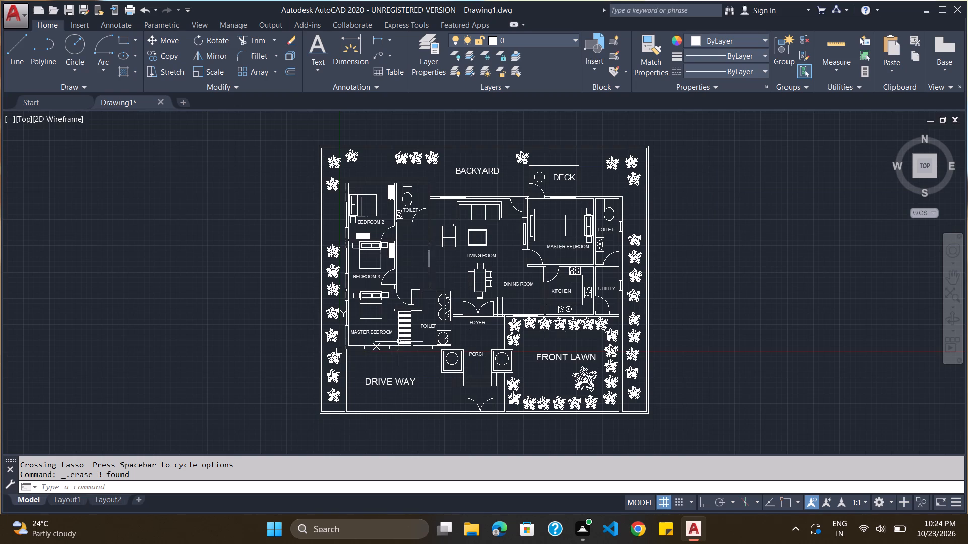
scroll(390, 365, down, 2)
scroll(390, 366, up, 3)
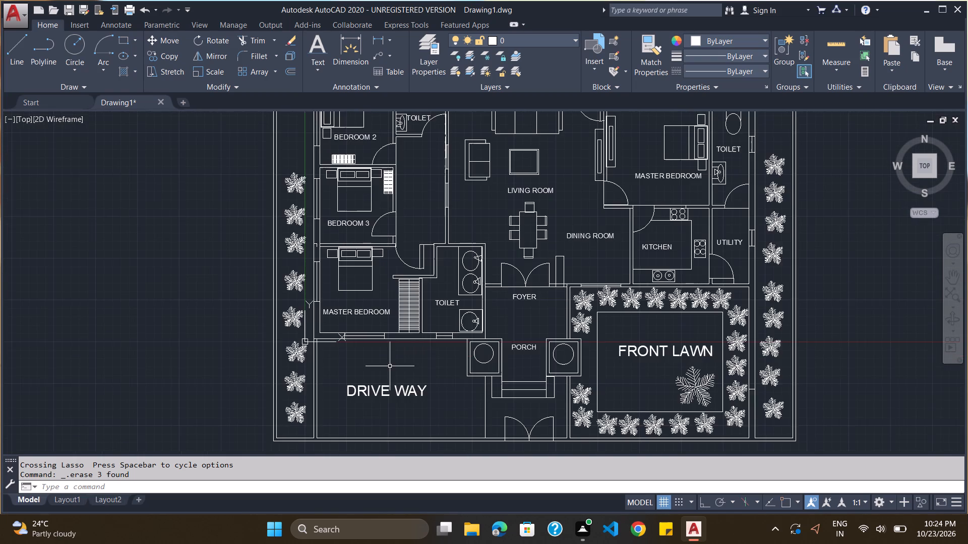
scroll(390, 366, down, 1)
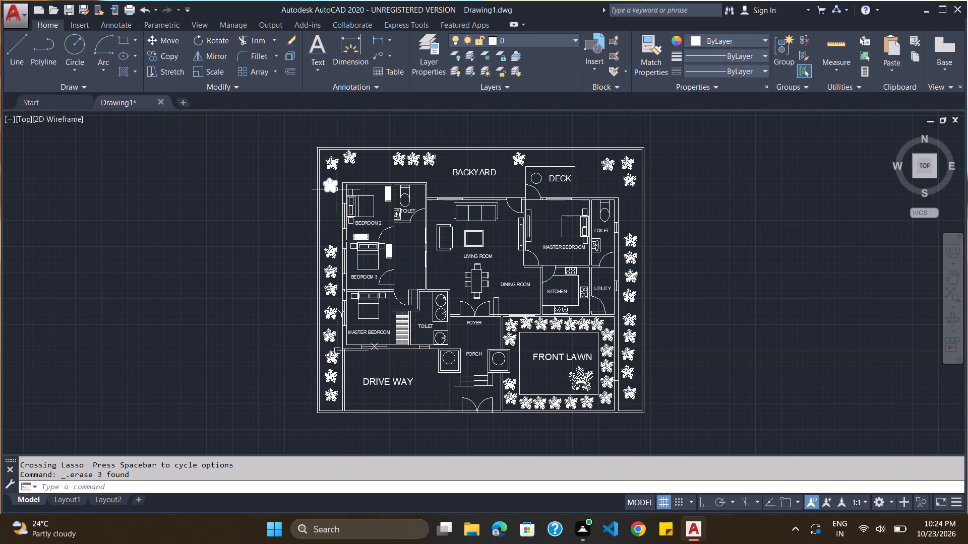
Turn off command log file recording with the LOGFILEOFF command.
text(LO)
key(g)
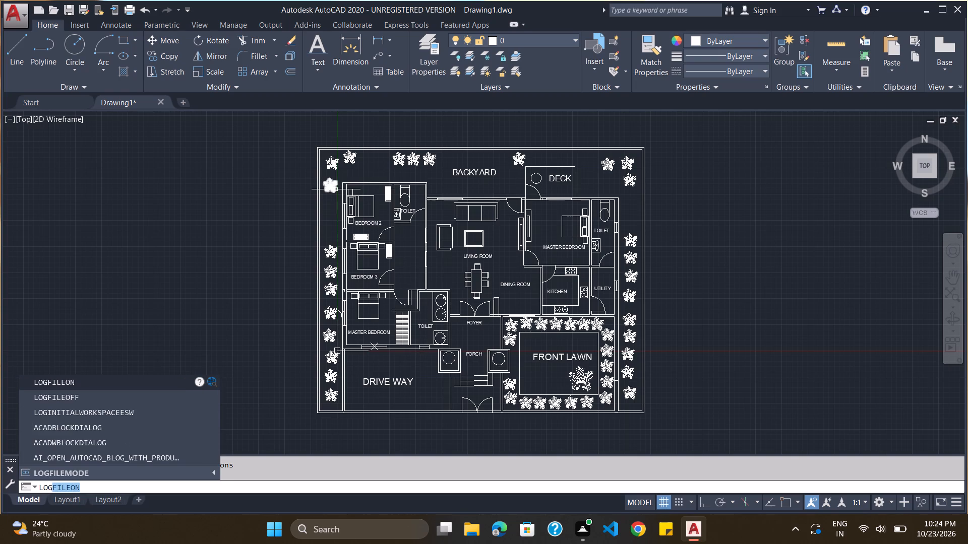
key(Down)
key(Return)
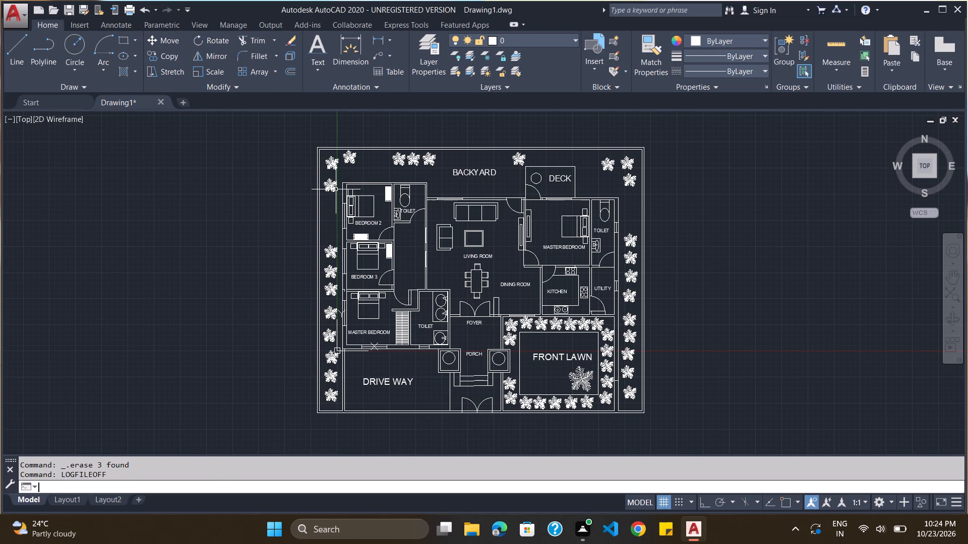
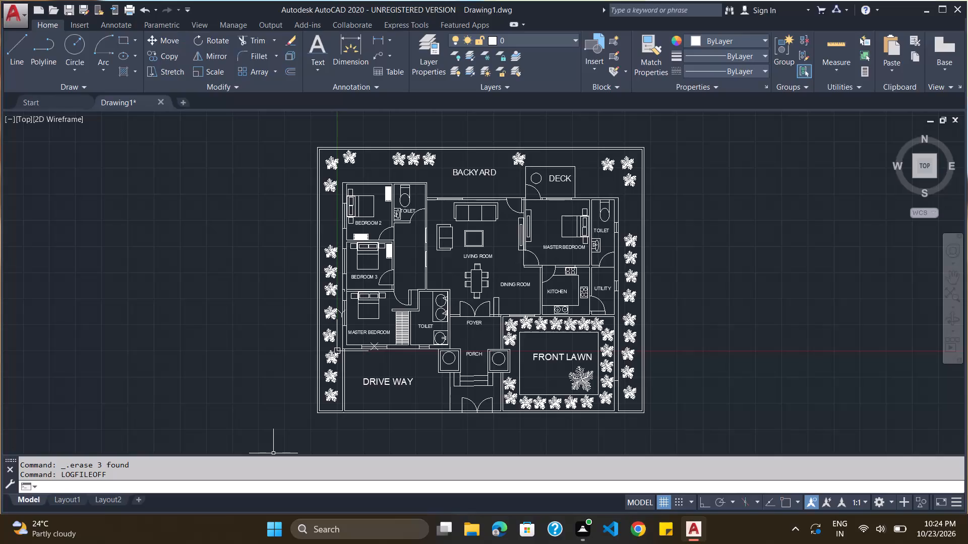
Save the house floor plan in the Documents folder under the file name Drawing27.dwg.
key(ctrl+s)
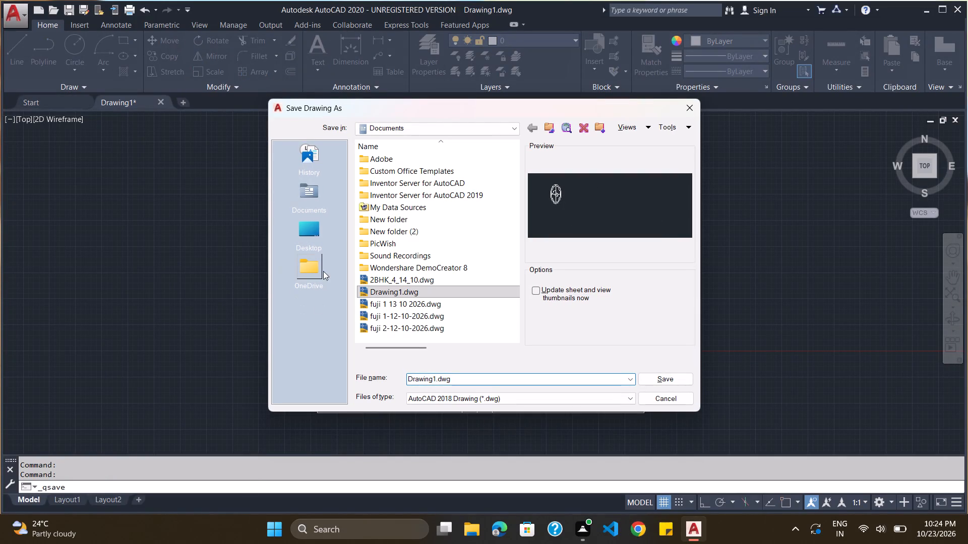
click(436, 378)
key(BackSpace)
text(27)
key(Return)
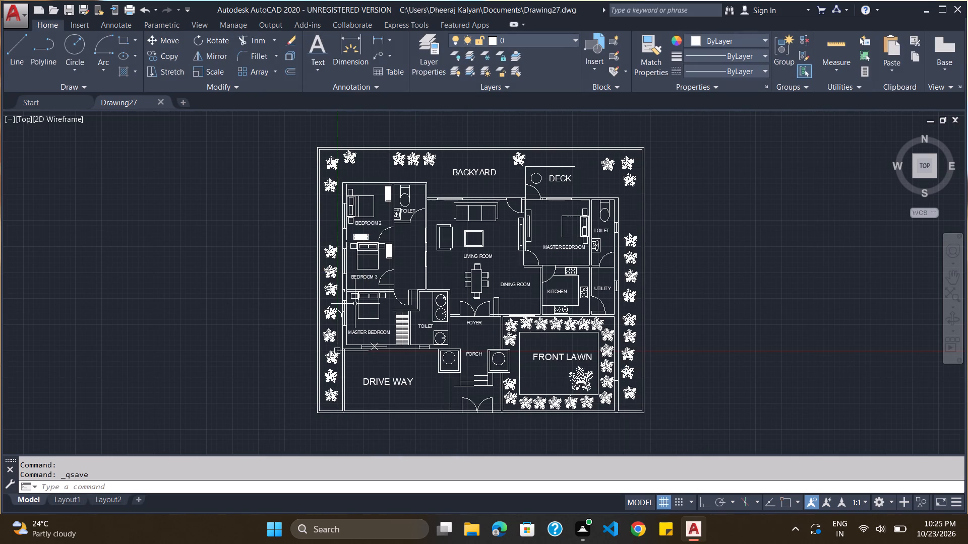
Set up a plot of the model with Microsoft Print to PDF as the printer and A4 paper.
key(ctrl+p)
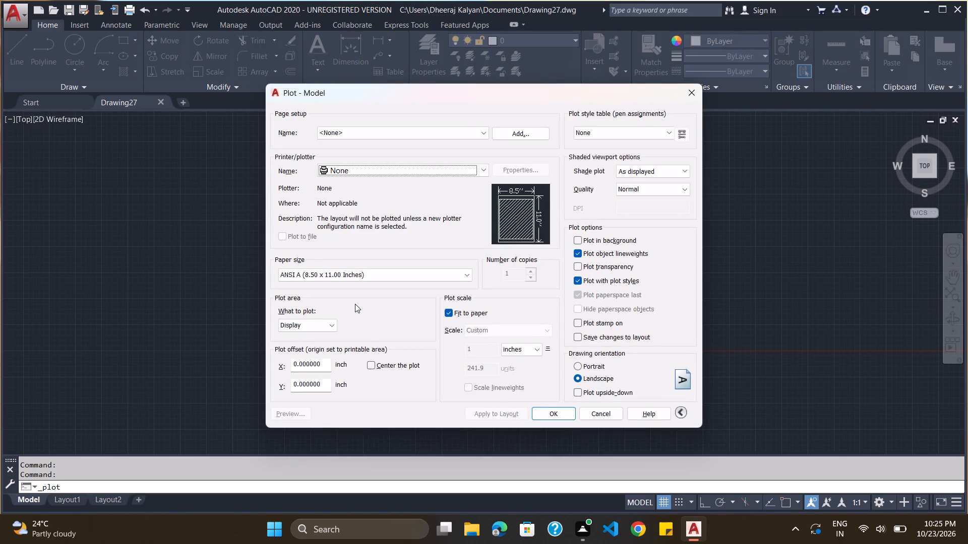
click(356, 169)
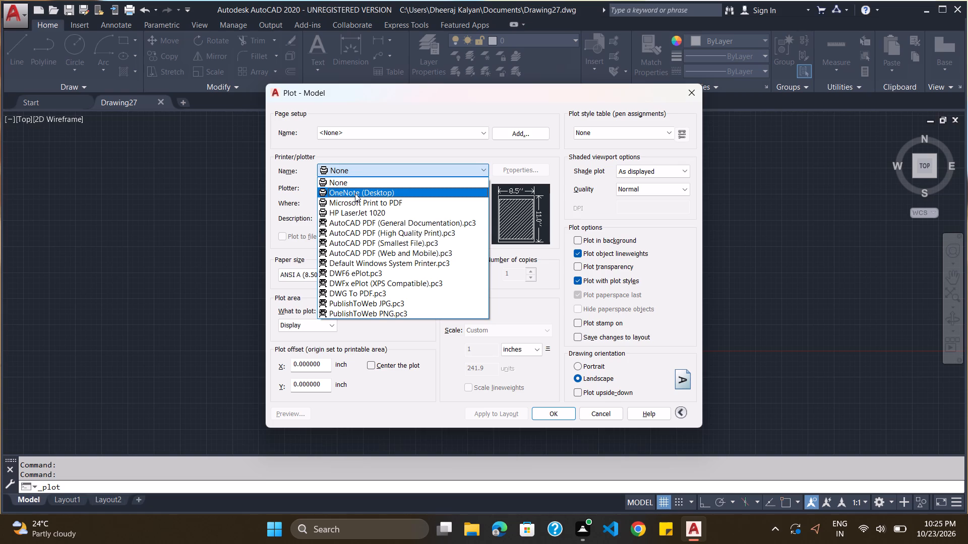
click(372, 205)
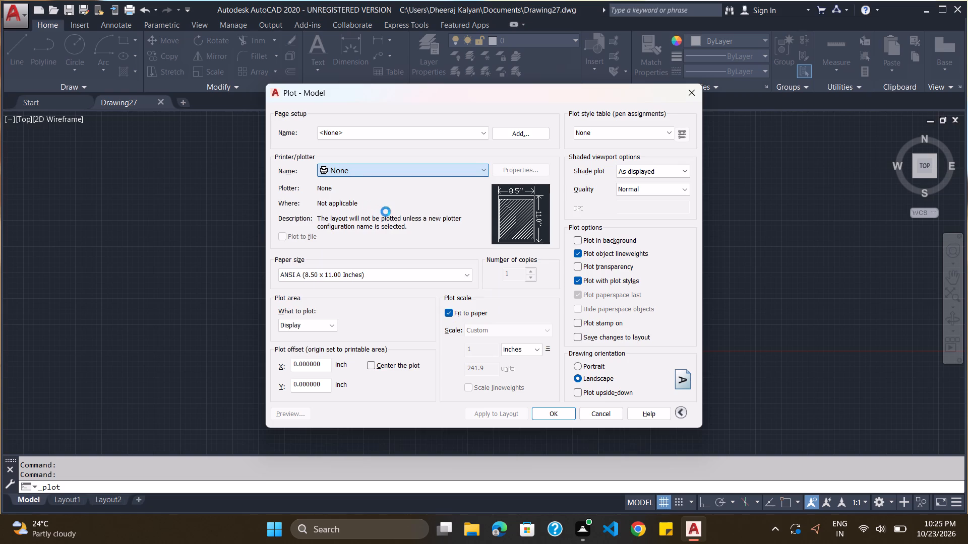
click(304, 275)
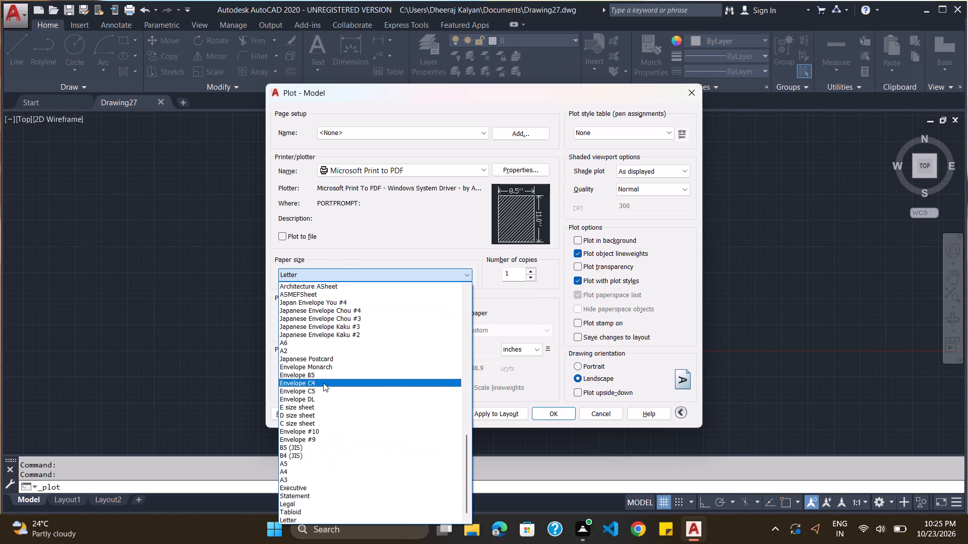
click(312, 473)
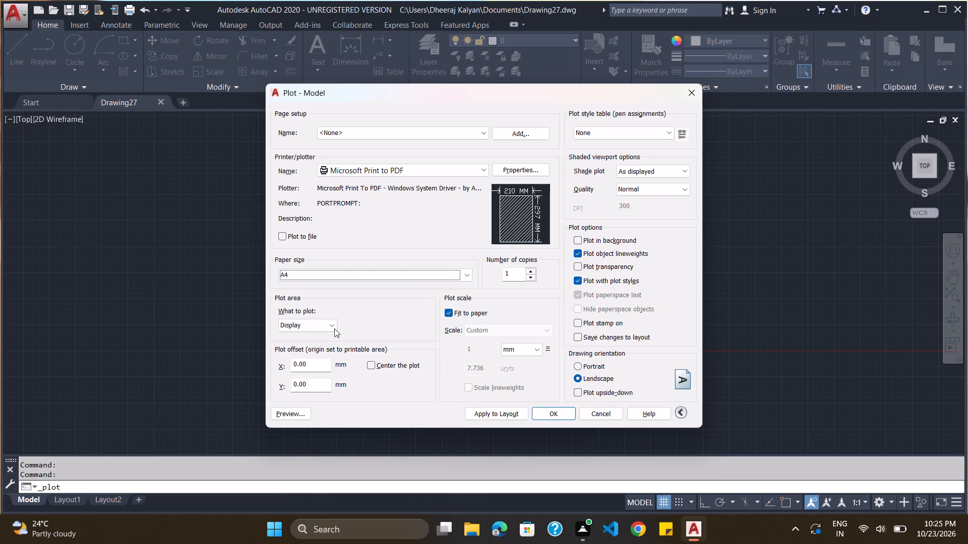
Set the plot area to a window enclosing the entire floor plan, just outside its outer boundary wall.
click(307, 318)
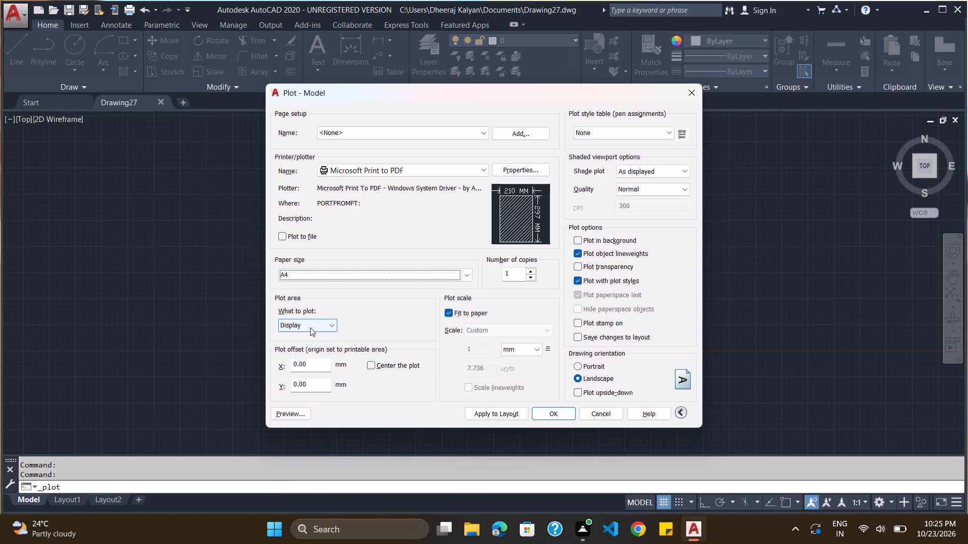
click(310, 327)
click(313, 362)
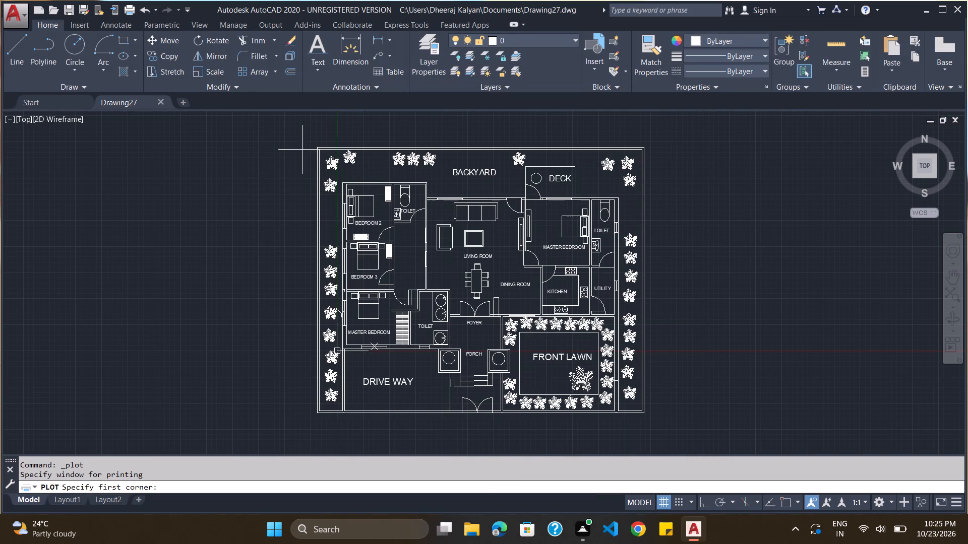
drag(302, 135, 655, 423)
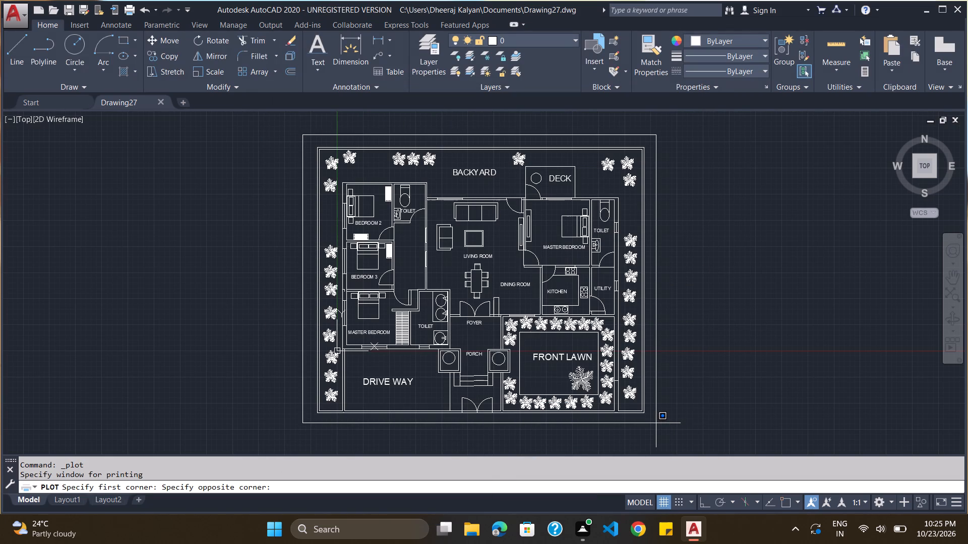
drag(655, 423, 654, 428)
click(654, 428)
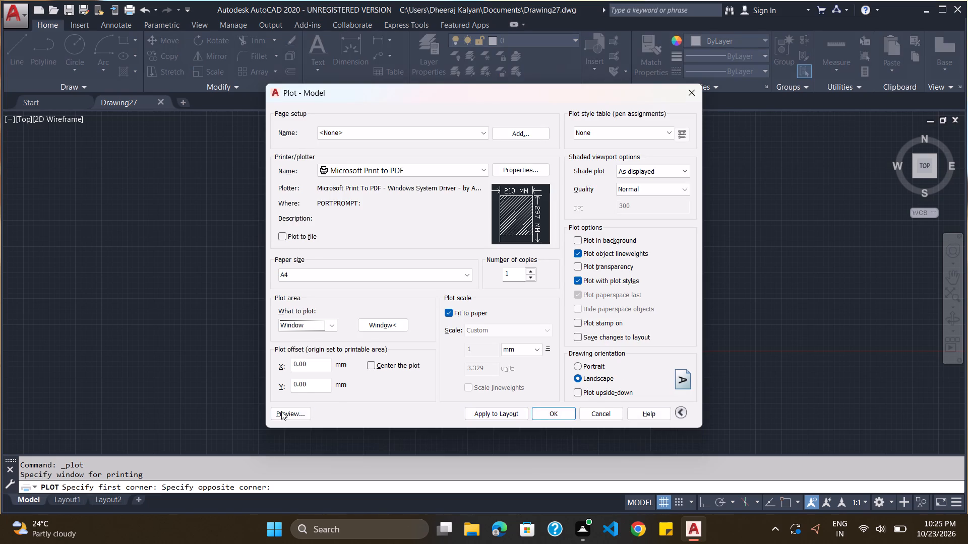
Preview the plot, then output it as a PDF named DRAWING 27 in the INTERN folder.
click(277, 414)
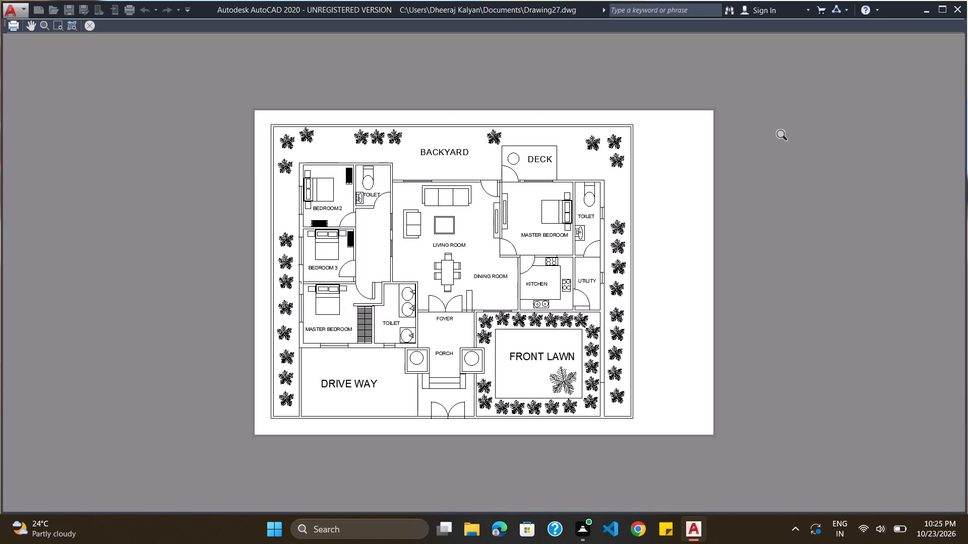
click(88, 28)
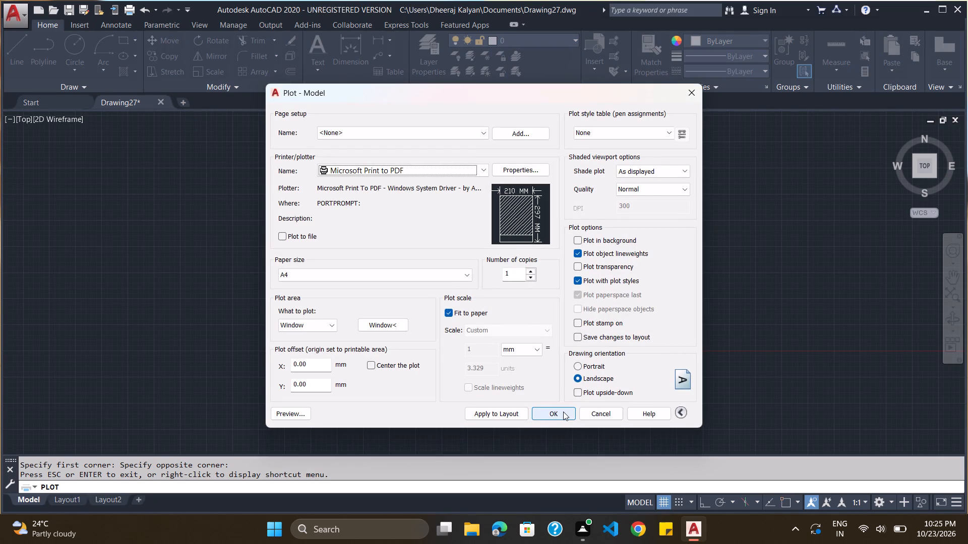
click(553, 413)
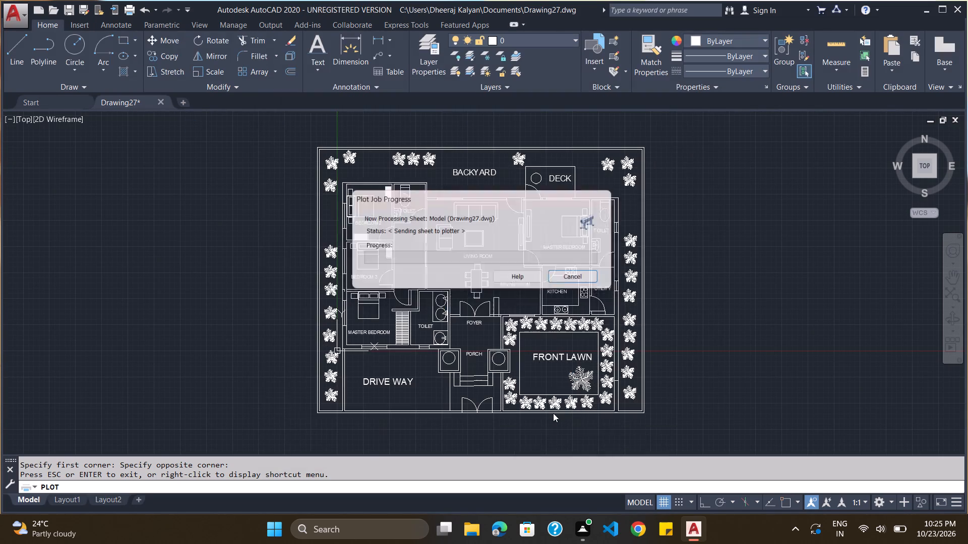
text(DRAWING 27)
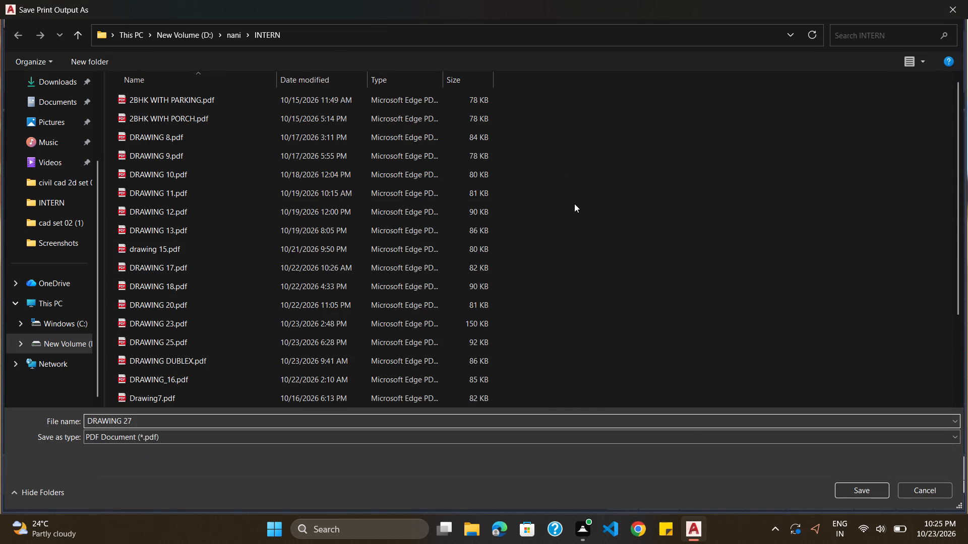
key(Return)
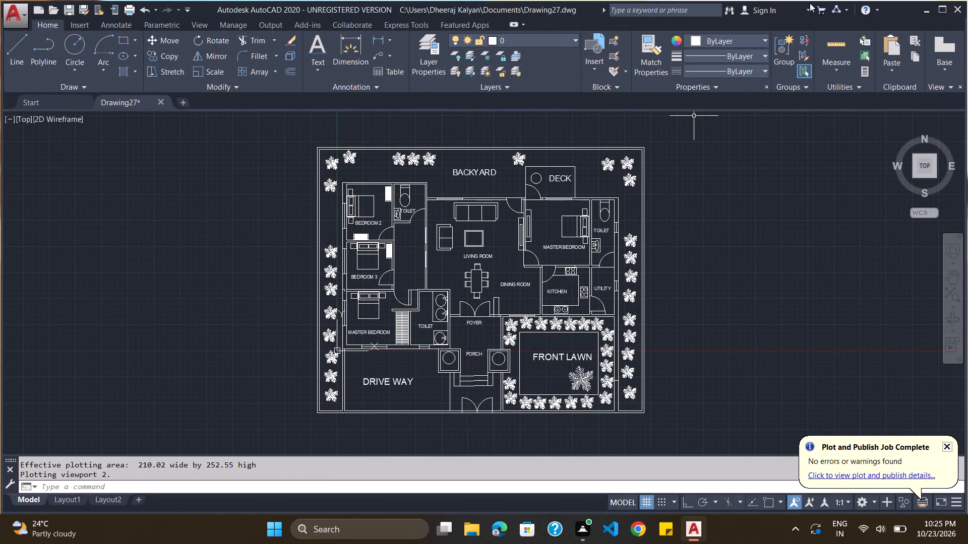